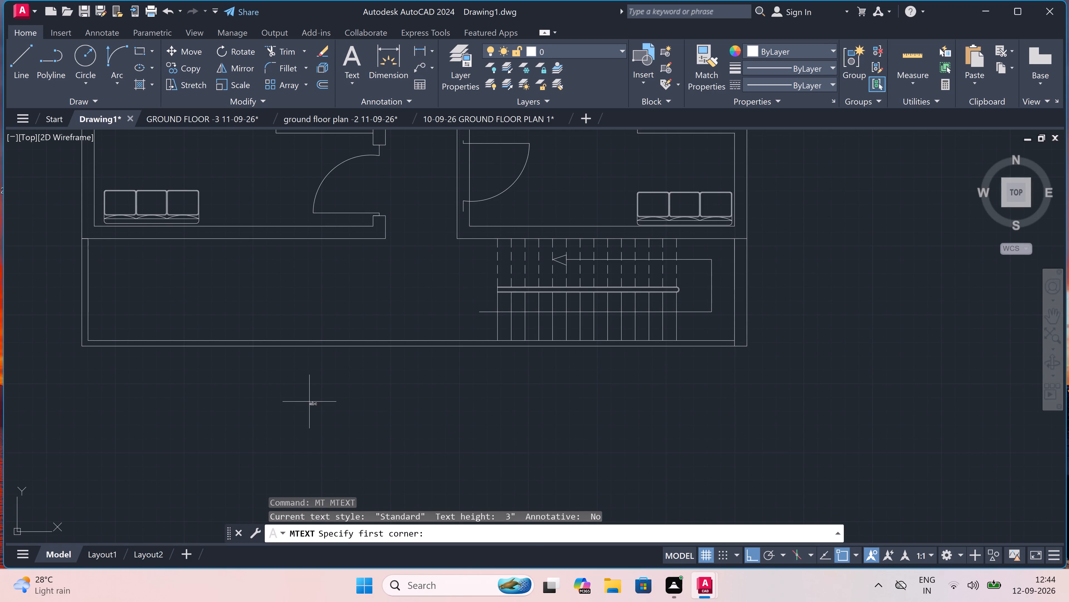
Add the multiline text title GROUND FLOOR PLAN below the floor plan's bottom wall.
left_click_drag(193, 391, 199, 394)
left_click_drag(777, 415, 779, 419)
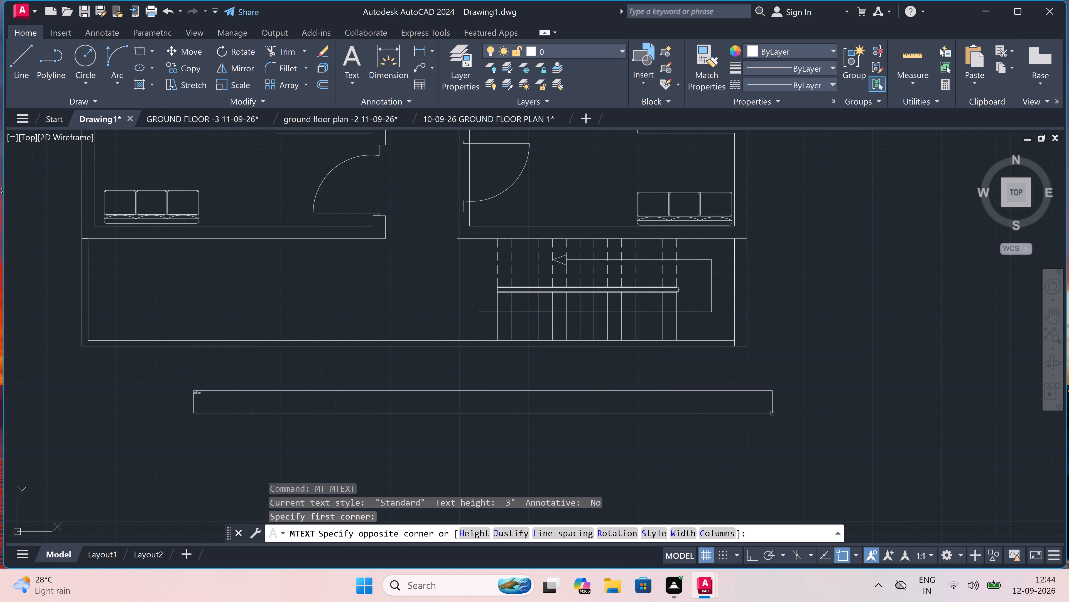
left_click_drag(779, 419, 780, 419)
type("GR")
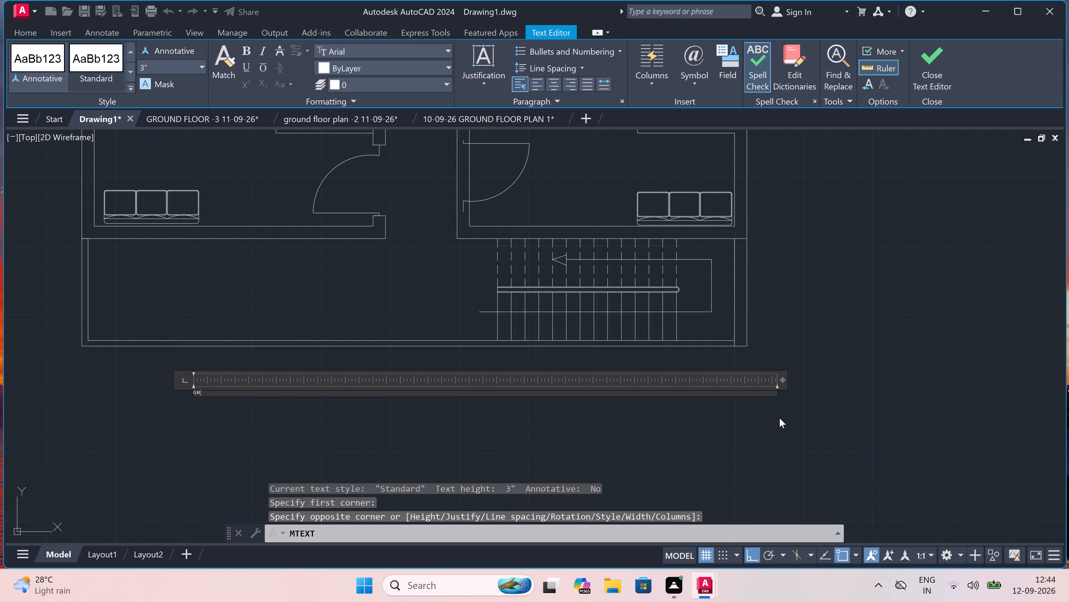
type("OUND")
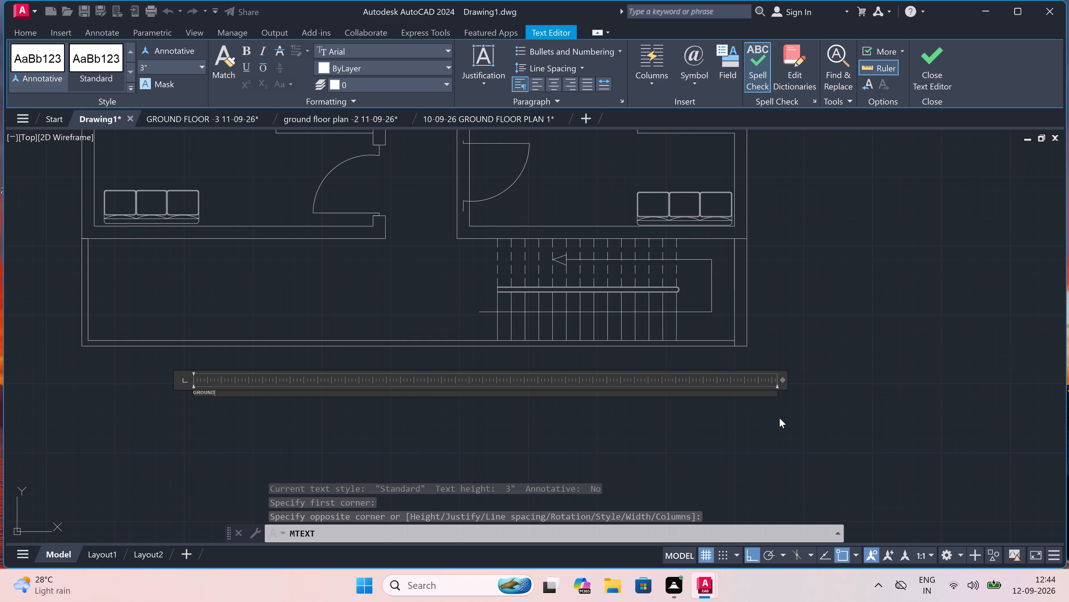
key("space")
type("FLOOR PLAN")
left_click(276, 454)
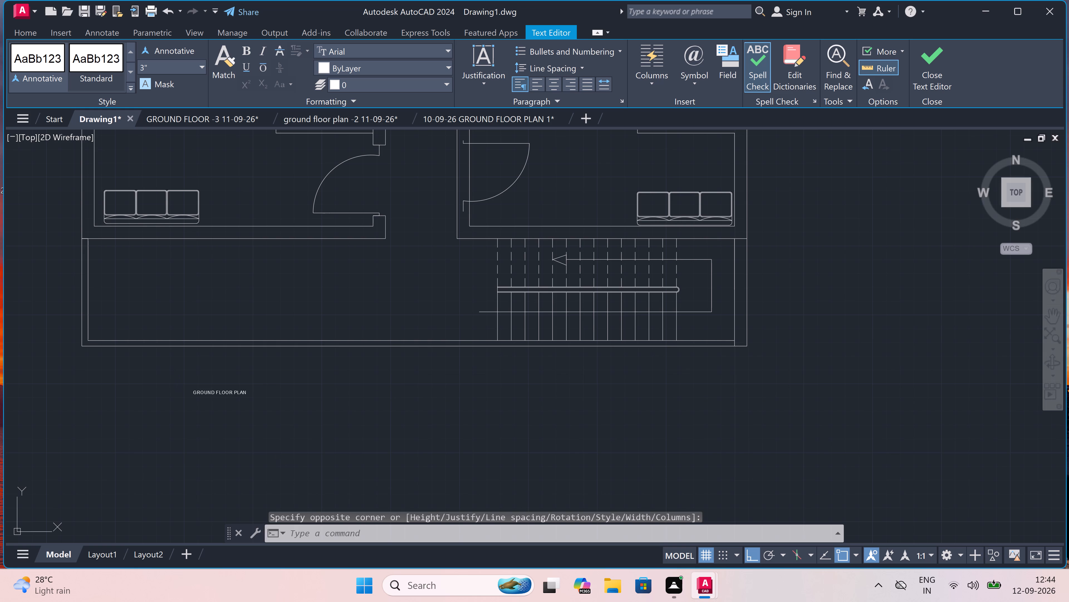
Set the GROUND FLOOR PLAN title's text height to 11".
left_click(236, 393)
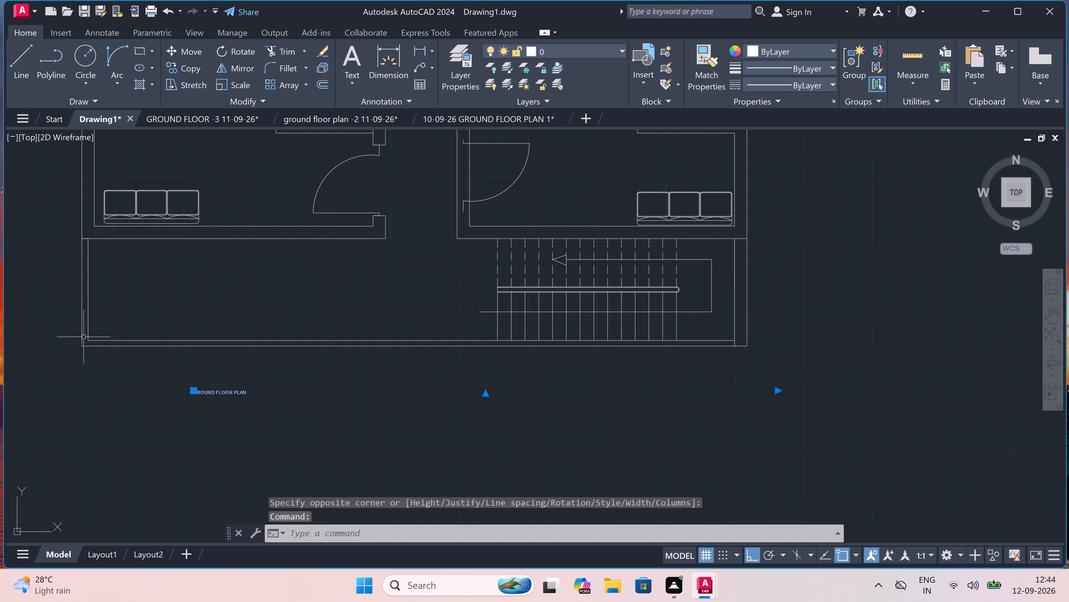
right_click(25, 331)
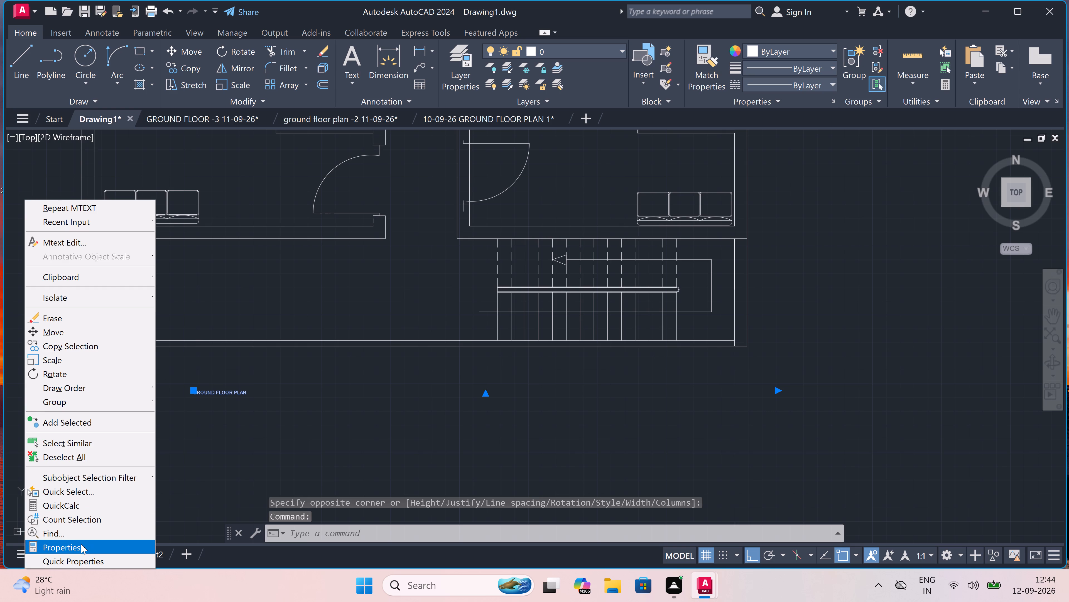
left_click(81, 544)
left_click(114, 319)
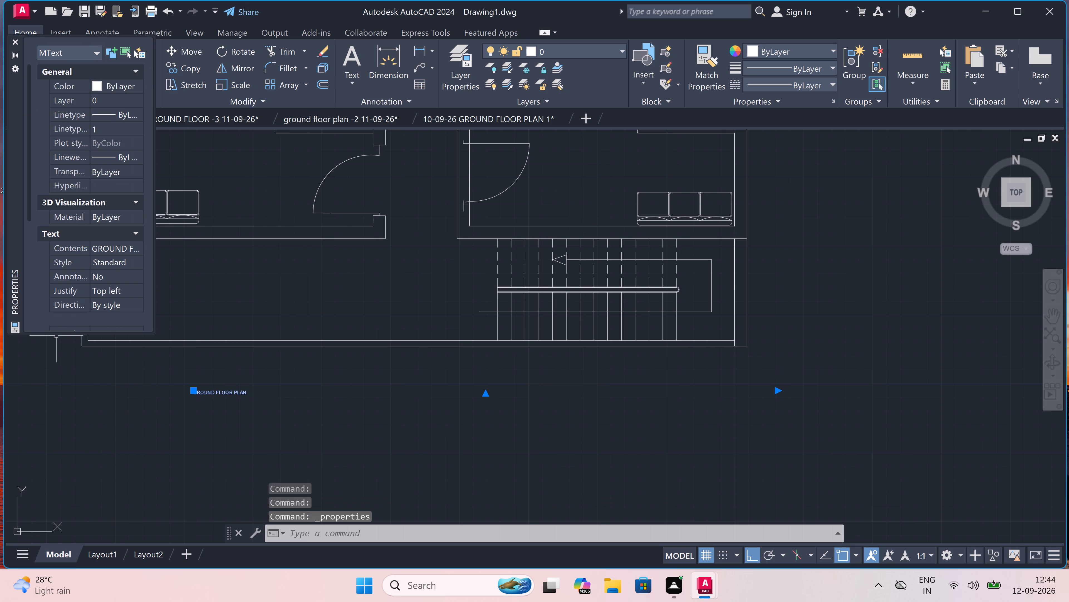
key("BackSpace")
type("11\"")
left_click(274, 294)
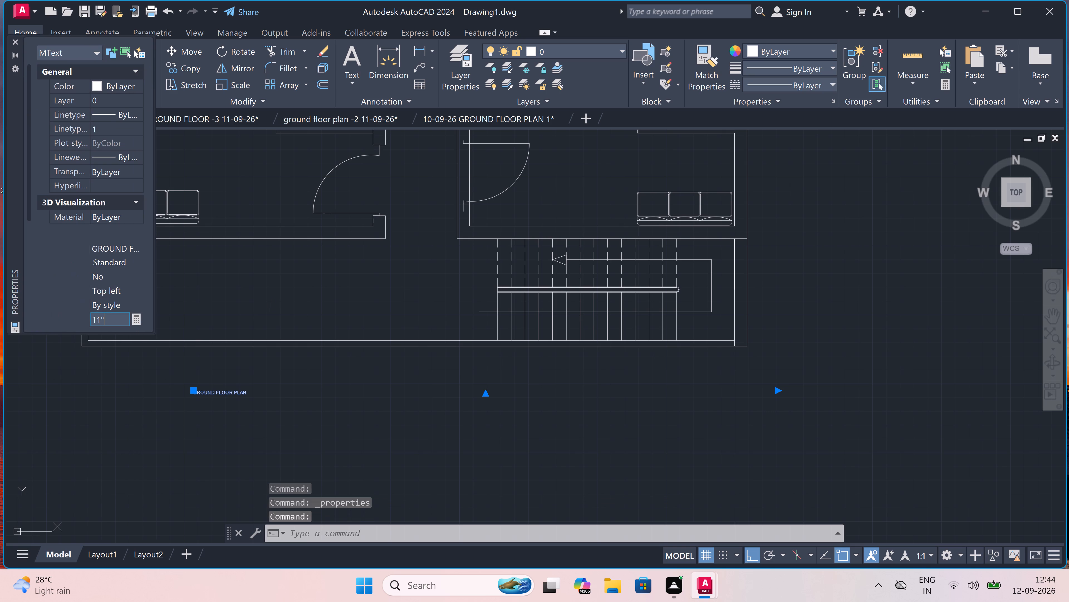
key("Escape")
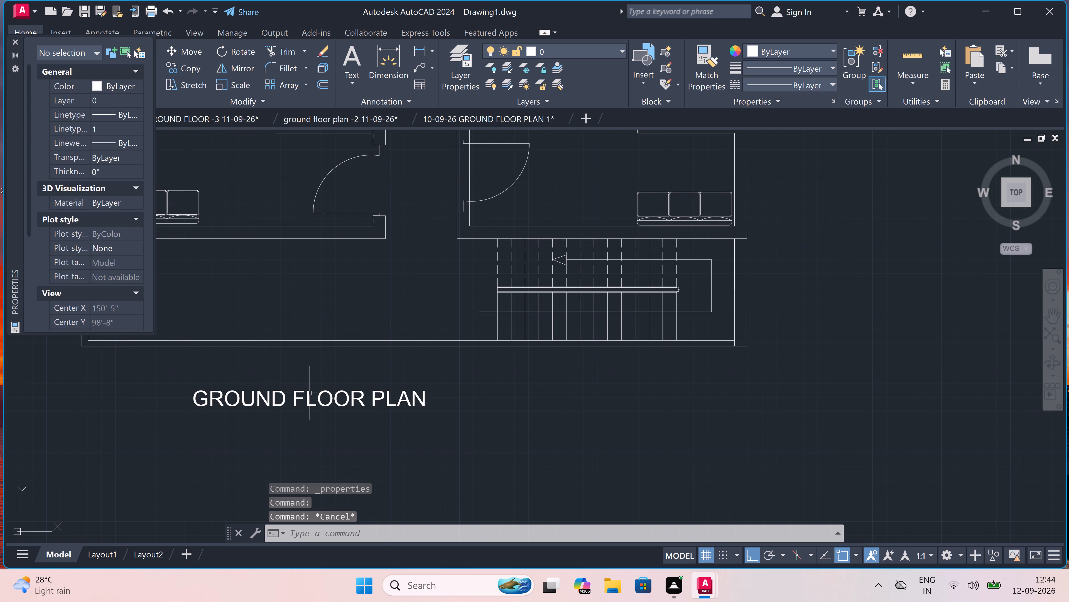
Move the GROUND FLOOR PLAN title horizontally to the right so it sits roughly centred beneath the plan.
left_click(310, 395)
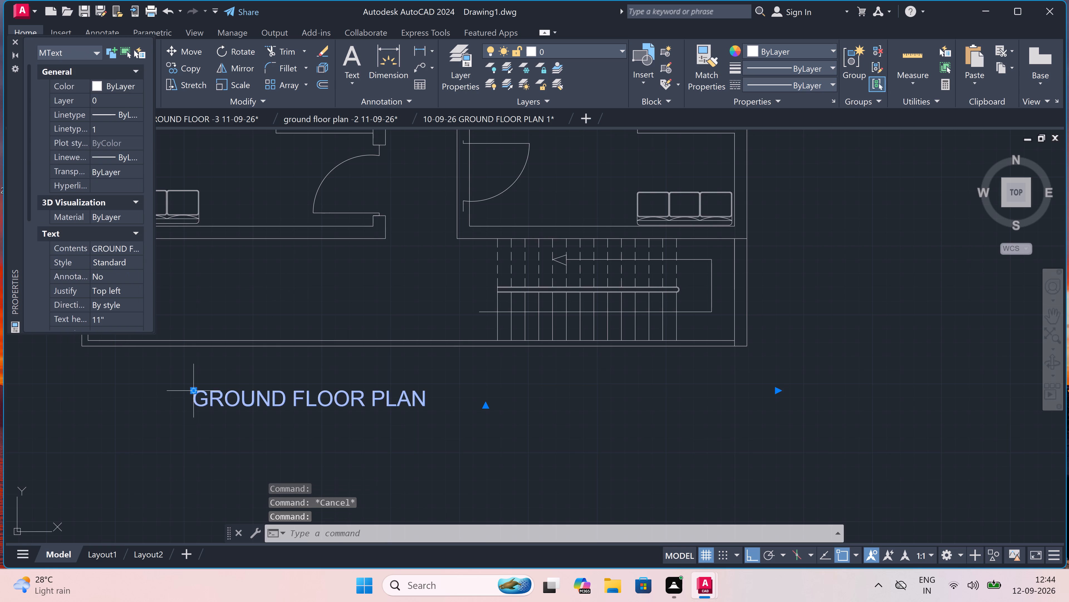
left_click(195, 389)
scroll(291, 390, "up", 2)
left_click(292, 390)
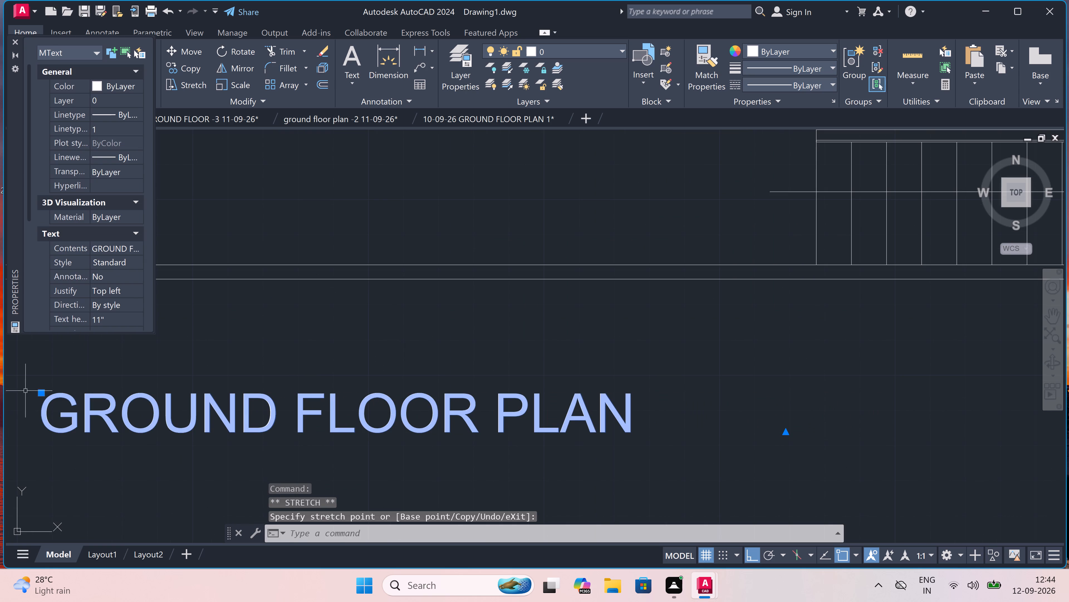
left_click(42, 393)
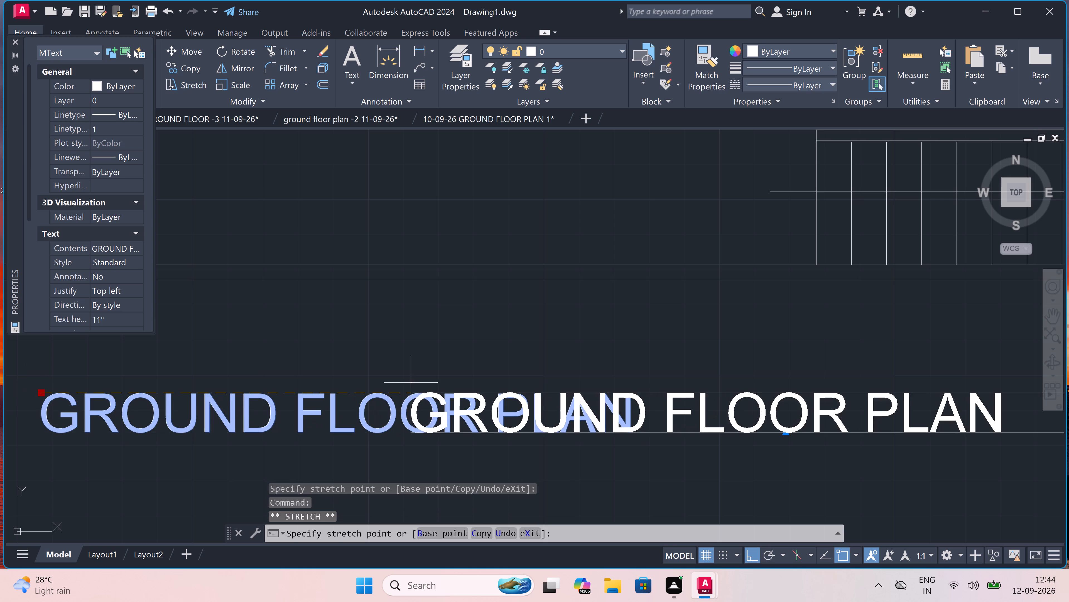
scroll(444, 388, "down", 3)
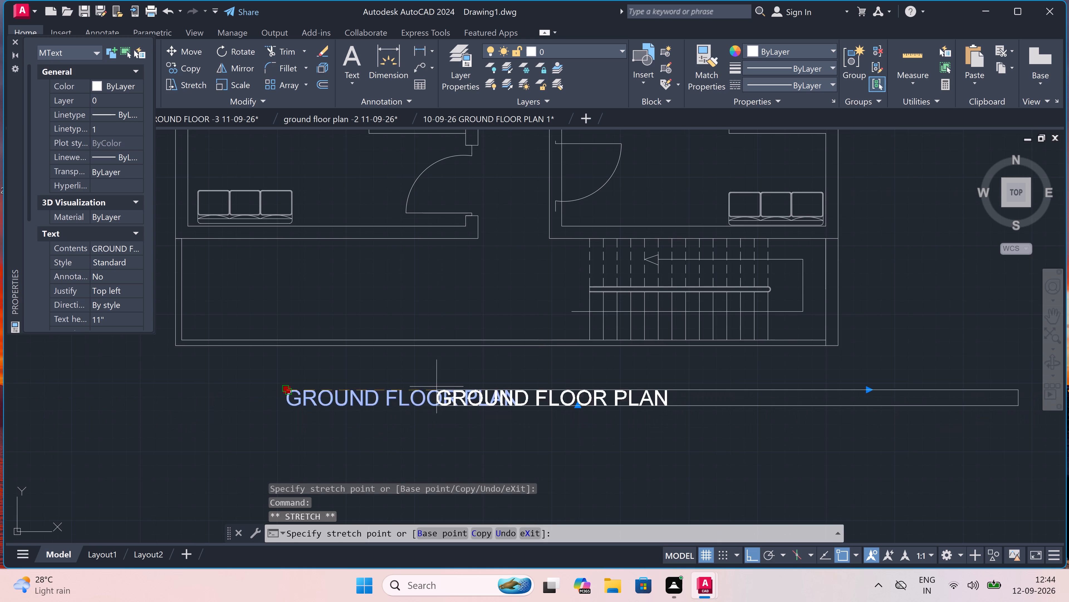
scroll(429, 385, "up", 3)
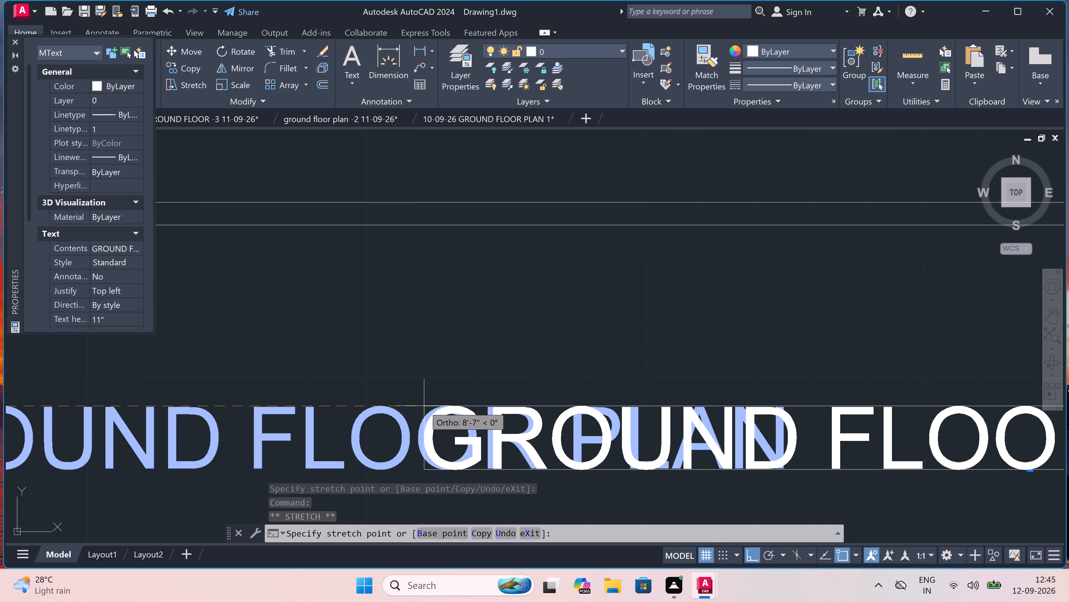
left_click(406, 406)
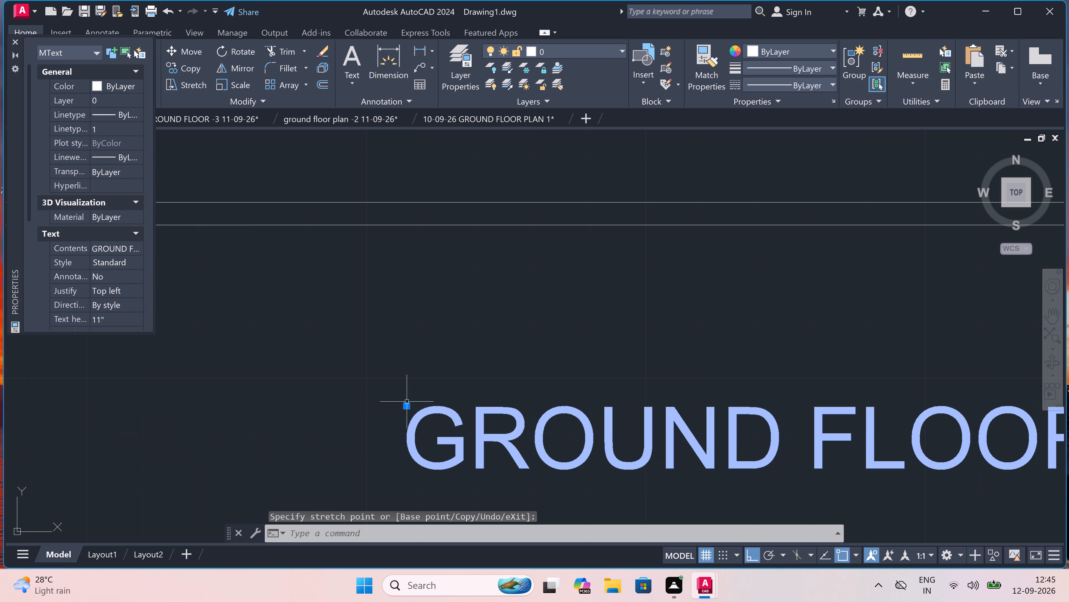
key("Escape")
scroll(393, 370, "down", 6)
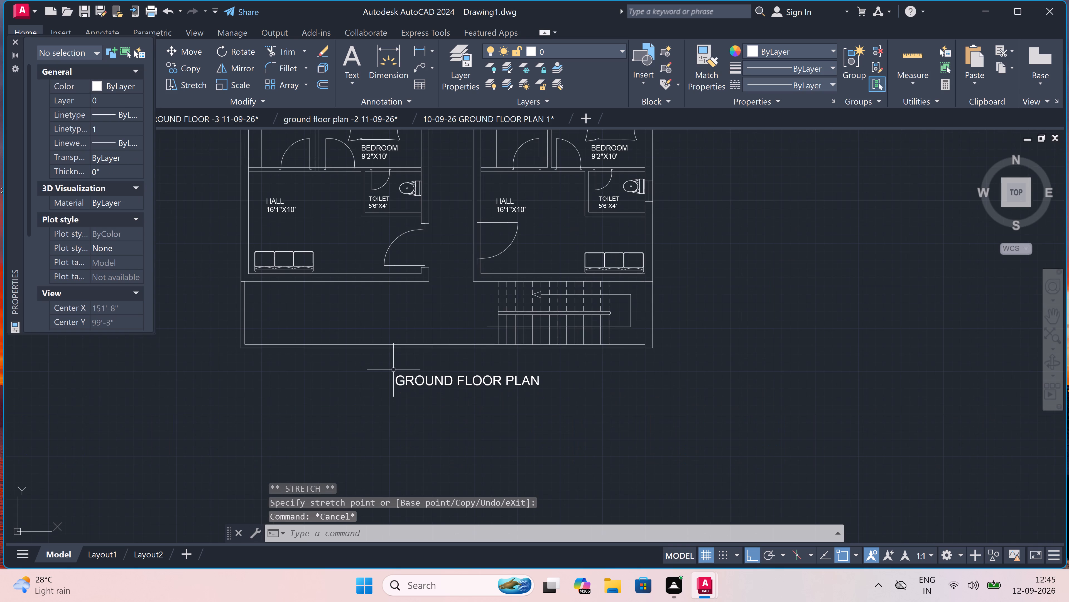
Underline the GROUND FLOOR PLAN title with a horizontal line about 14'-4" long, just below the letters.
scroll(415, 383, "up", 4)
type("L")
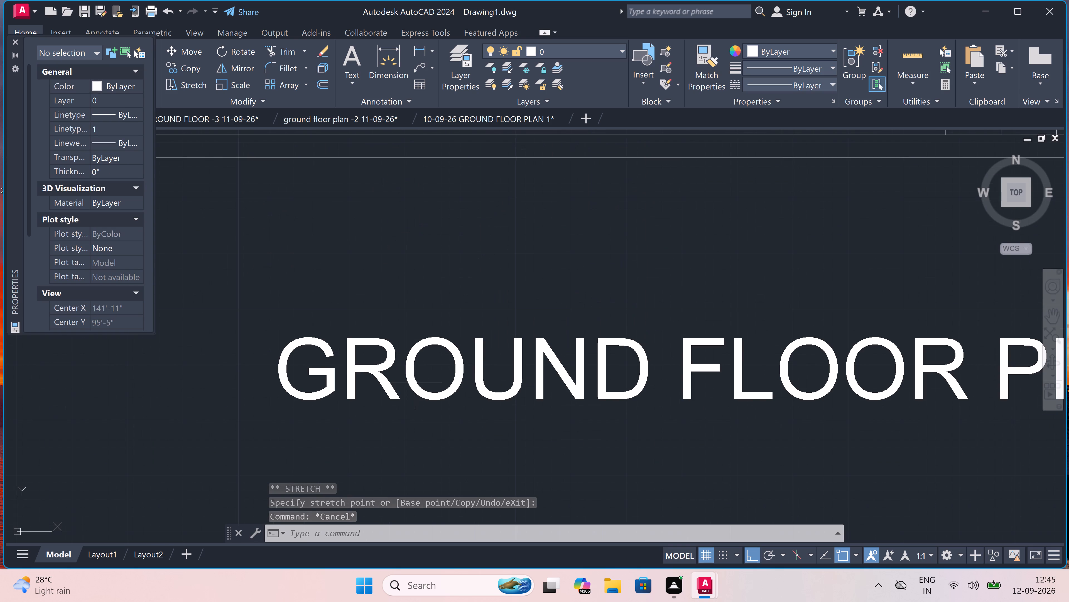
key("space")
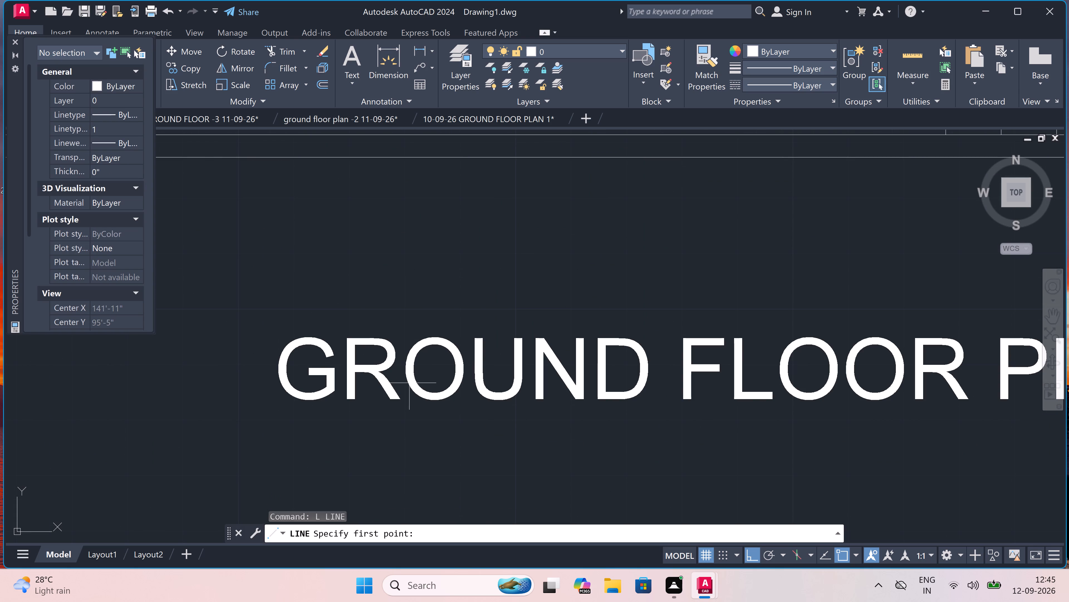
scroll(271, 404, "up", 3)
scroll(281, 432, "up", 3)
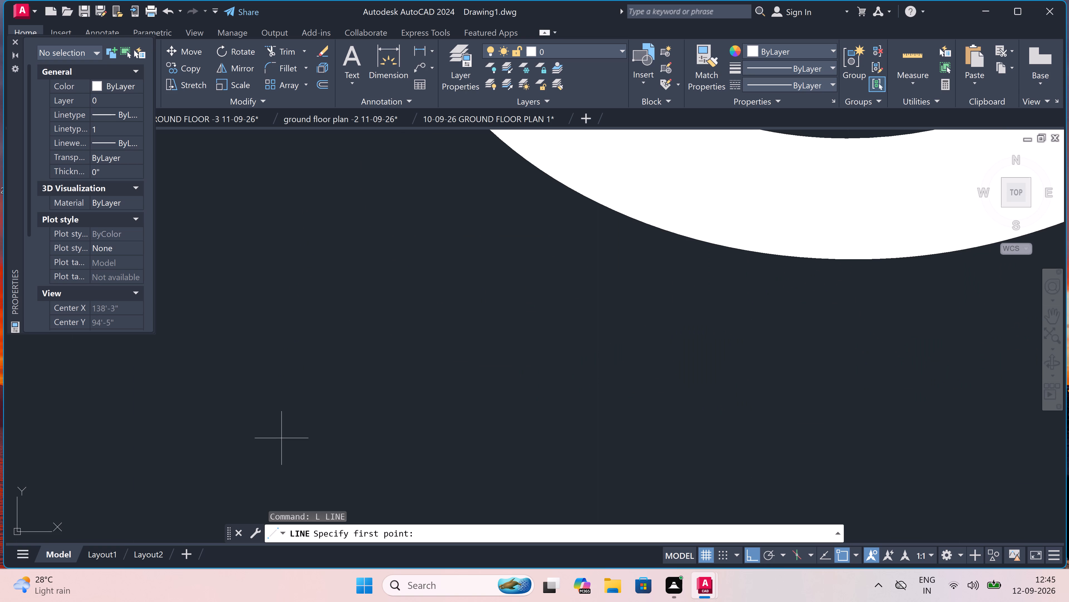
scroll(281, 438, "up", 3)
left_click_drag(281, 438, 288, 438)
scroll(560, 391, "down", 7)
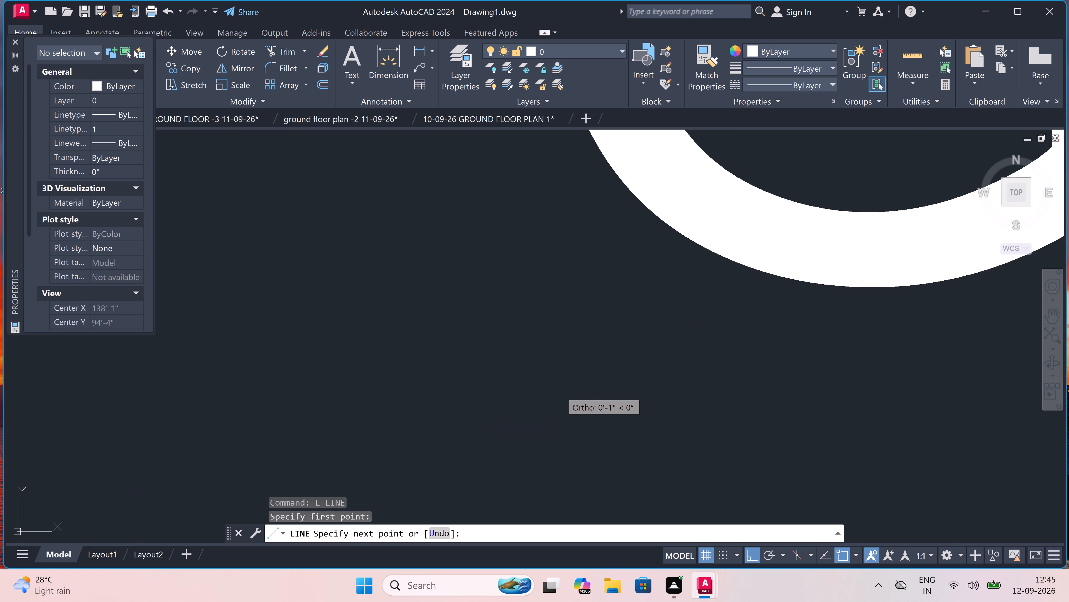
scroll(560, 391, "down", 5)
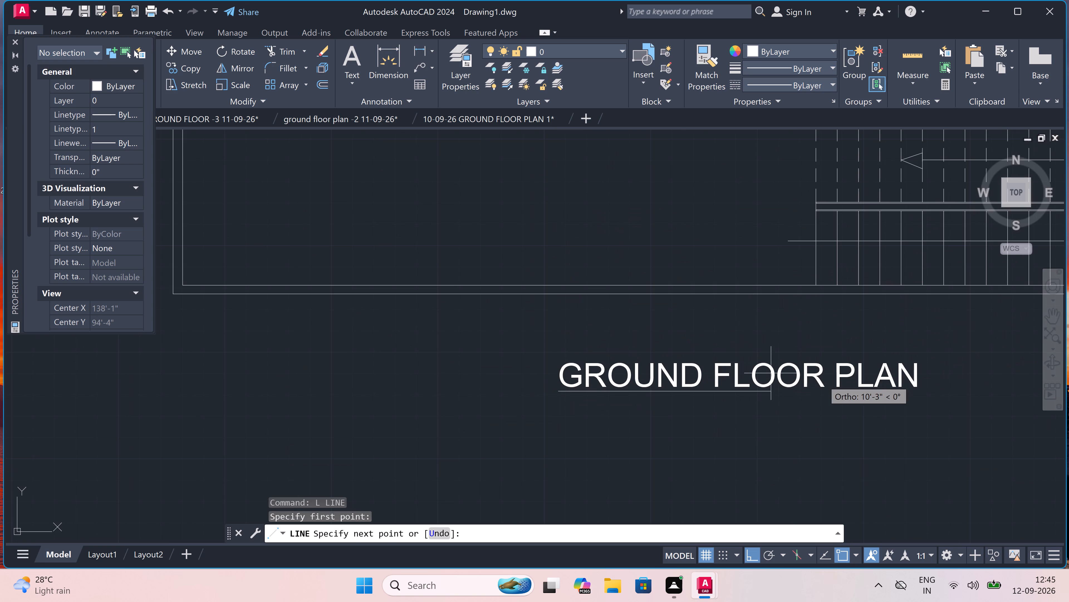
scroll(925, 390, "up", 4)
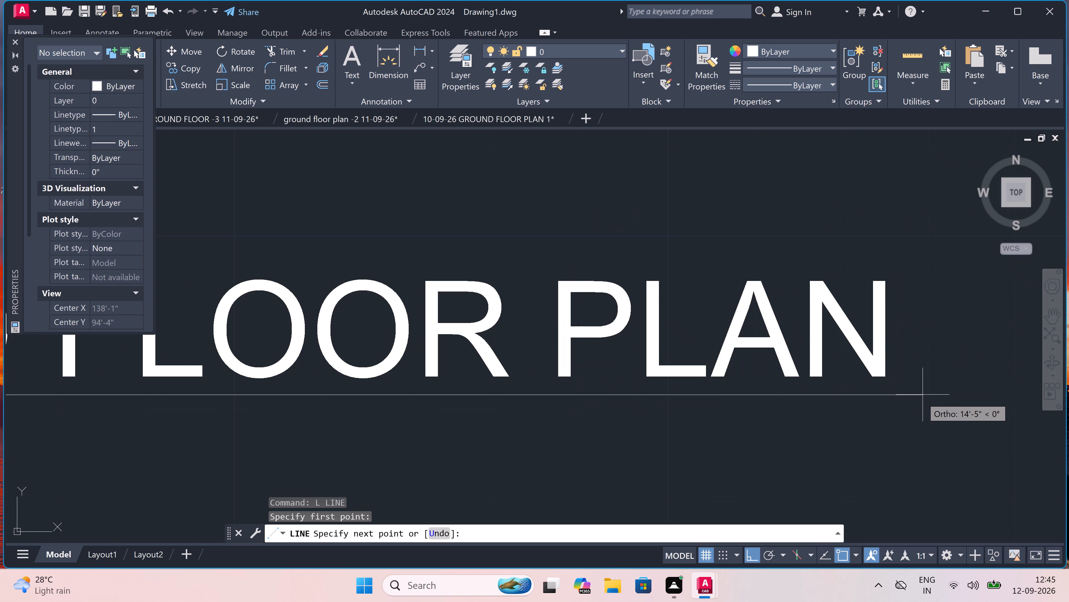
scroll(921, 397, "up", 4)
scroll(905, 380, "up", 4)
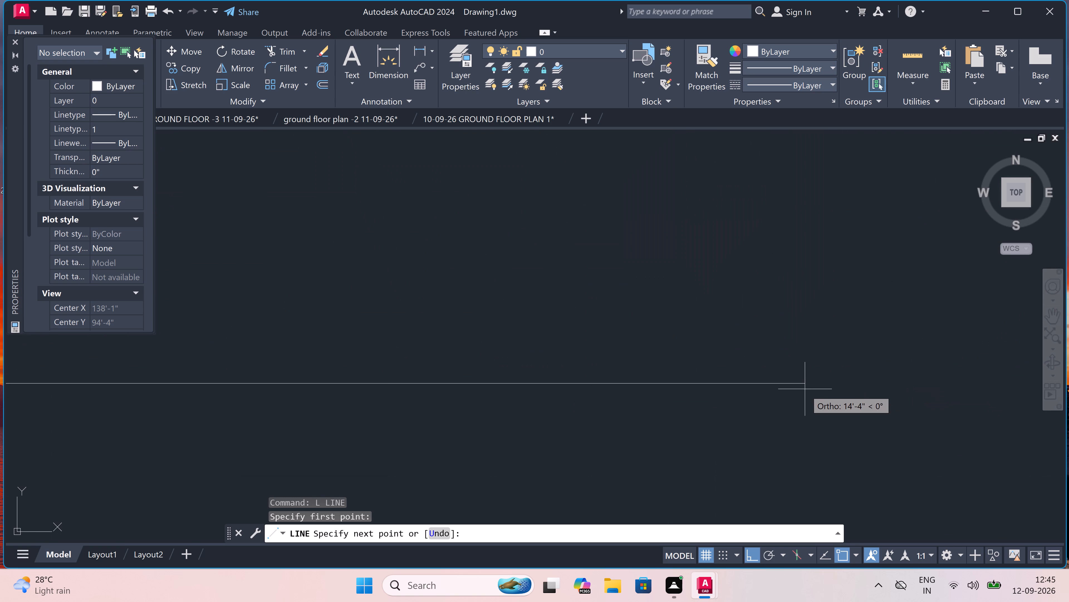
left_click(812, 378)
key("Escape")
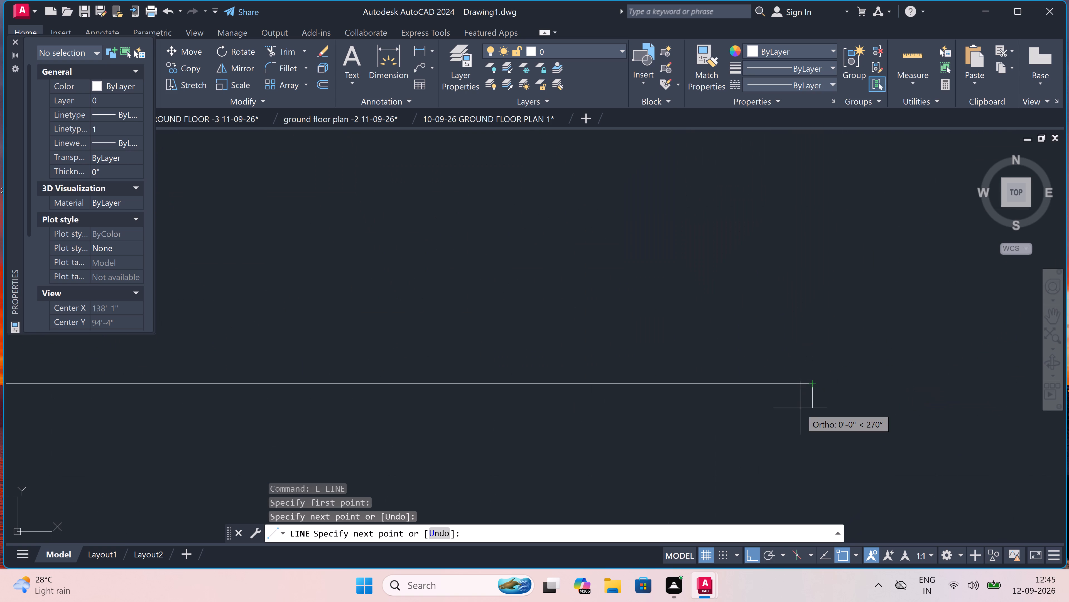
Examine the whole floor plan, the apartments' interiors and the underlined title below the staircase.
scroll(766, 390, "down", 15)
scroll(741, 392, "down", 3)
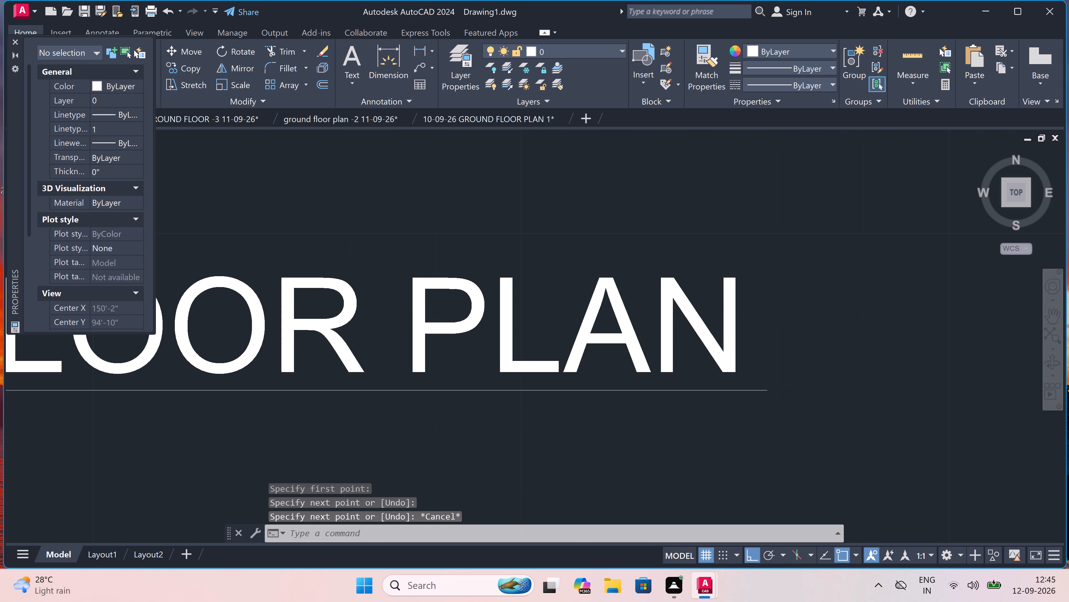
scroll(741, 392, "down", 1)
scroll(665, 403, "down", 6)
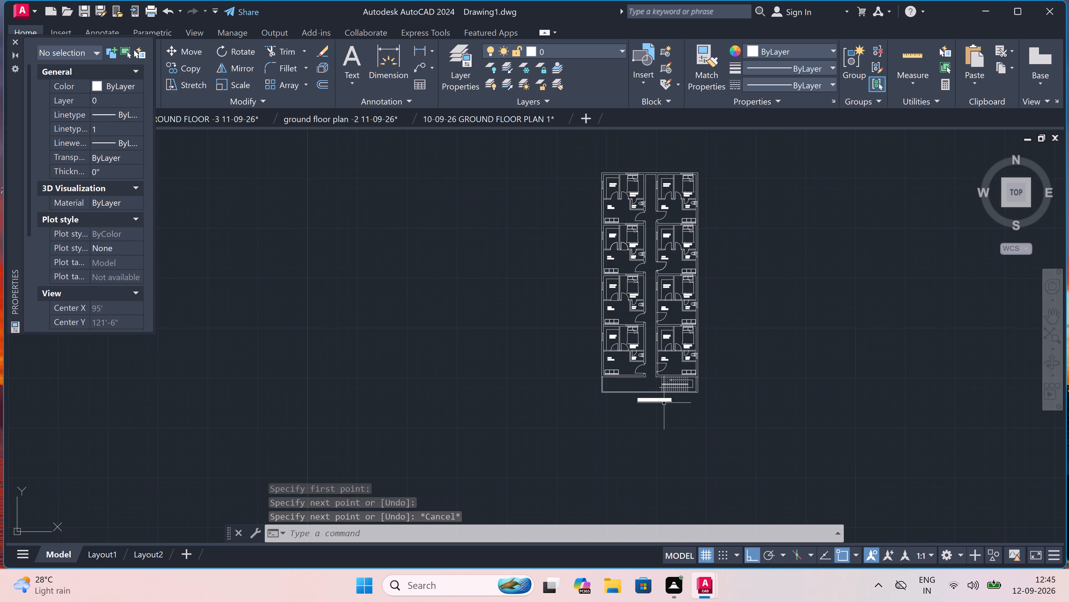
scroll(664, 404, "up", 1)
scroll(664, 407, "down", 2)
scroll(708, 292, "up", 3)
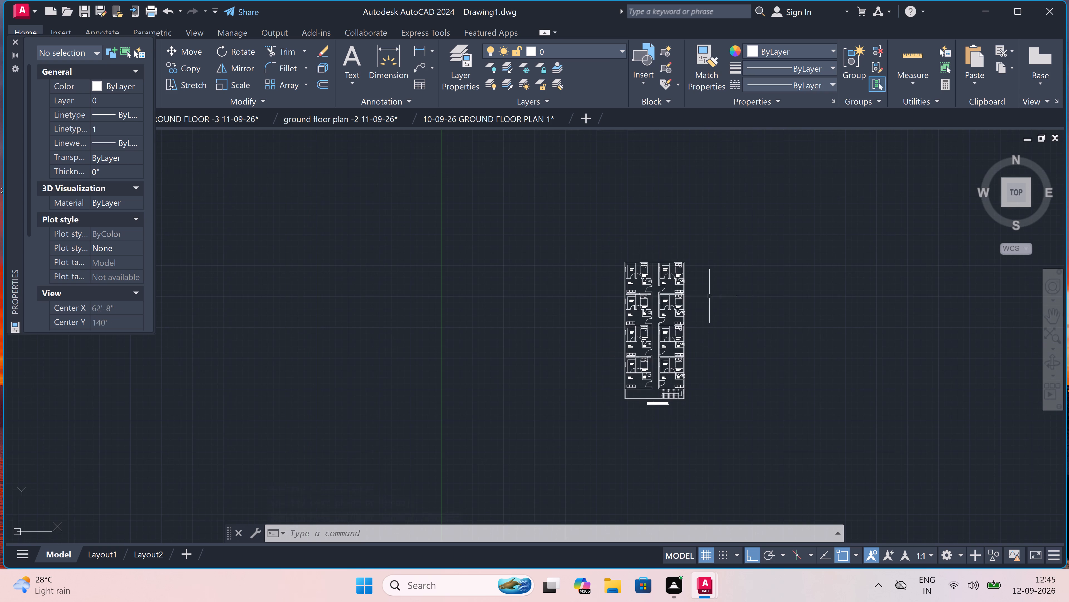
scroll(707, 293, "down", 2)
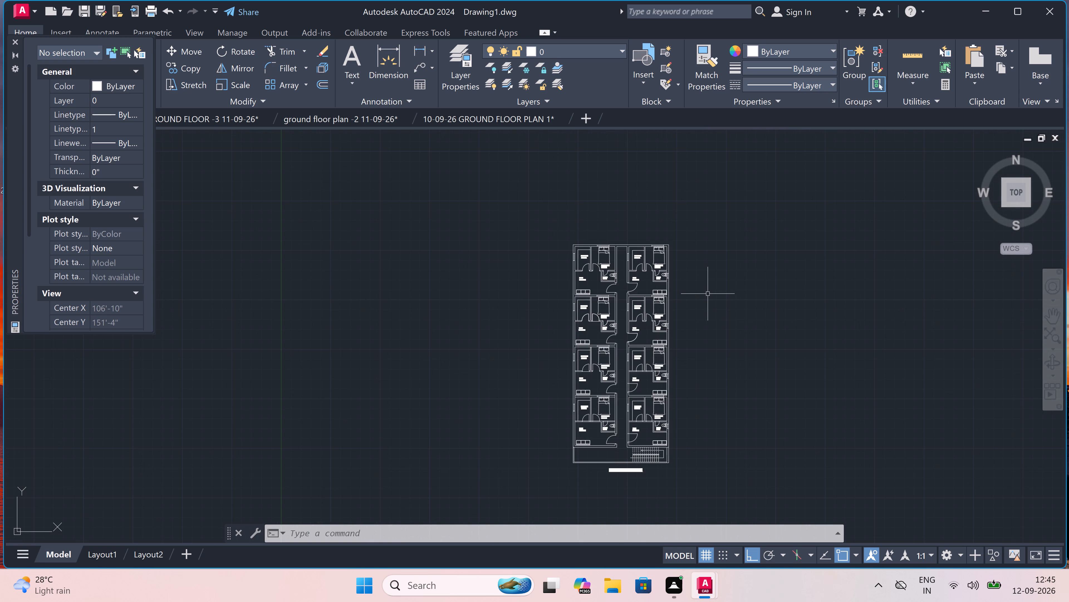
scroll(708, 294, "up", 1)
scroll(604, 356, "up", 3)
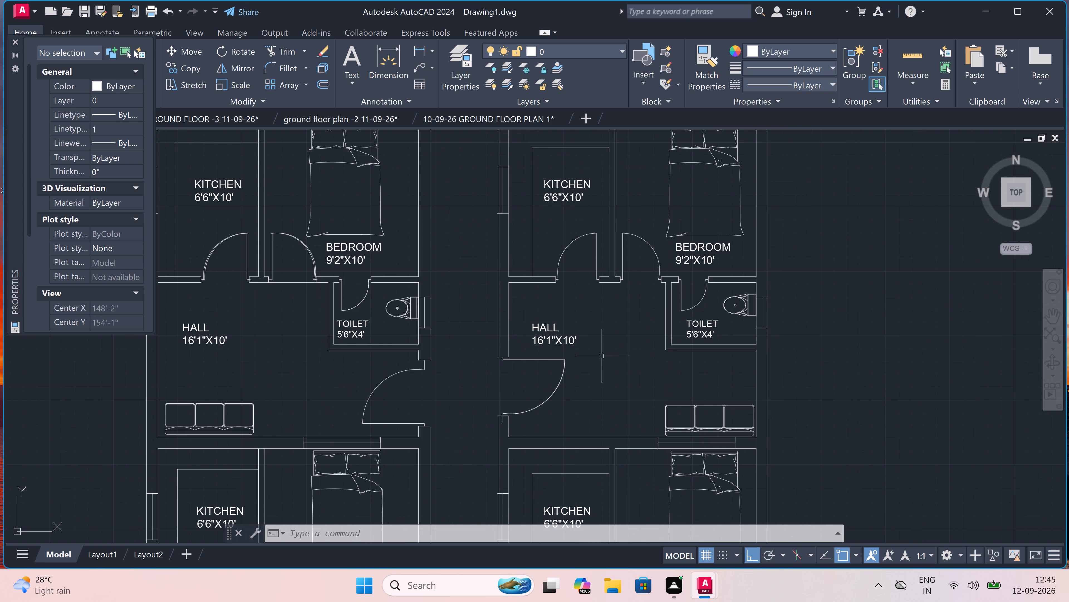
scroll(602, 356, "down", 3)
scroll(591, 377, "down", 2)
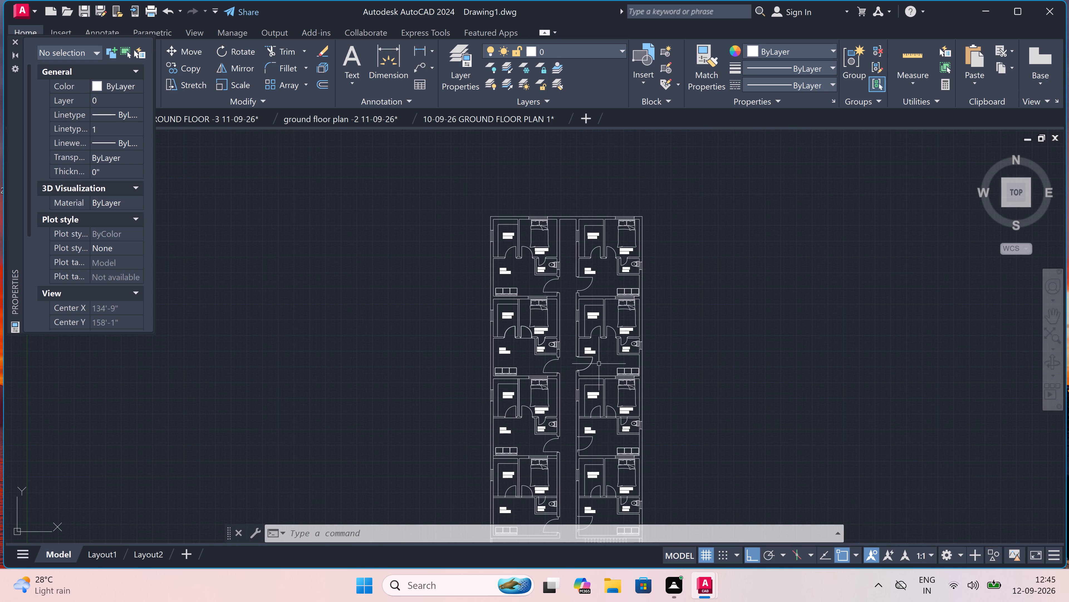
scroll(597, 473, "up", 3)
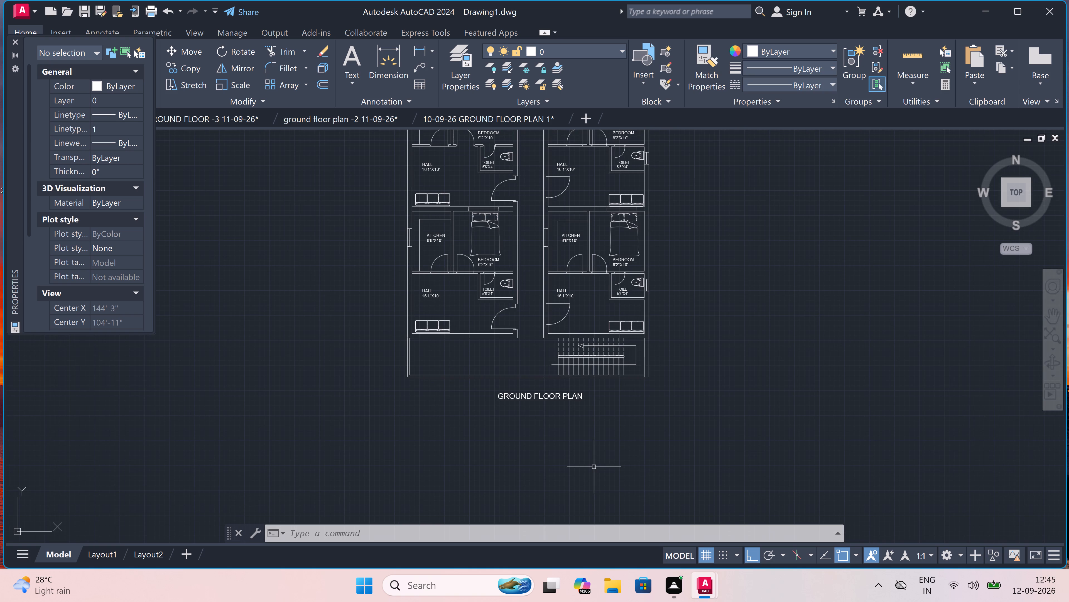
scroll(594, 467, "down", 1)
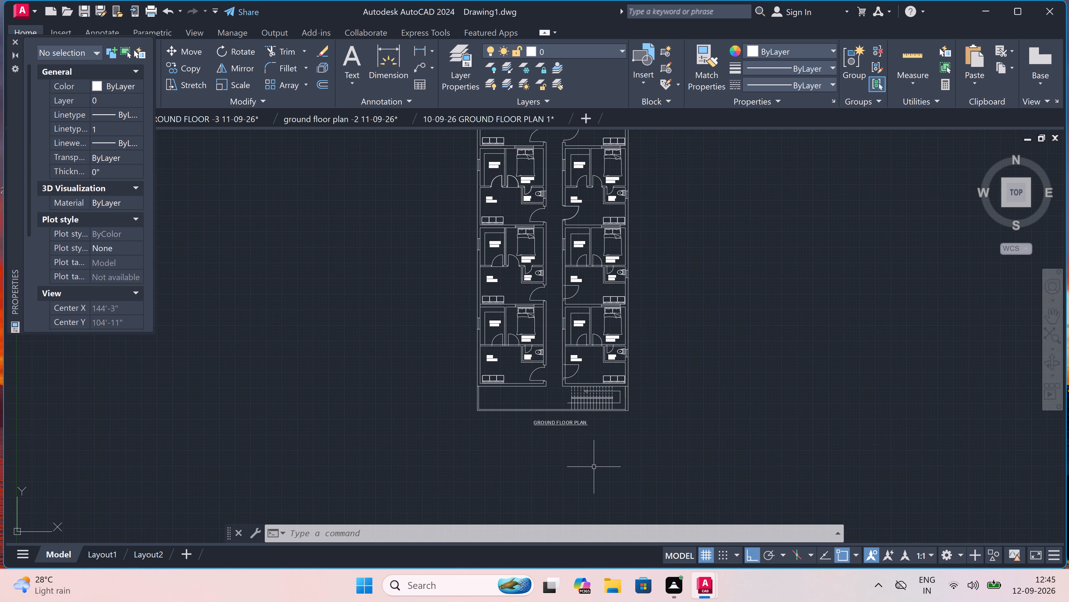
scroll(593, 467, "down", 1)
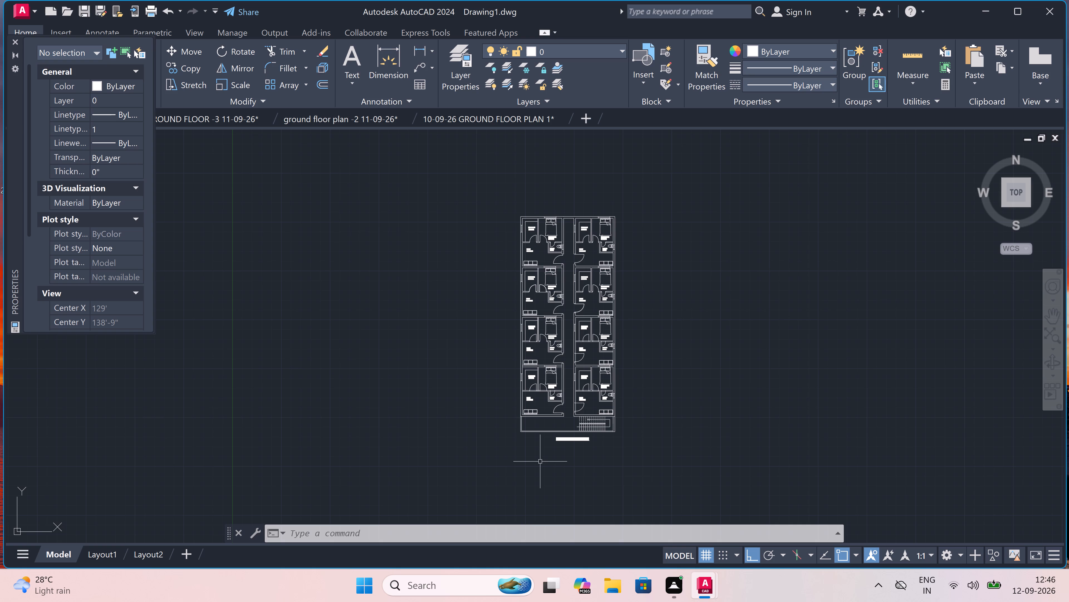
scroll(562, 443, "up", 3)
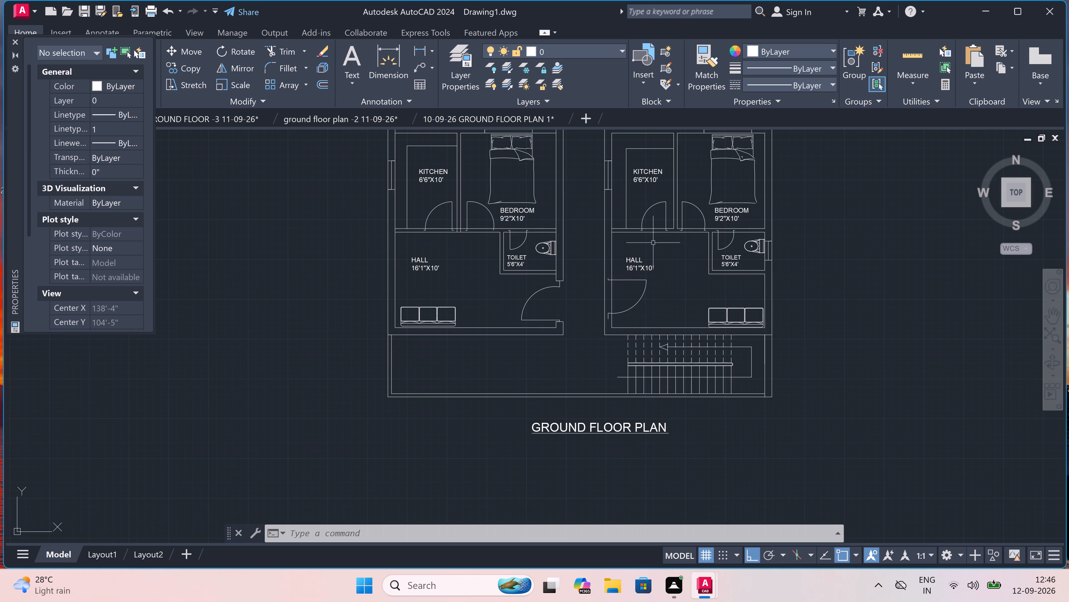
Draw a jamb line across the wall thickness at the arc end of the kitchen door in a right-hand apartment.
scroll(663, 238, "down", 3)
scroll(672, 168, "up", 5)
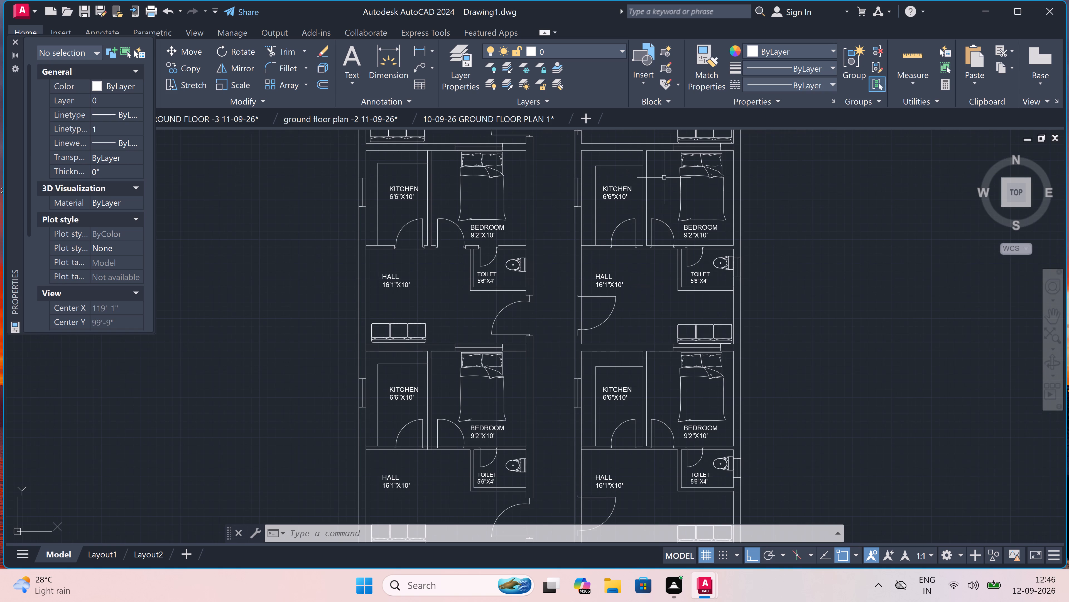
scroll(612, 260, "up", 3)
scroll(612, 263, "down", 6)
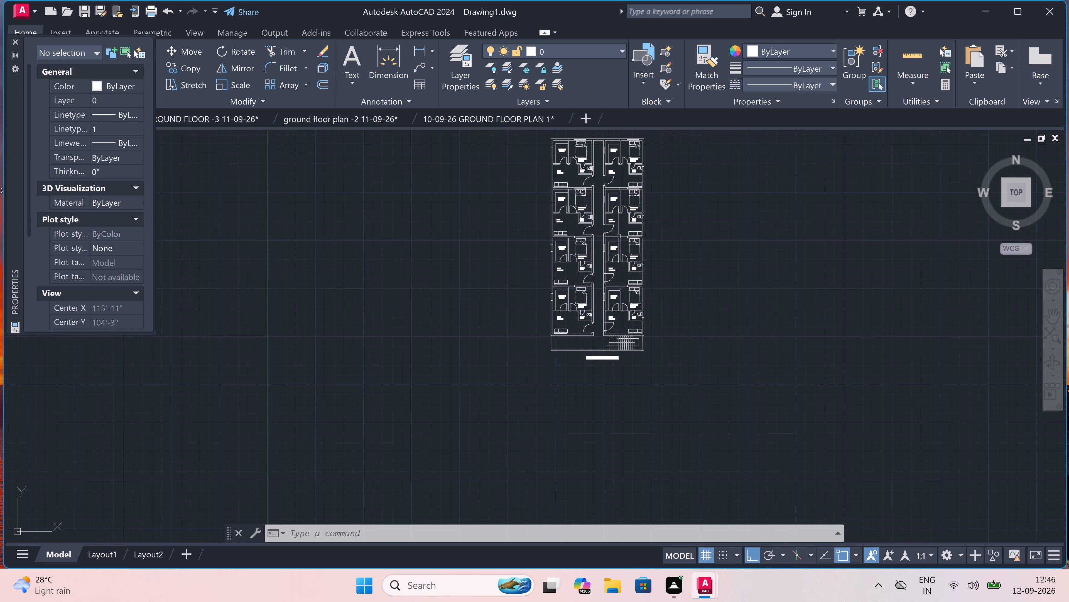
scroll(625, 189, "up", 4)
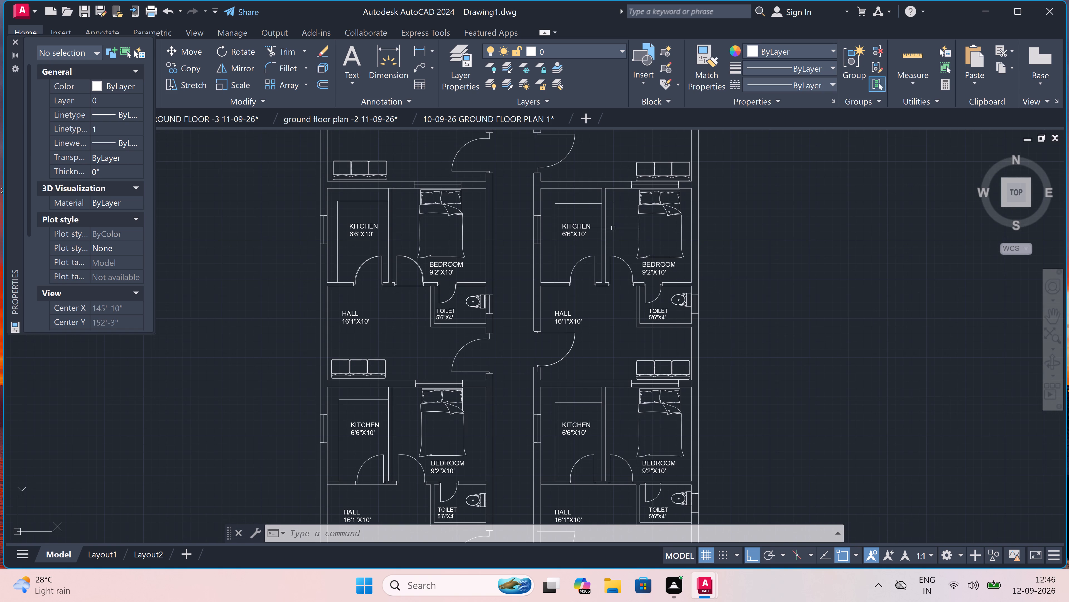
scroll(617, 415, "down", 1)
scroll(606, 470, "up", 4)
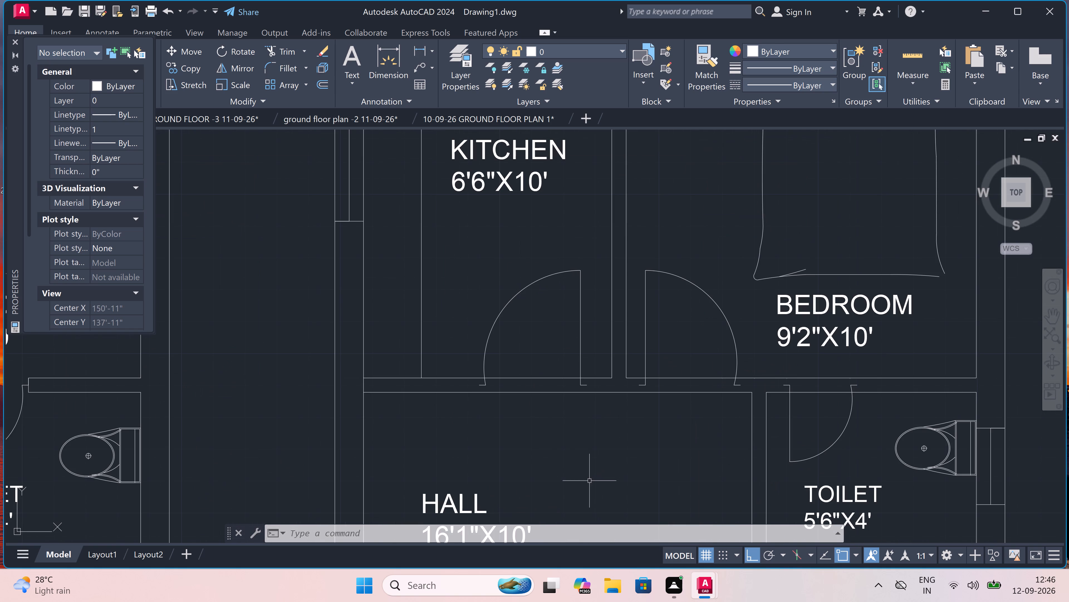
key("l")
key("space")
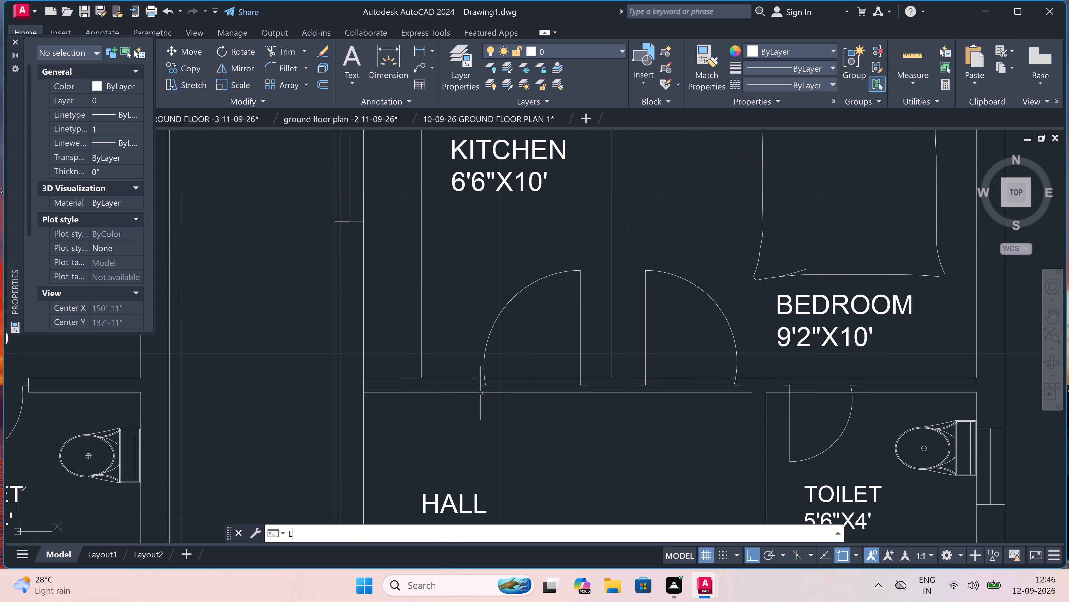
scroll(461, 380, "up", 2)
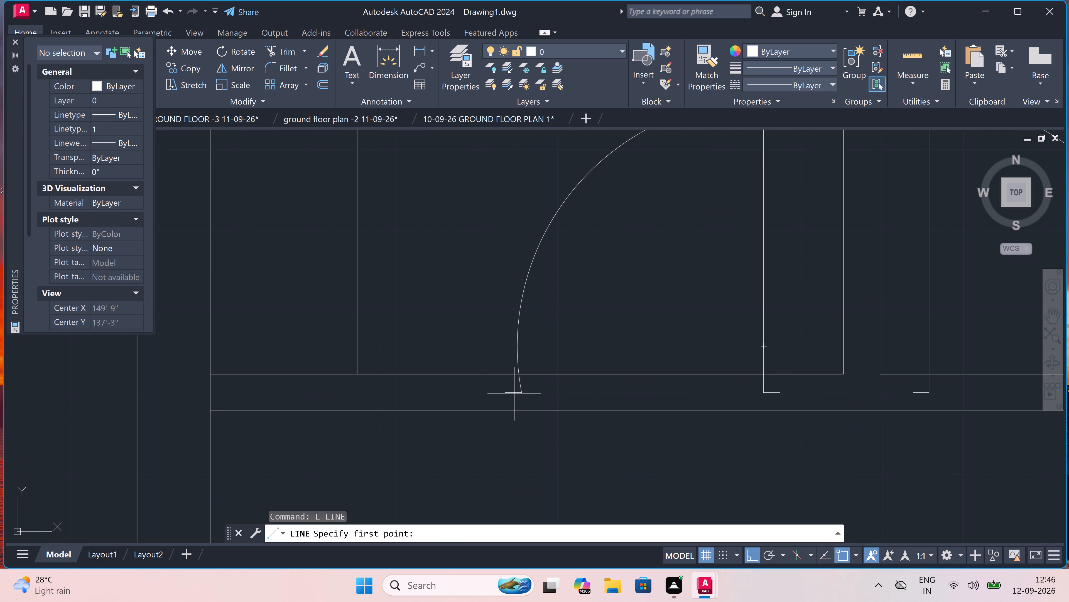
left_click(504, 395)
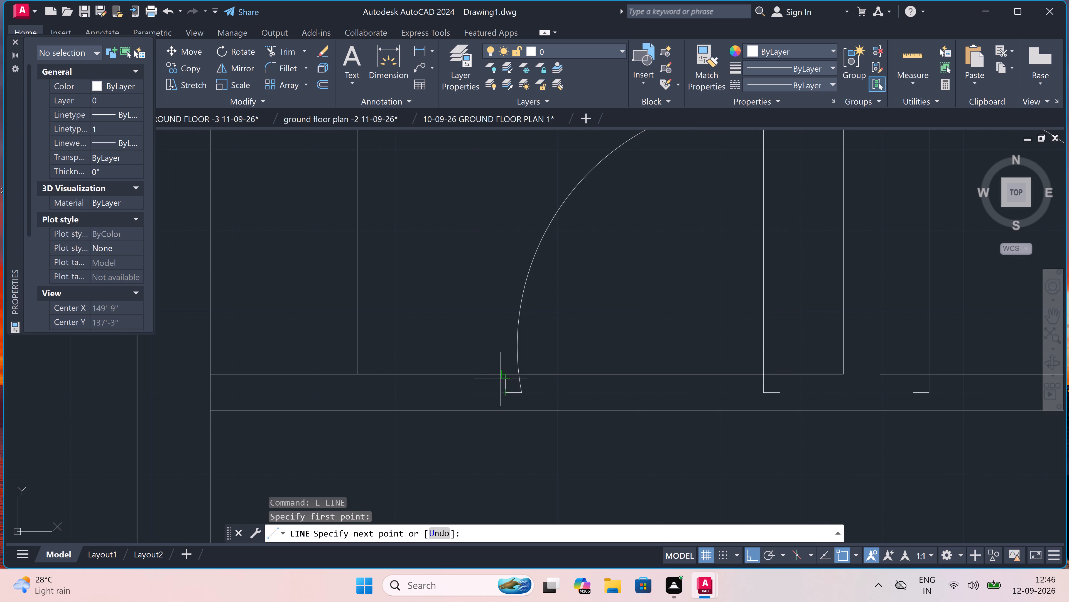
left_click(502, 377)
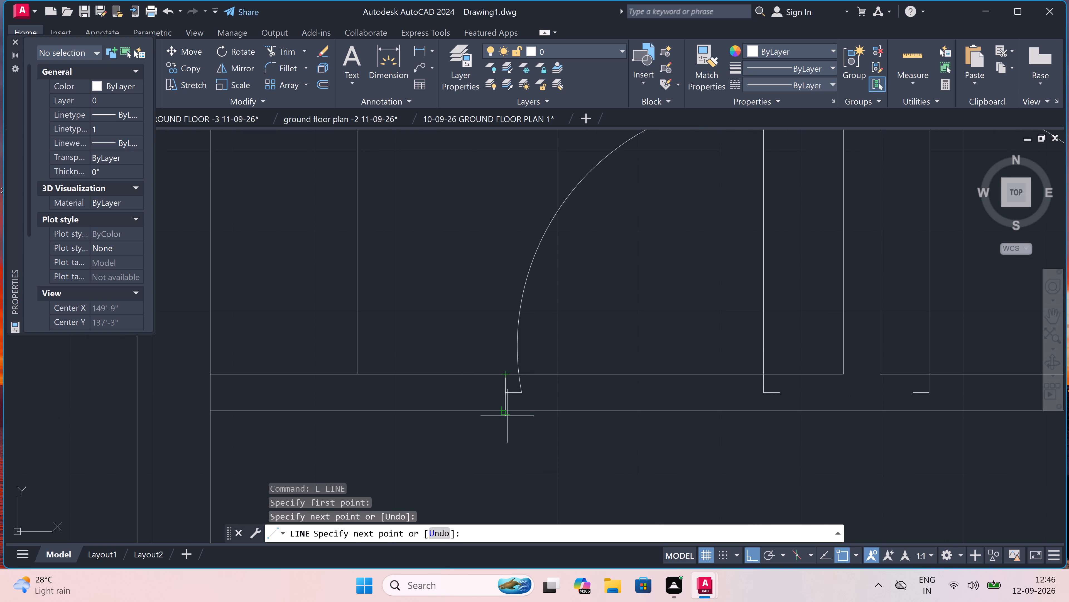
left_click(507, 413)
key("Escape")
Draw a matching jamb line across the wall thickness at the hinge side of the same kitchen door.
scroll(507, 413, "down", 3)
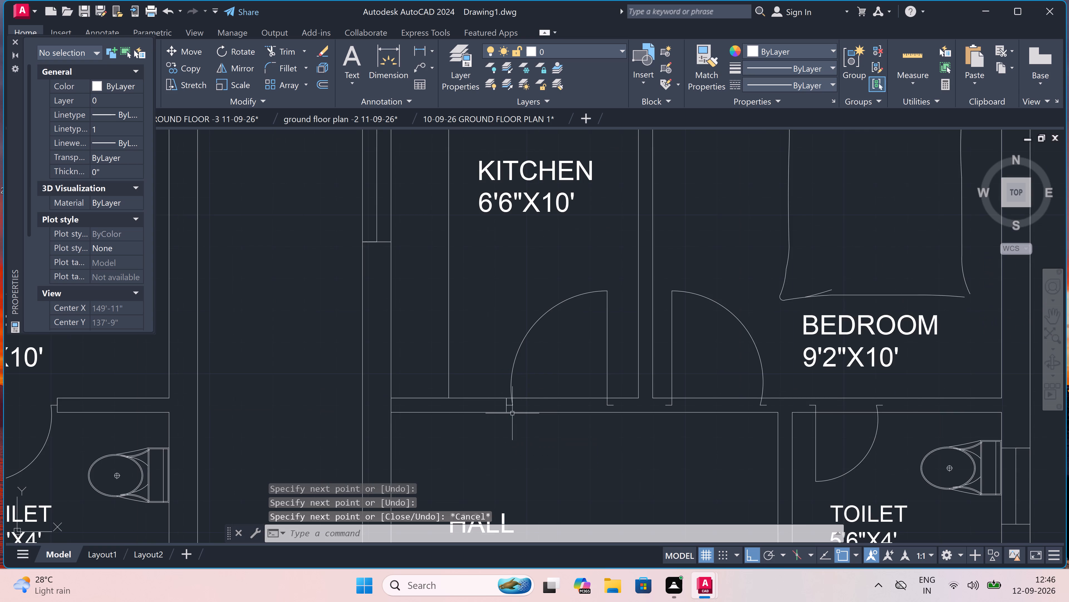
scroll(634, 394, "up", 3)
key("space")
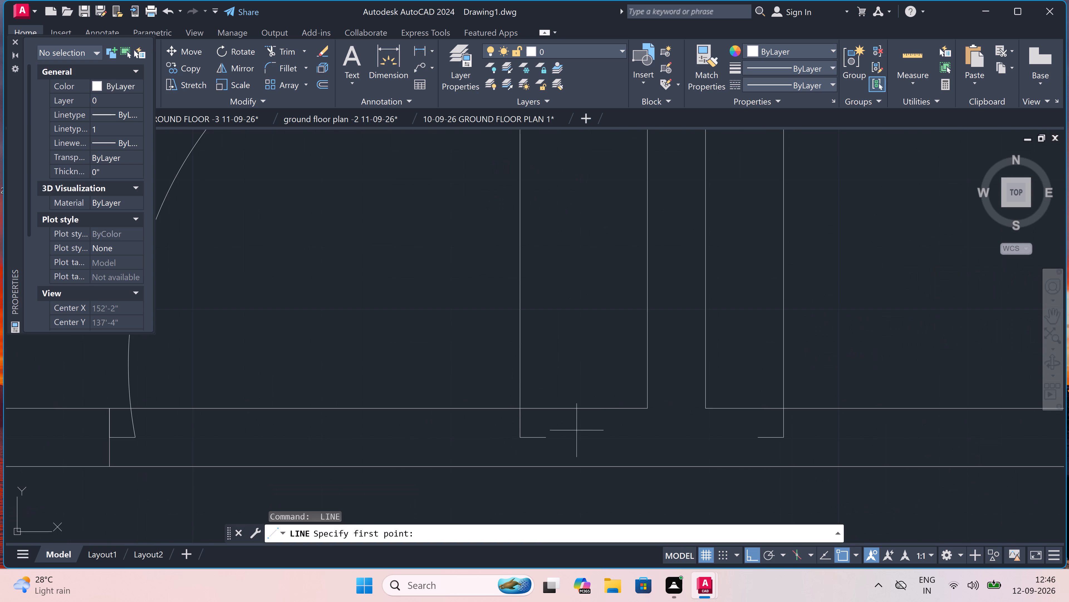
left_click(545, 435)
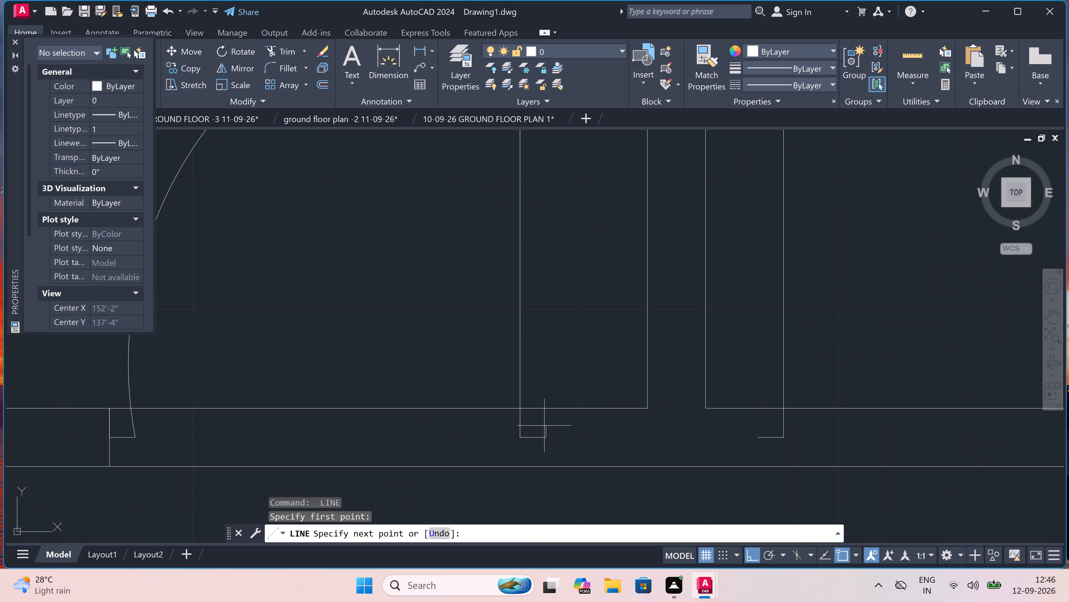
left_click(544, 411)
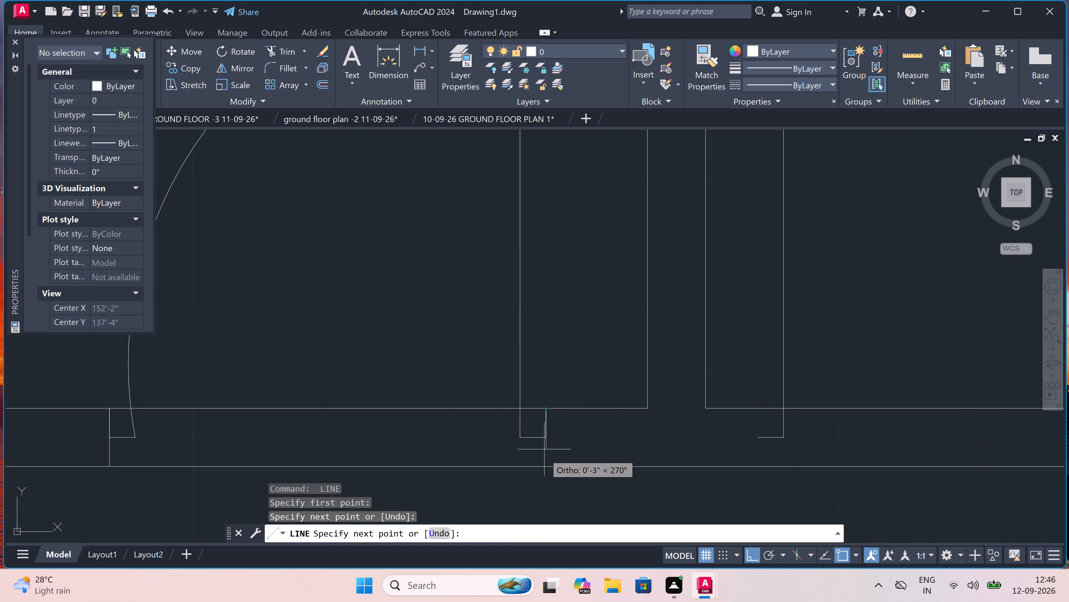
left_click(544, 468)
key("Escape")
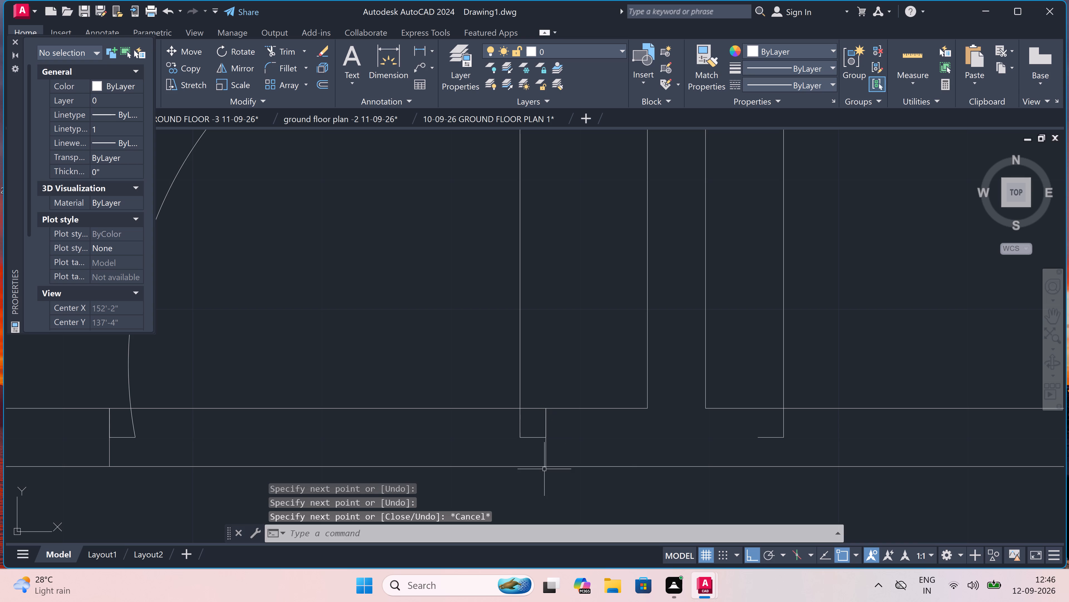
Trim the wall lines between the two jamb lines to open the kitchen doorway, including the short stubs beside the door frame.
type("TR")
key("space")
left_click_drag(470, 494, 466, 491)
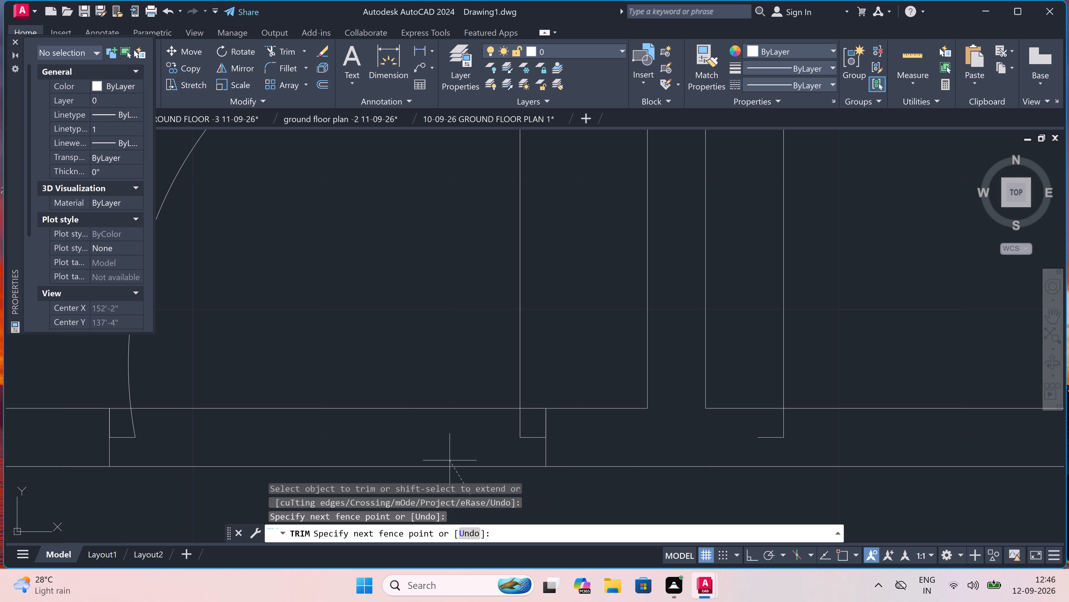
left_click(404, 374)
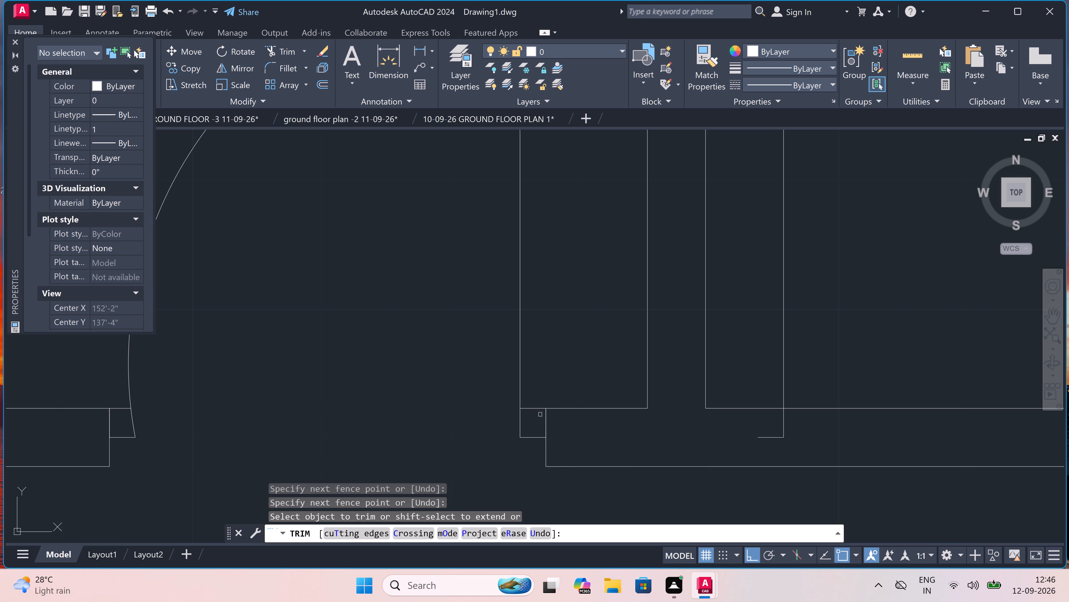
left_click(537, 413)
left_click(538, 397)
scroll(539, 398, "down", 4)
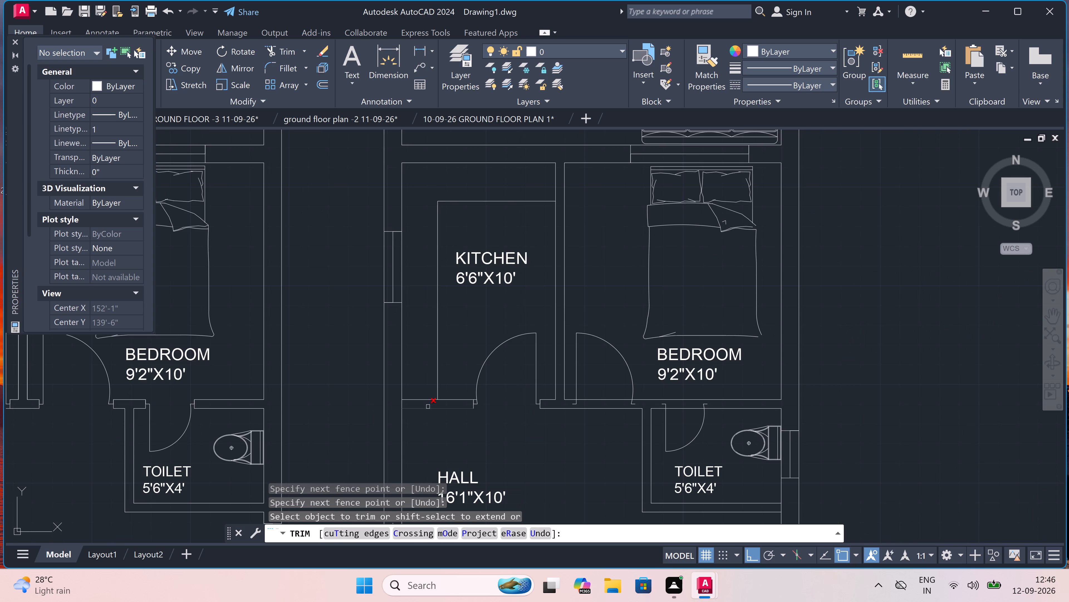
scroll(462, 400, "up", 4)
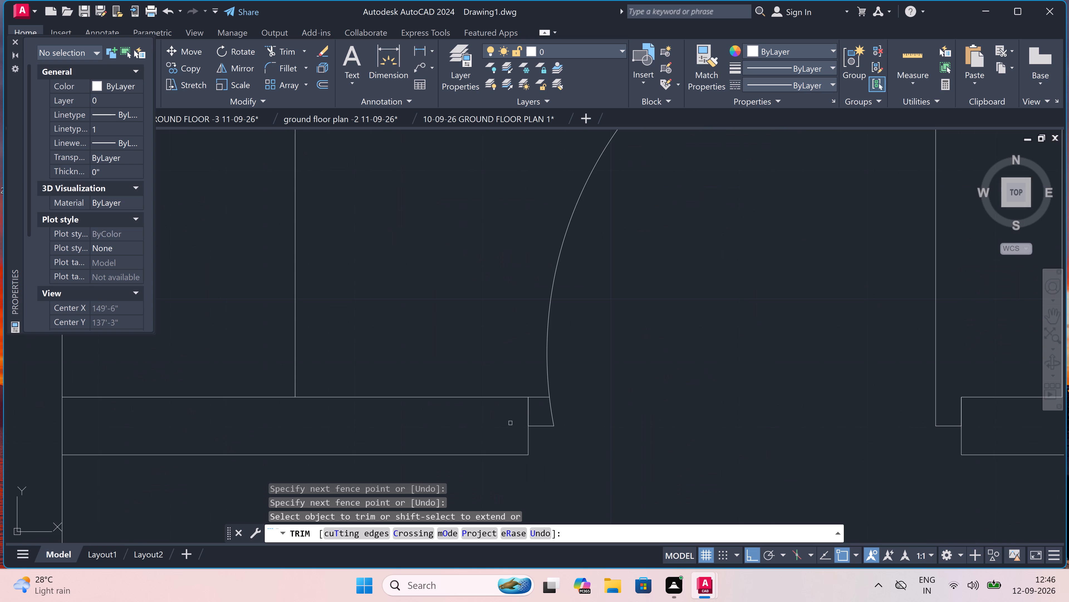
left_click(534, 405)
left_click(533, 387)
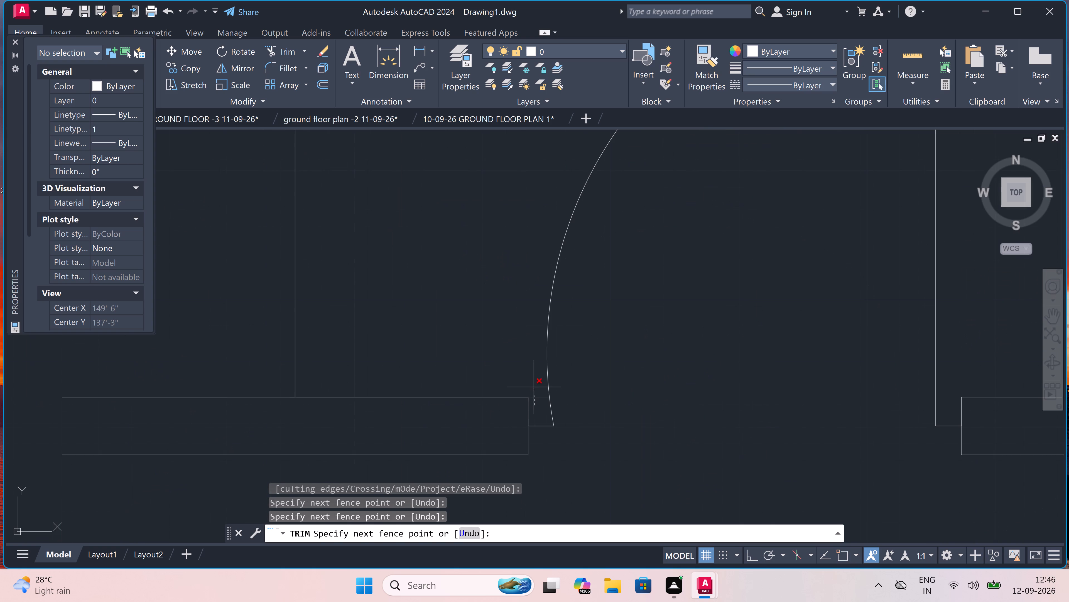
key("Escape")
Draw a jamb line across the wall thickness at the hinge side of the adjacent bedroom door.
scroll(482, 351, "down", 5)
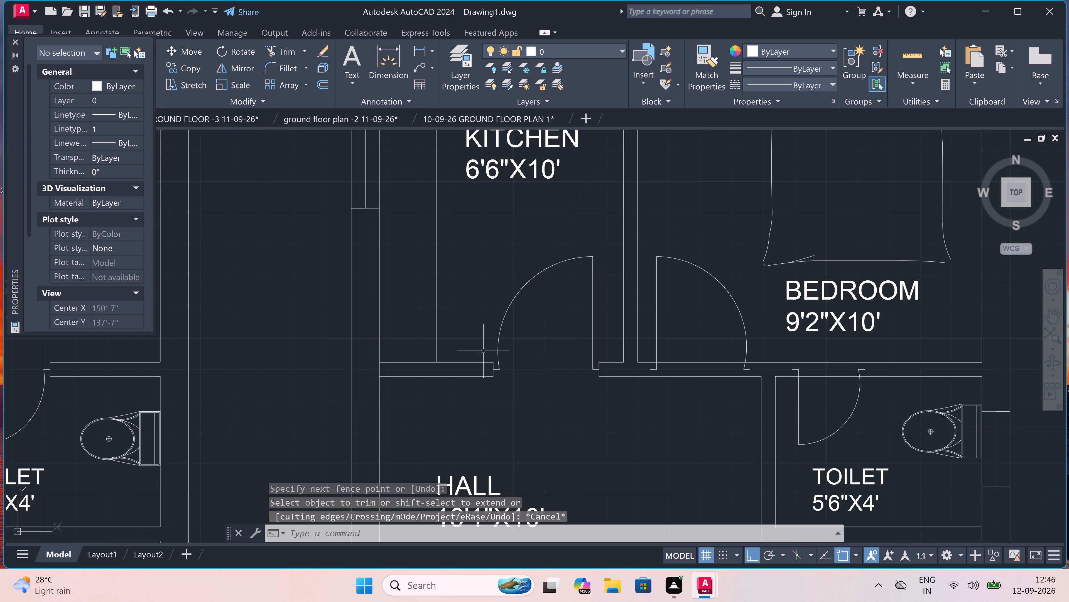
scroll(780, 336, "up", 3)
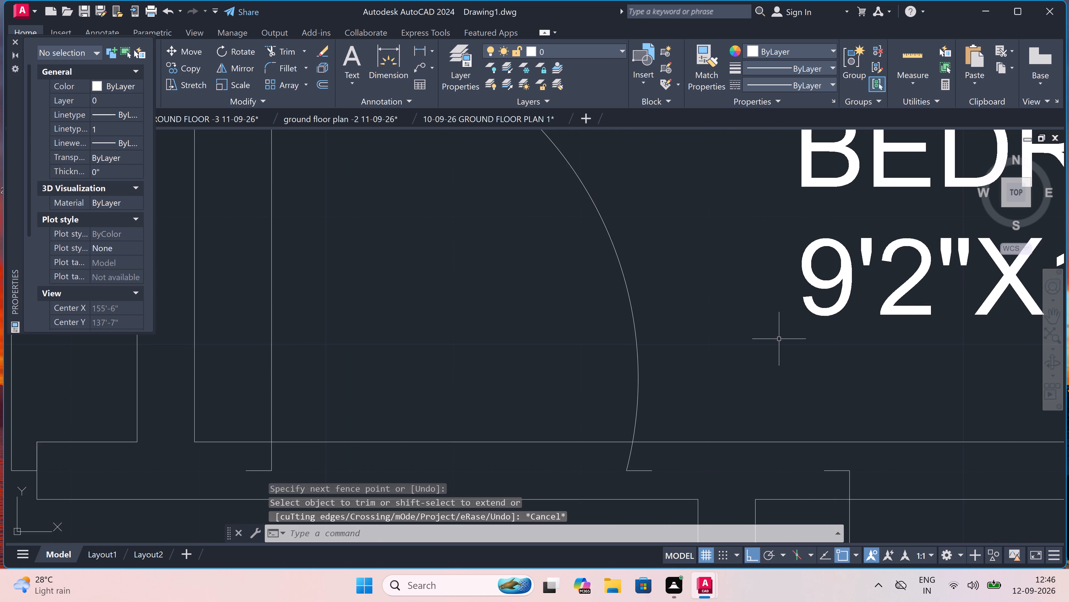
scroll(739, 354, "down", 2)
key("l")
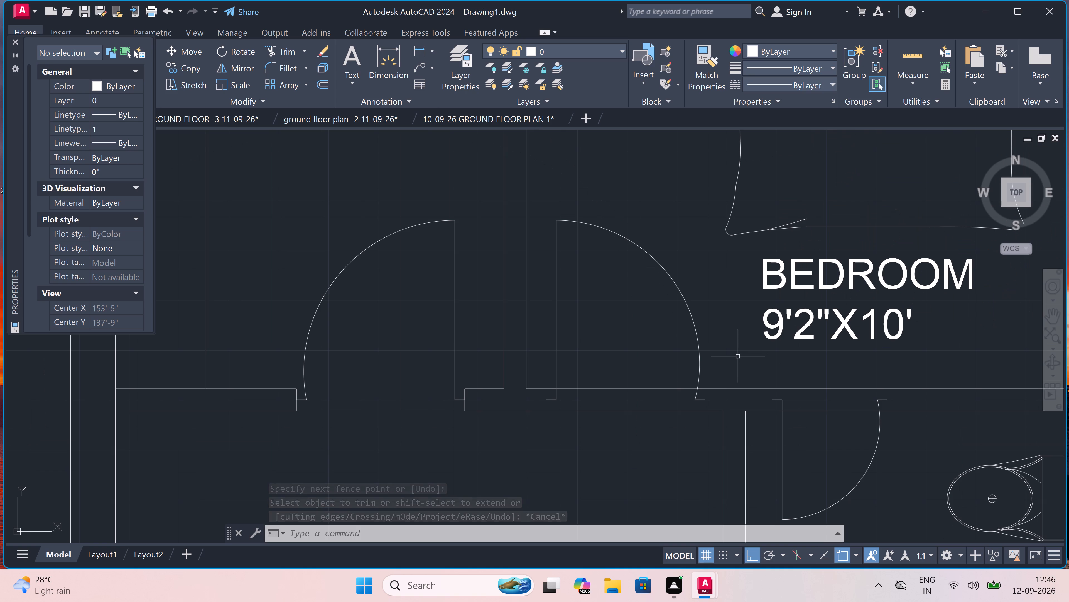
key("space")
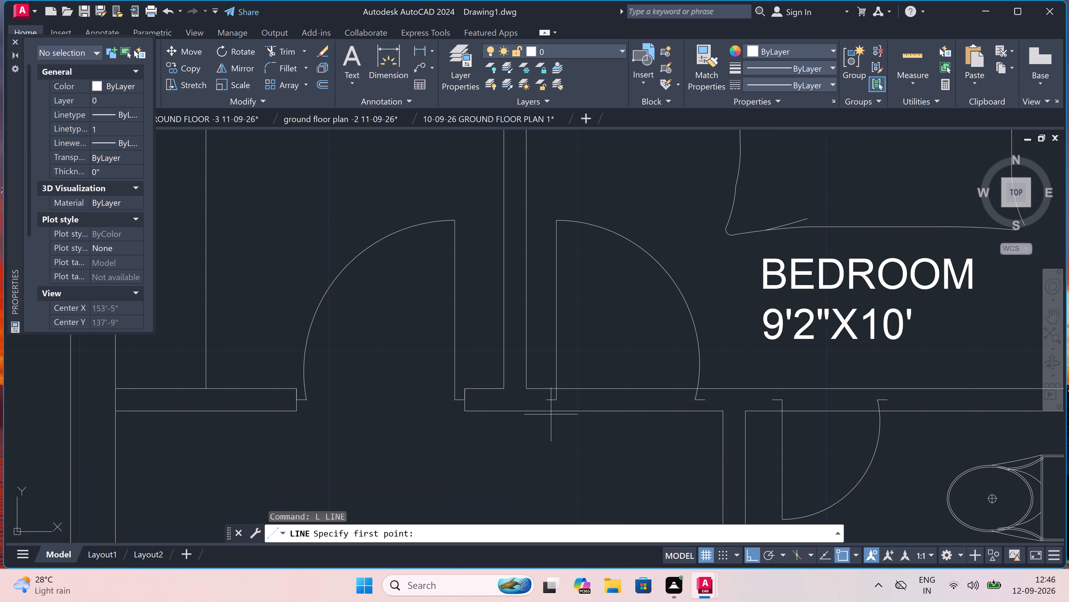
scroll(541, 398, "up", 2)
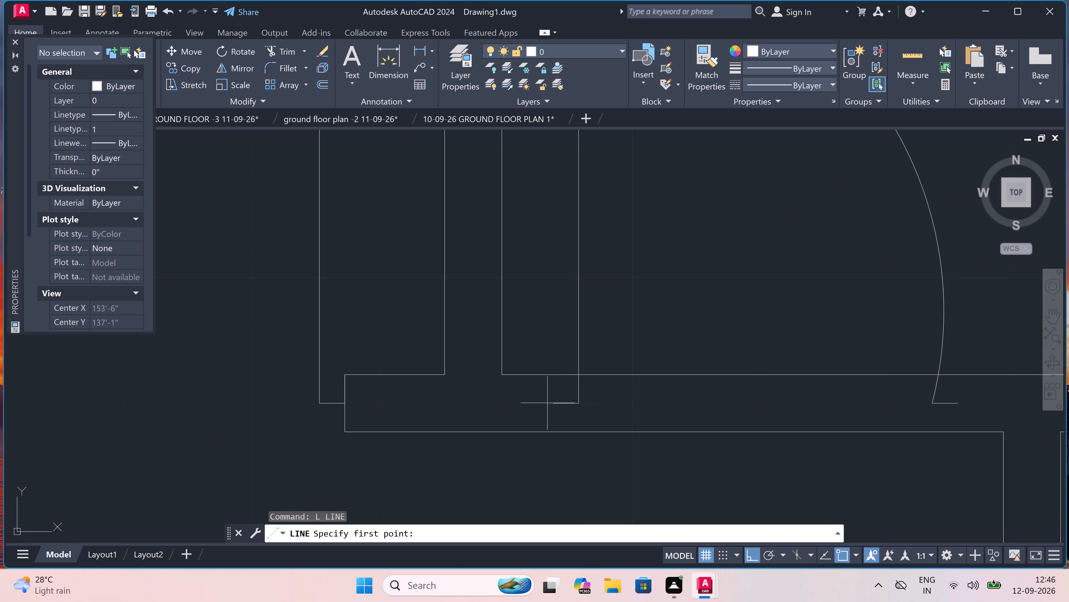
double_click(557, 403)
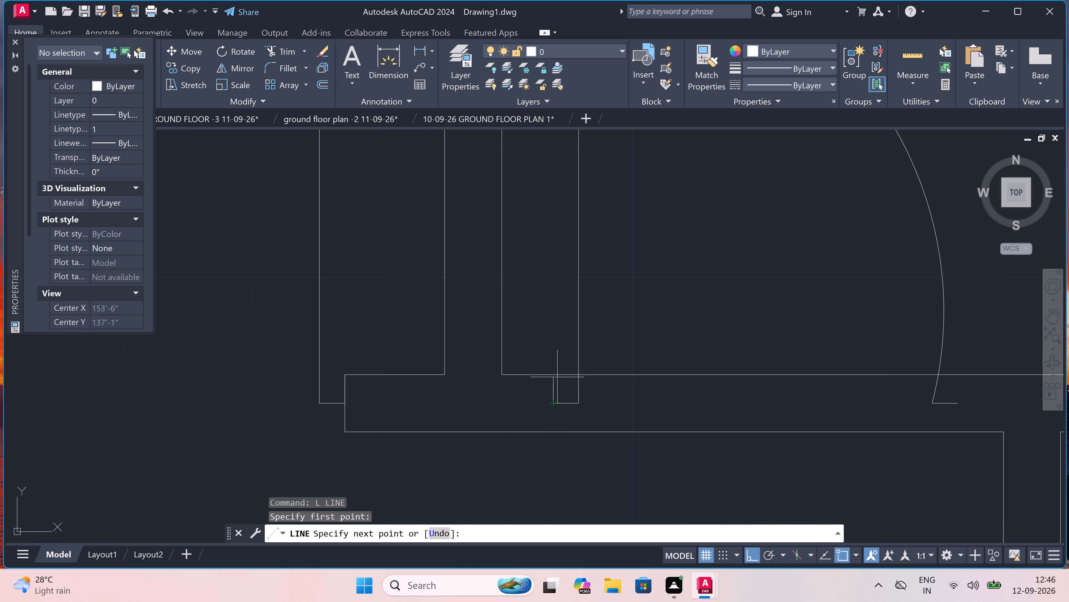
double_click(556, 376)
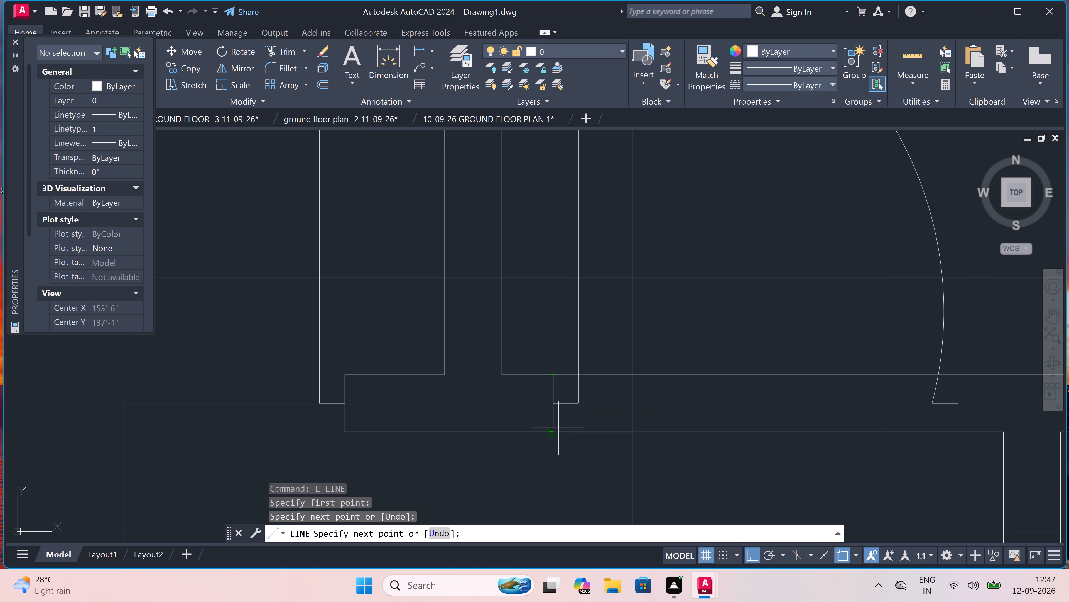
left_click(553, 436)
key("Escape")
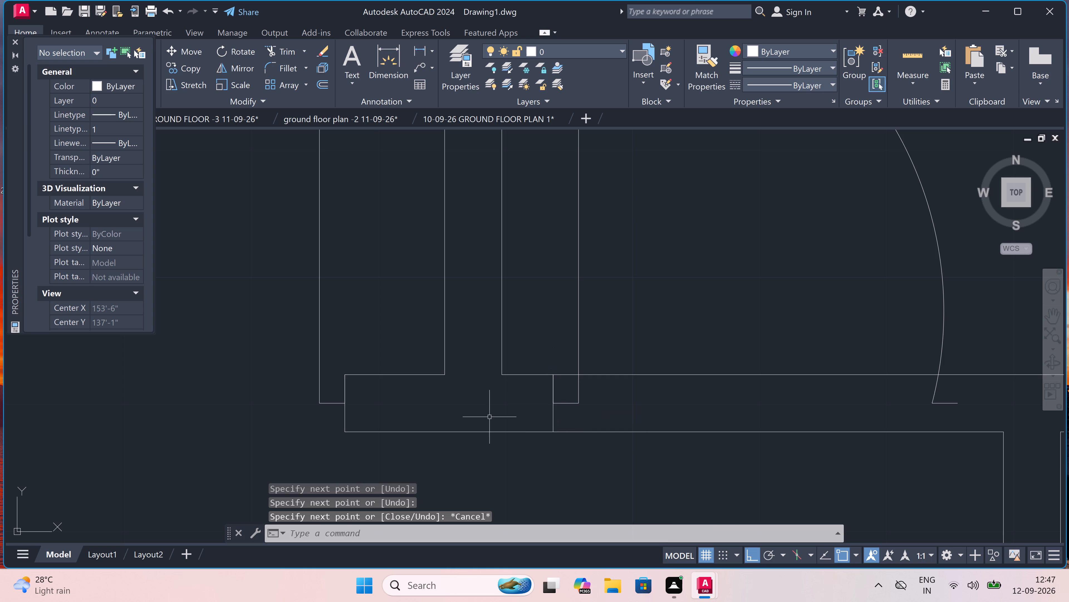
Draw a jamb line across the wall thickness at the arc end of the bedroom door.
scroll(489, 417, "down", 4)
scroll(629, 408, "up", 4)
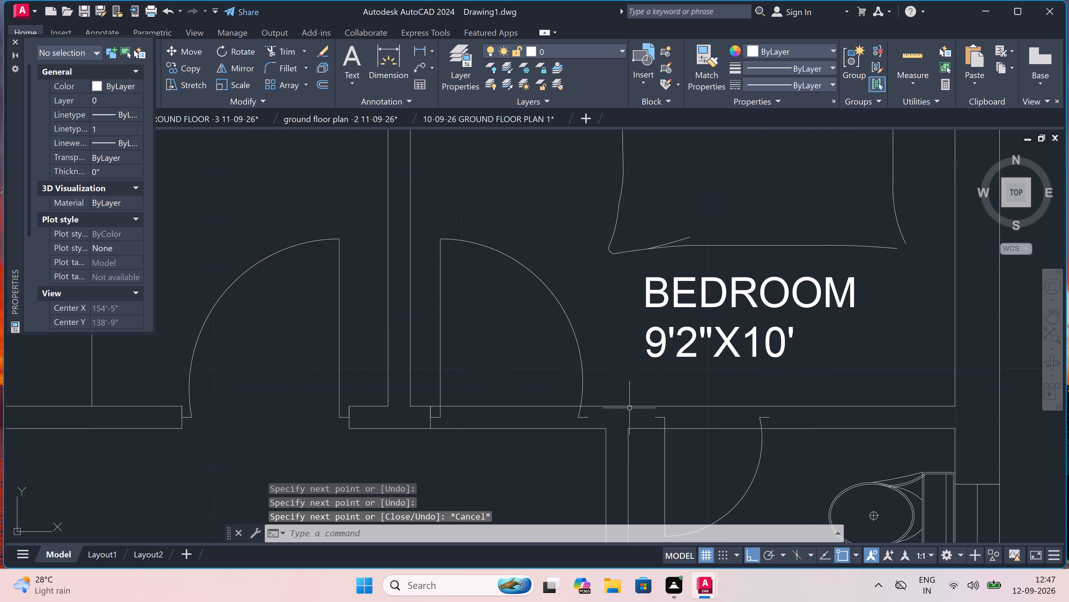
key("space")
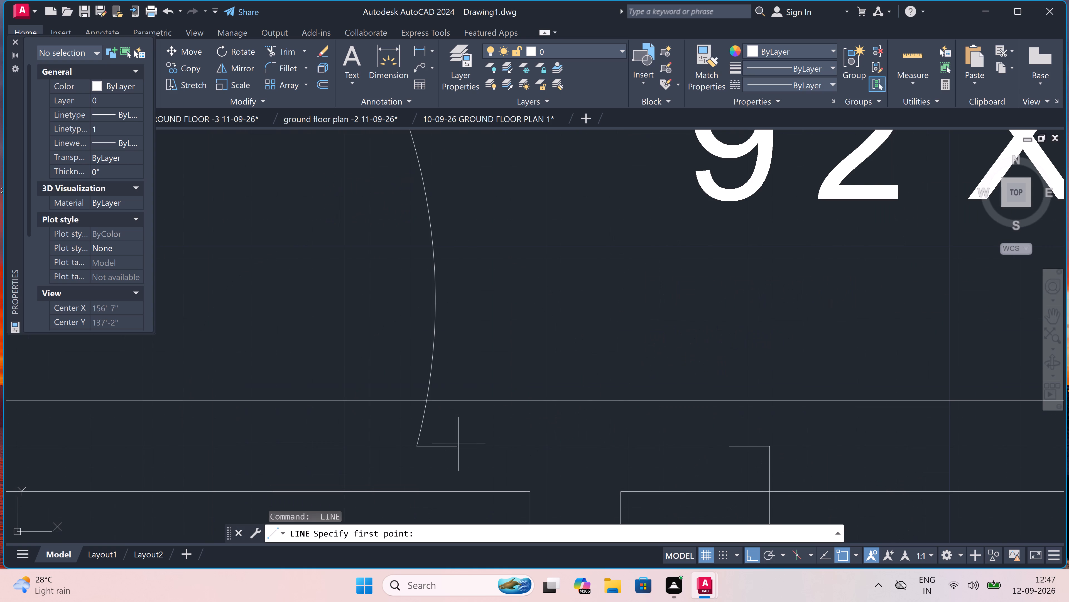
left_click(459, 446)
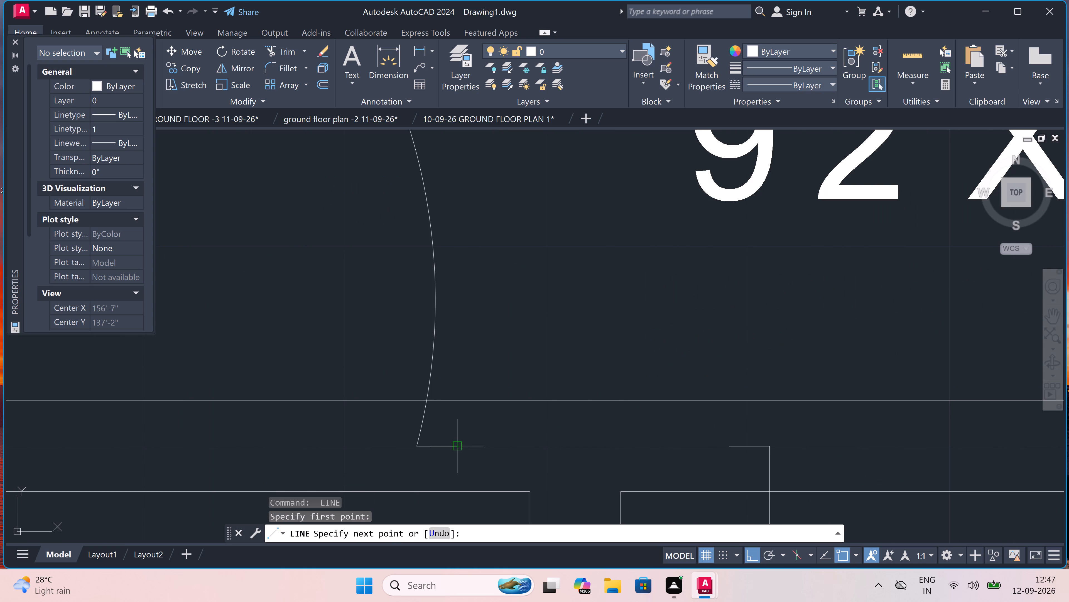
double_click(453, 399)
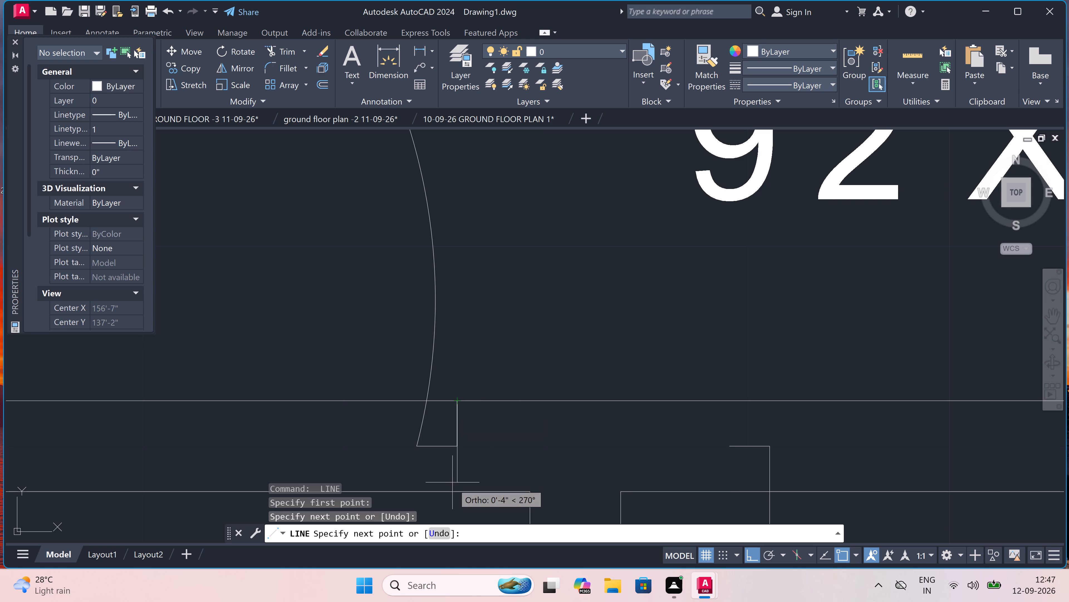
left_click(455, 492)
key("Escape")
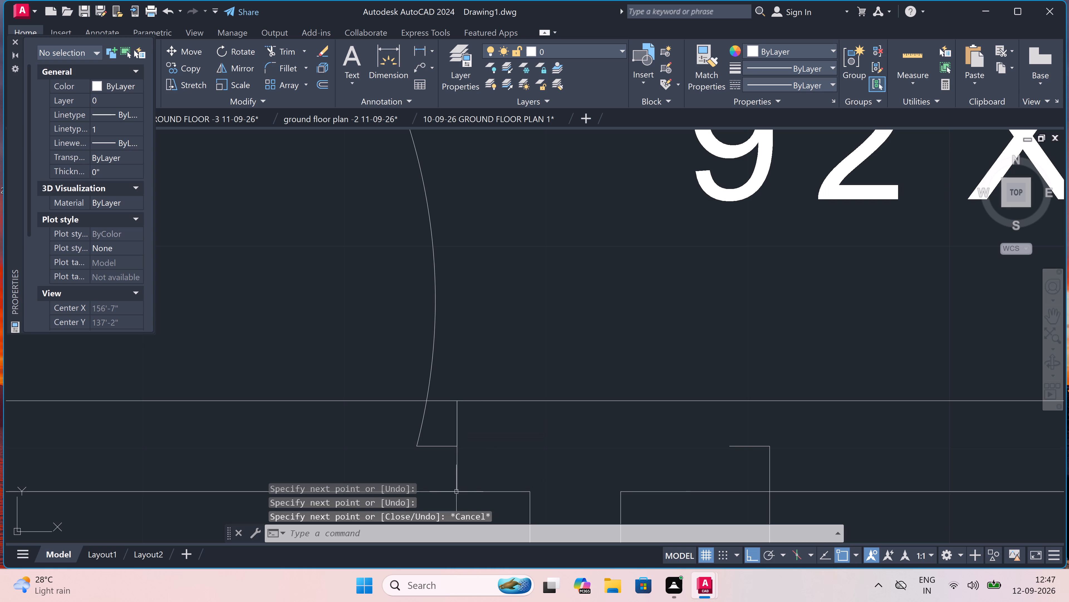
Draw a jamb line across the wall thickness at the hinge side of the toilet door below the bedroom.
scroll(456, 468, "down", 4)
scroll(582, 468, "up", 2)
scroll(575, 475, "down", 2)
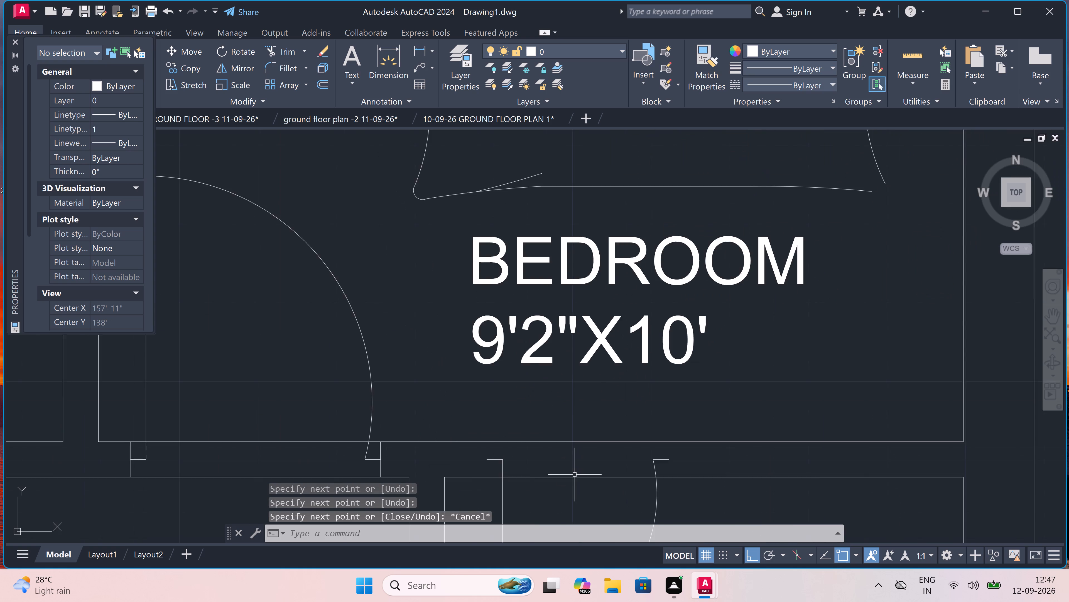
scroll(575, 475, "down", 2)
scroll(572, 484, "up", 4)
key("space")
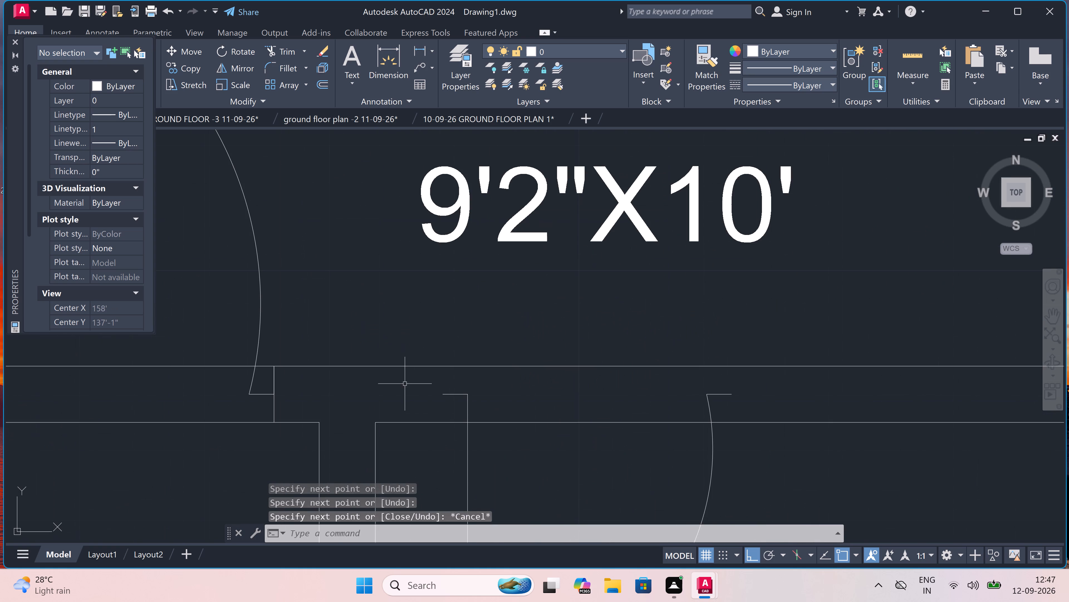
left_click(448, 399)
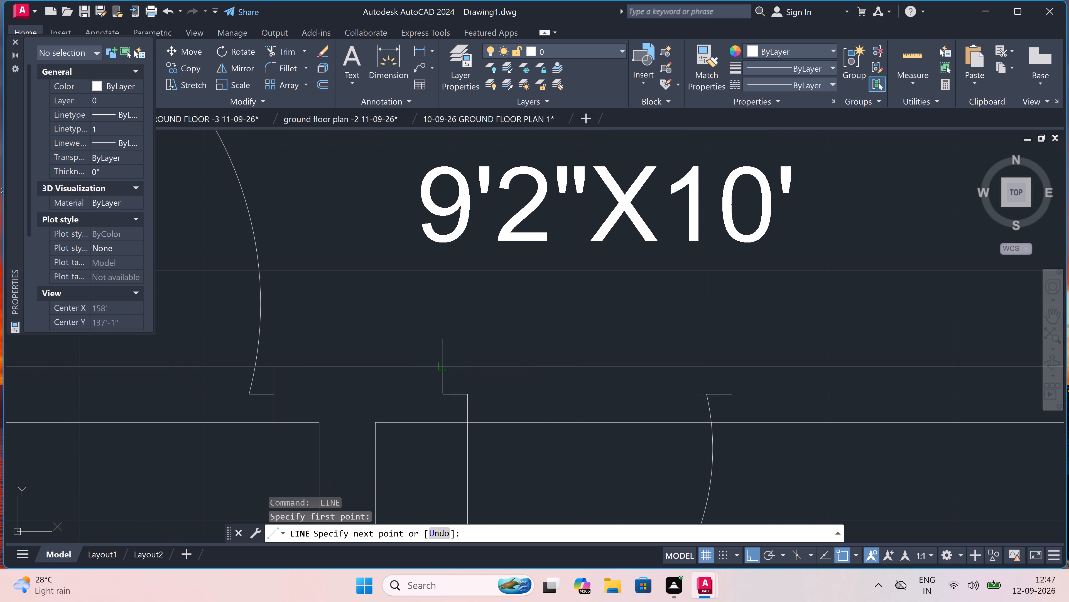
double_click(446, 368)
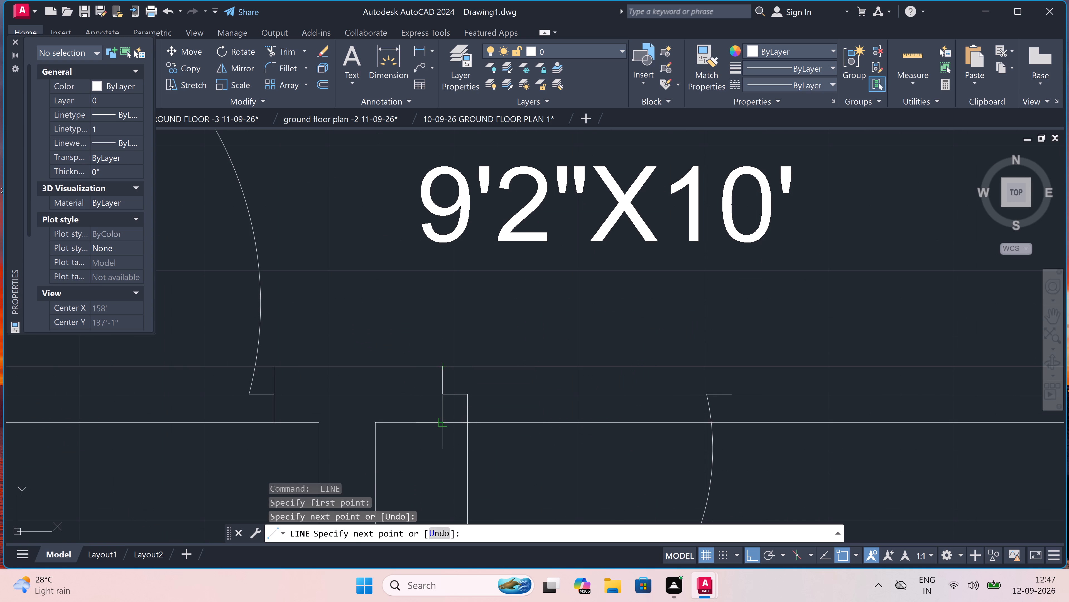
double_click(442, 425)
key("Escape")
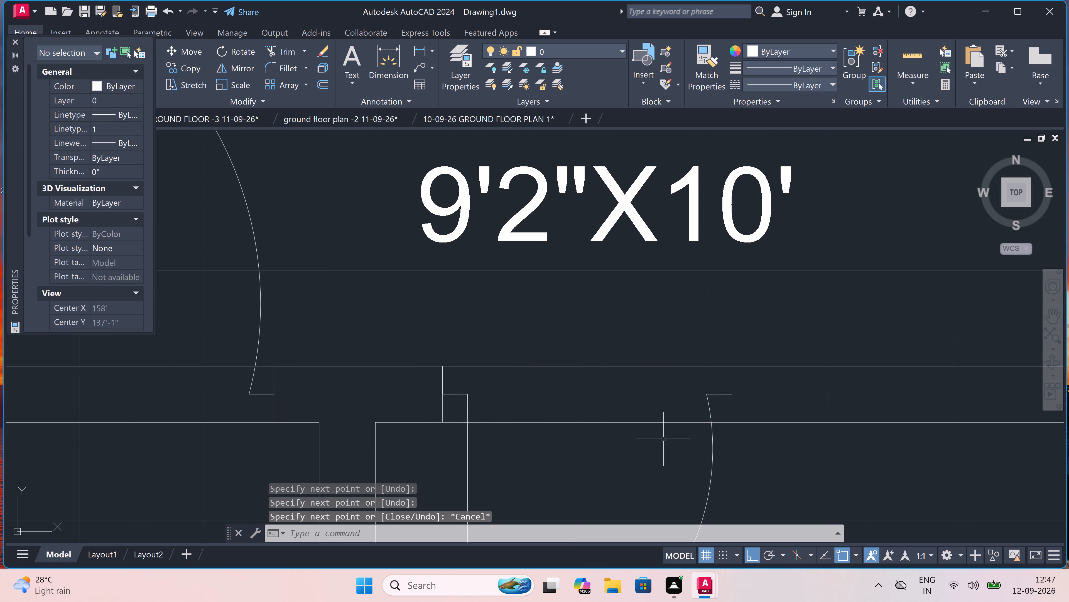
Draw a jamb line across the wall thickness at the arc end of the same toilet door.
key("space")
left_click(734, 395)
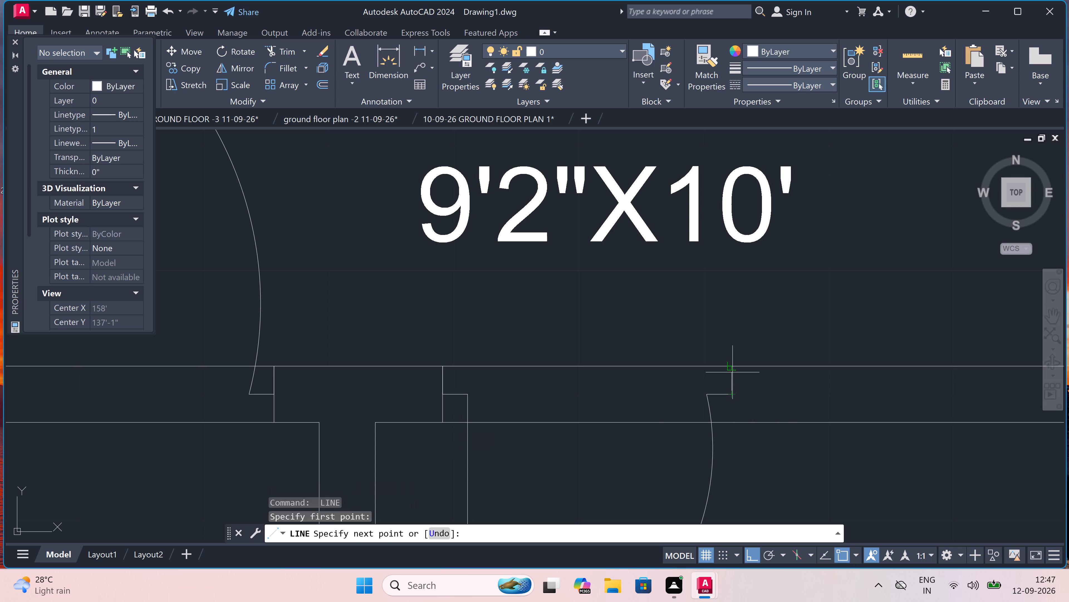
left_click(732, 366)
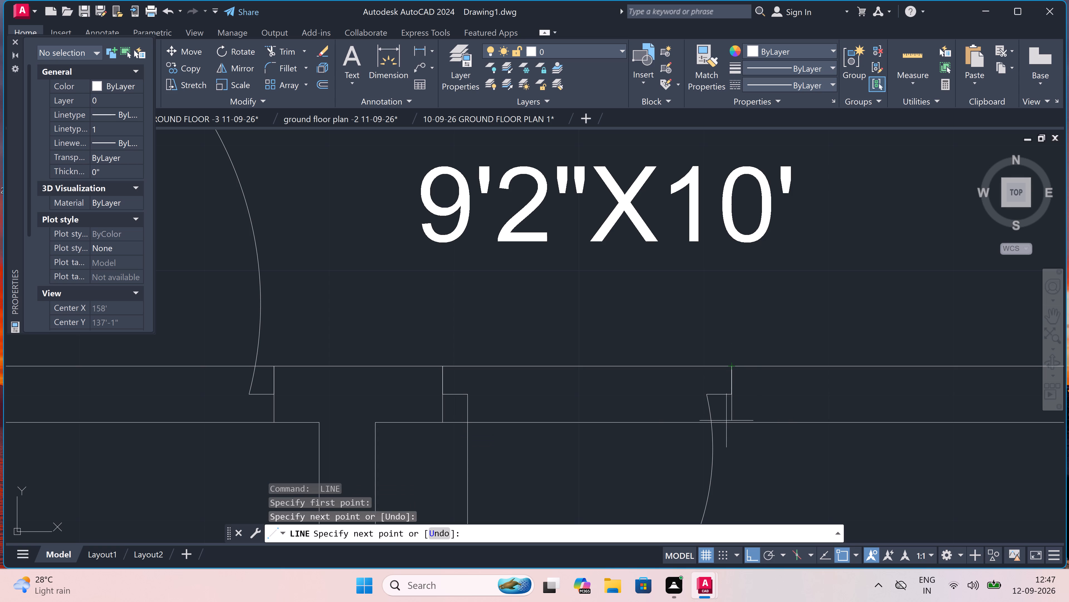
left_click(732, 423)
key("Escape")
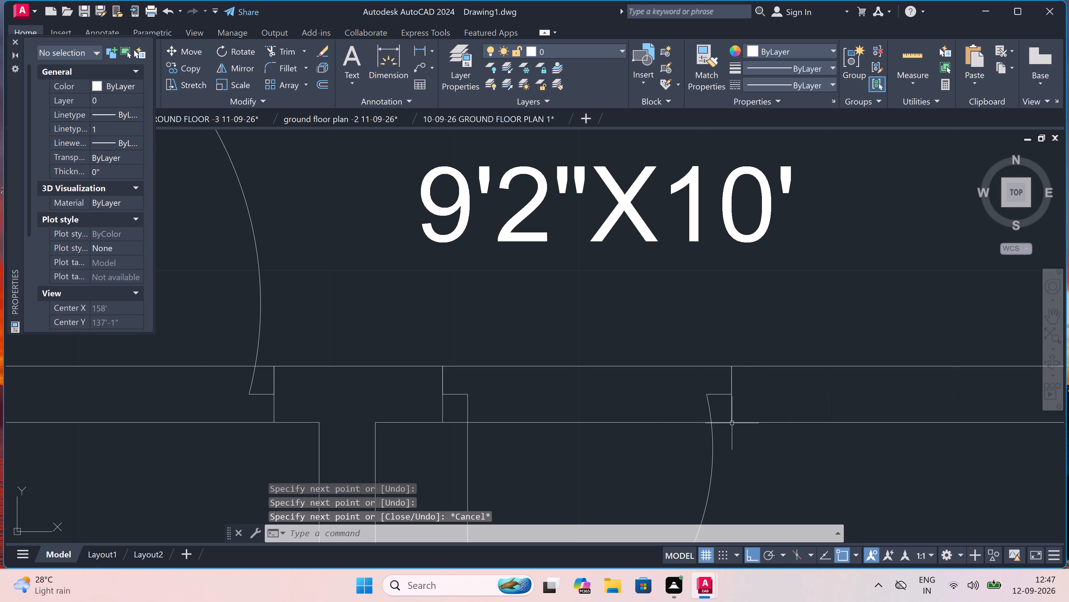
Trim the wall lines between the toilet door's jamb lines to open the doorway, including the short stubs beside the door frame.
type("TR")
key("space")
left_click_drag(651, 469, 651, 459)
left_click(648, 352)
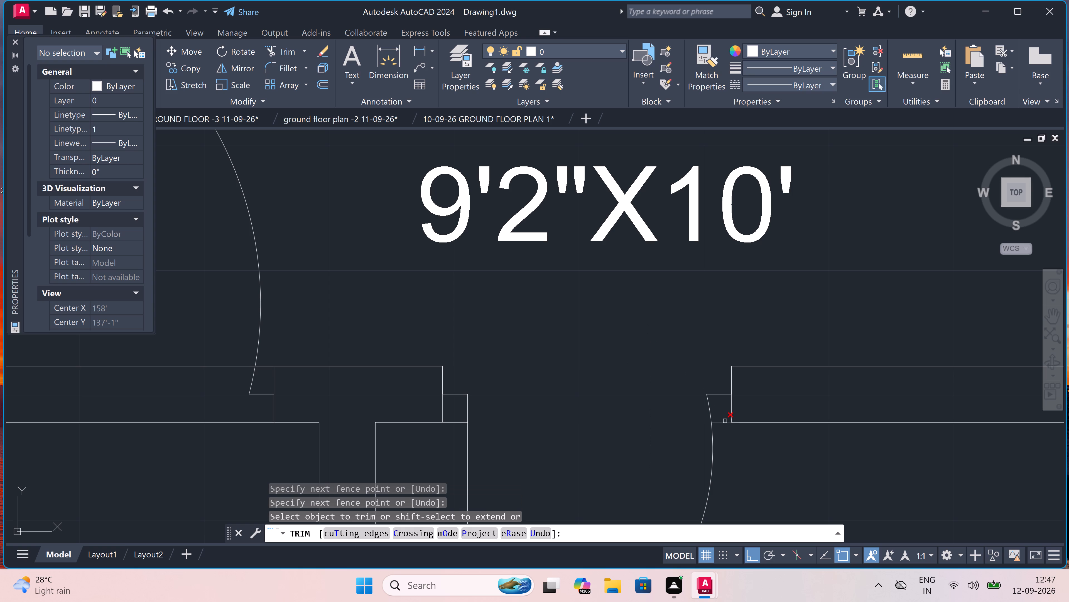
double_click(725, 421)
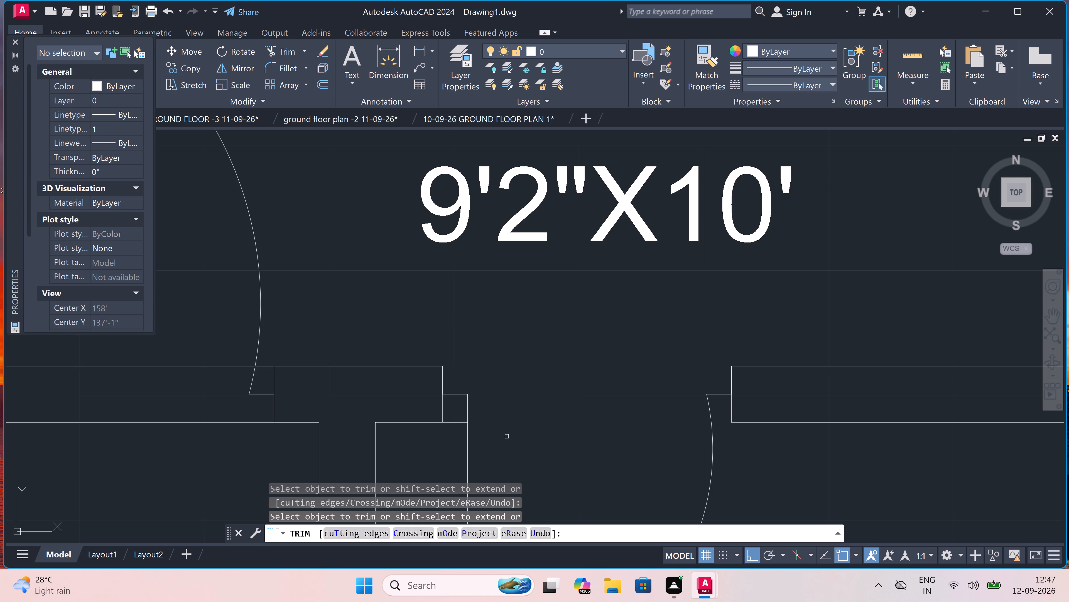
left_click(460, 422)
Trim the wall lines between the adjacent bedroom door's jamb lines, including the short stubs at the arc end and hinge side.
scroll(460, 422, "down", 3)
scroll(355, 433, "up", 2)
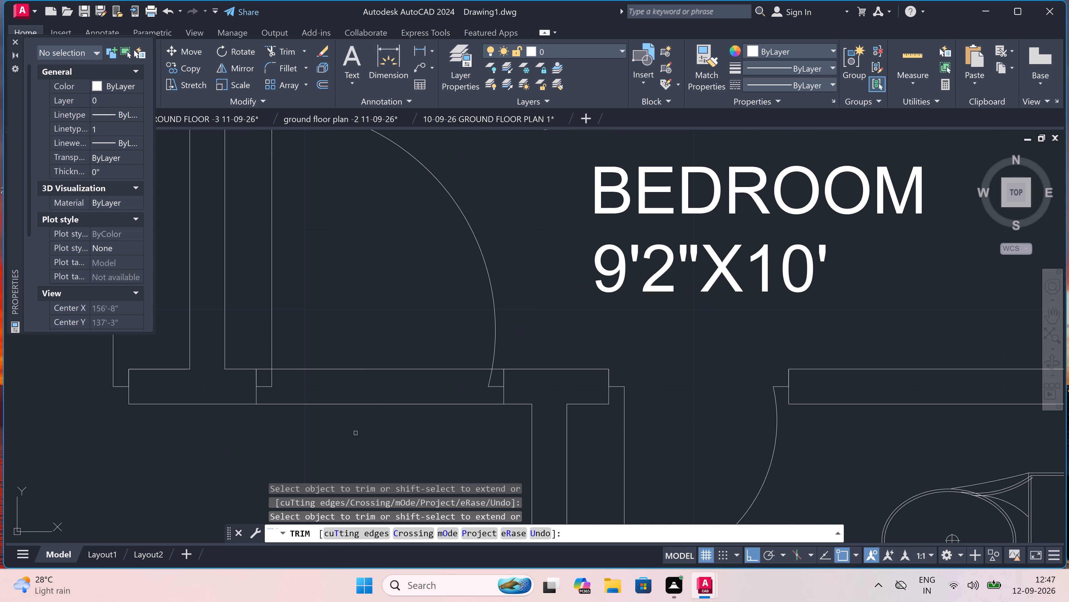
left_click_drag(355, 433, 356, 428)
left_click(368, 356)
scroll(505, 364, "up", 4)
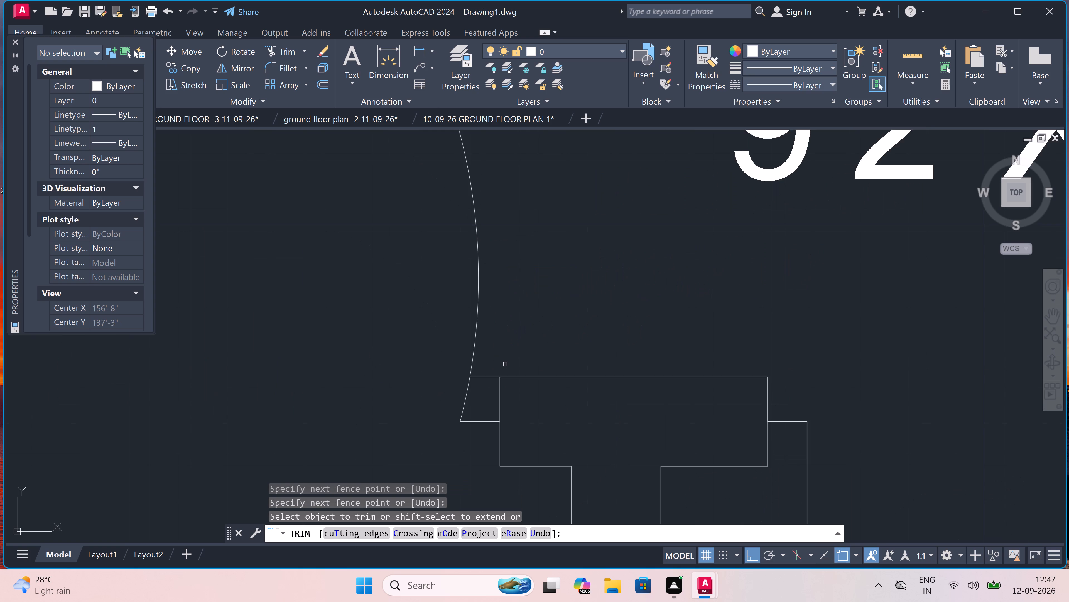
left_click(459, 383)
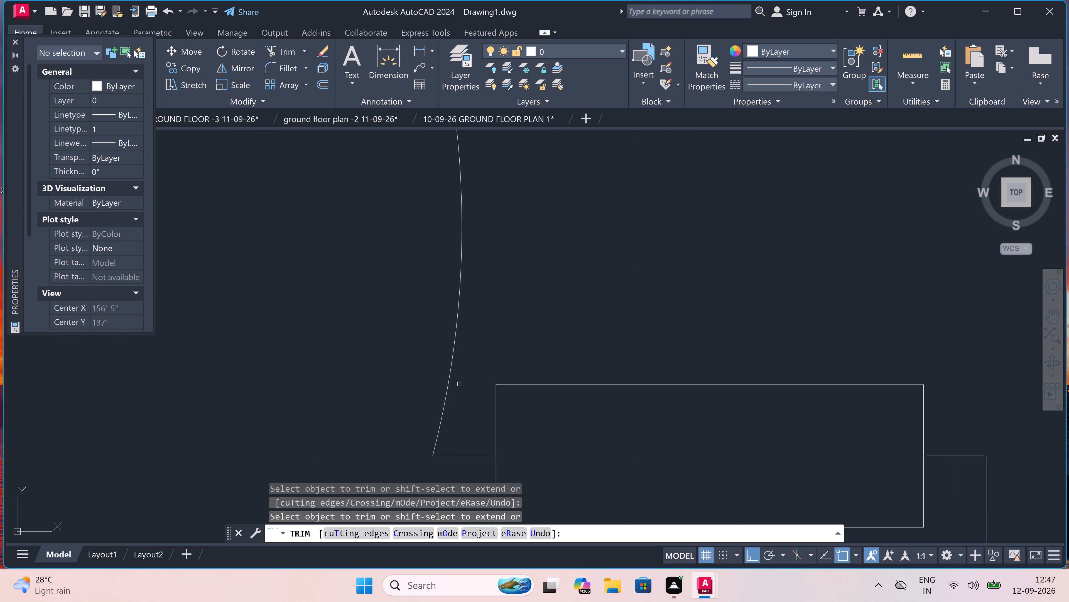
scroll(460, 384, "down", 6)
scroll(278, 384, "up", 4)
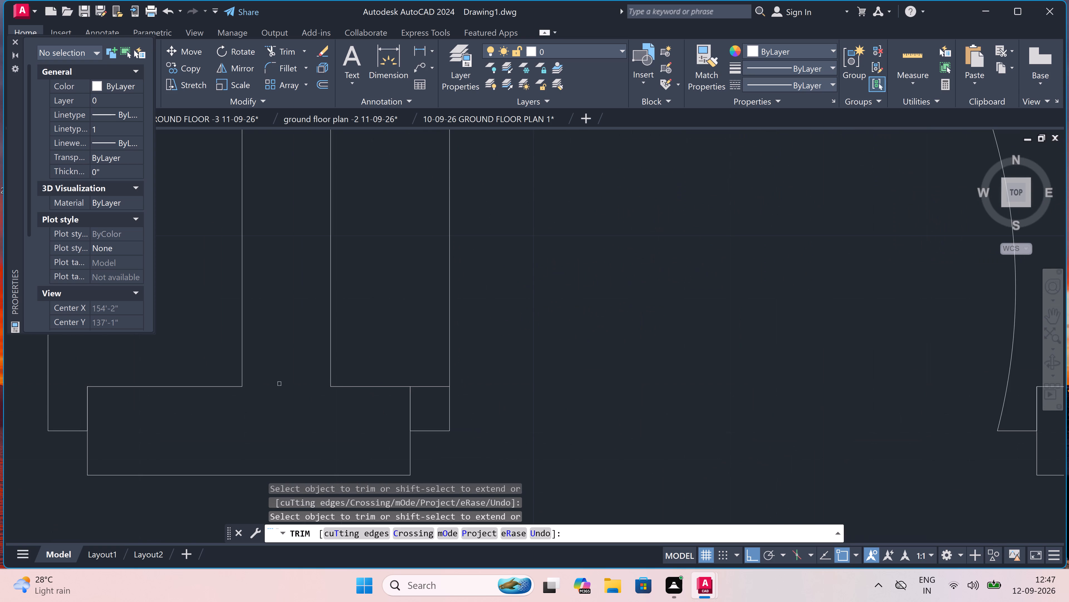
double_click(425, 388)
key("Escape")
Draw a jamb line across the corridor wall thickness at the arc end of the same apartment's hall entrance door.
scroll(424, 383, "down", 6)
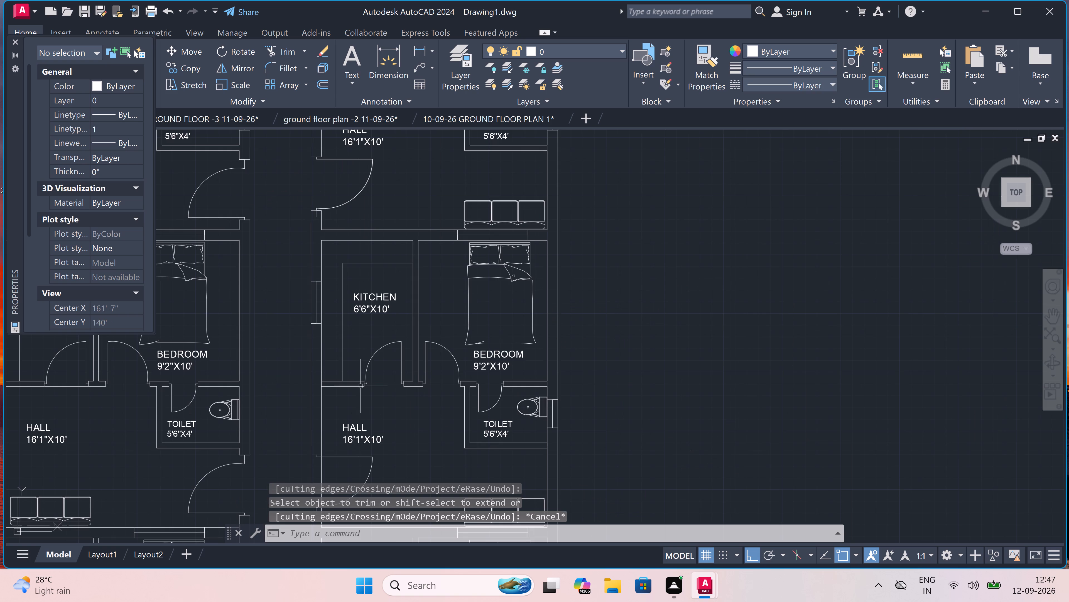
scroll(360, 388, "down", 3)
scroll(360, 403, "up", 2)
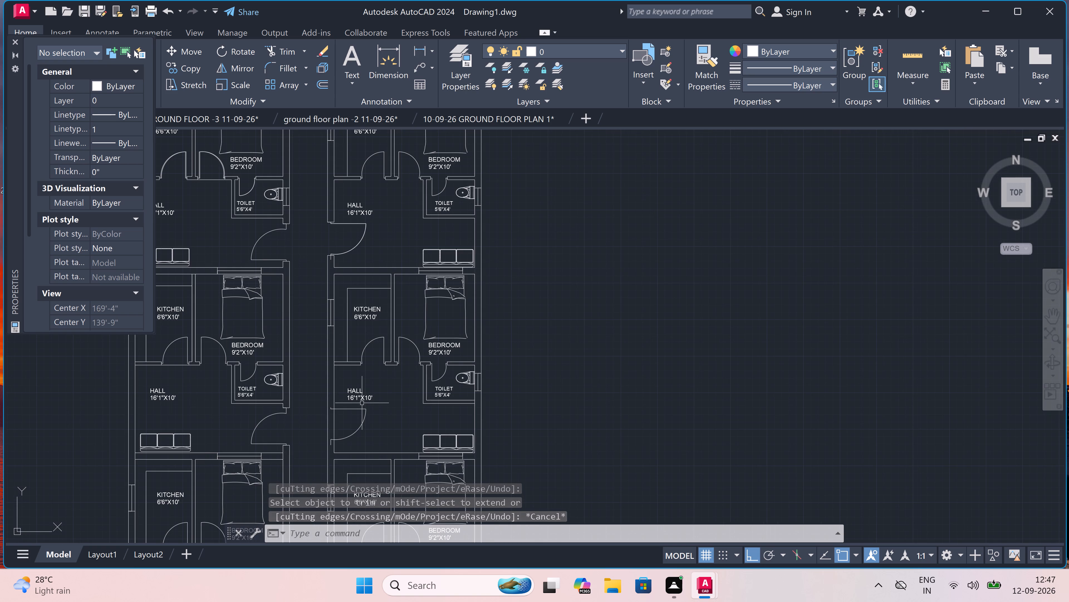
scroll(298, 458, "up", 3)
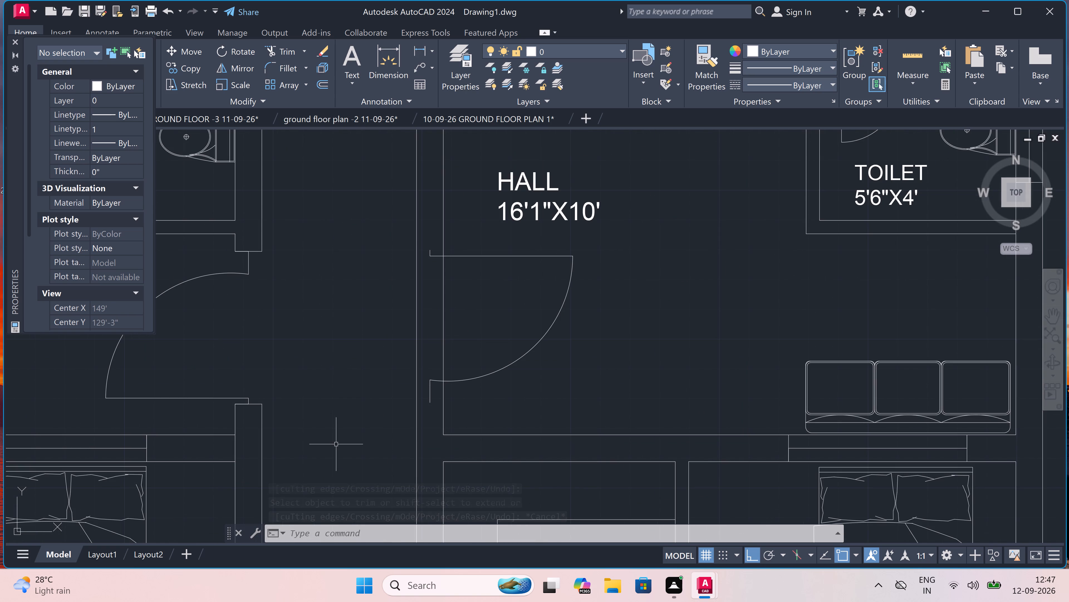
key("l")
key("space")
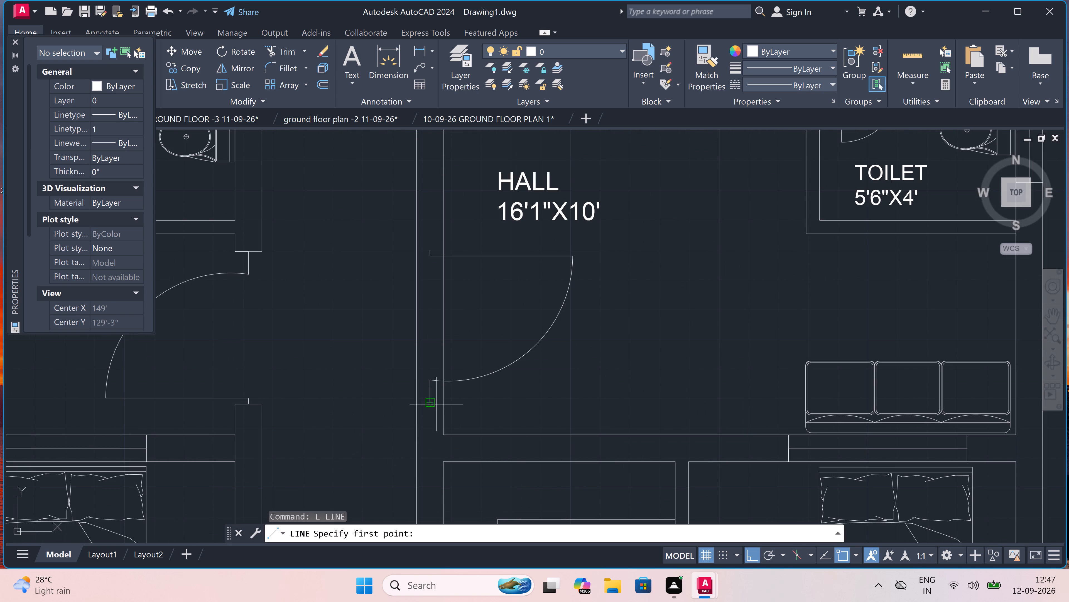
scroll(436, 404, "up", 3)
left_click(405, 395)
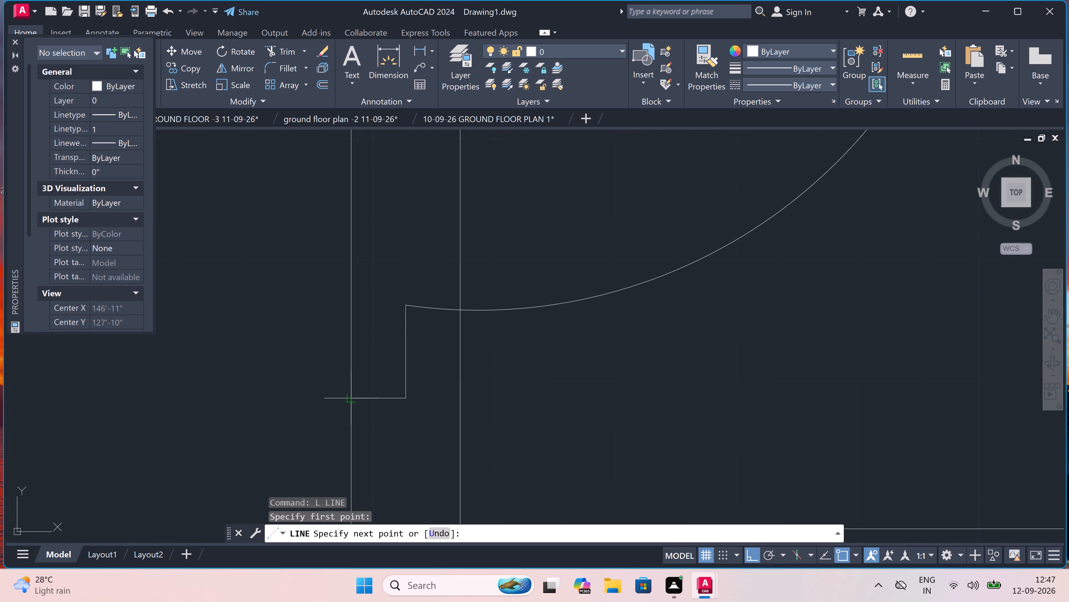
double_click(354, 397)
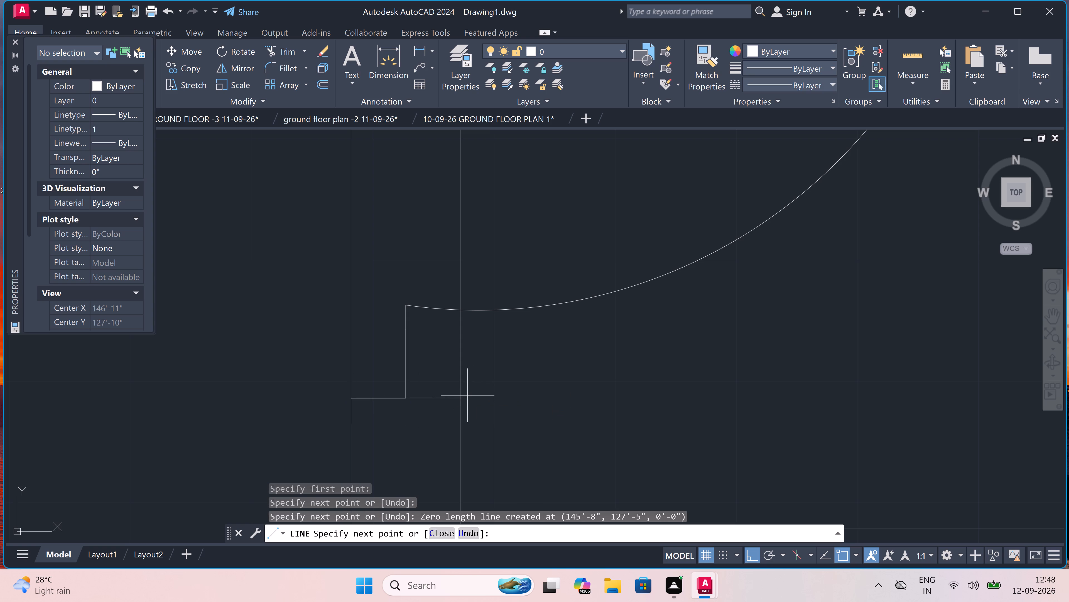
double_click(465, 396)
key("Escape")
Draw a matching jamb line across the corridor wall thickness at the hinge side of the hall entrance door.
scroll(465, 396, "down", 4)
scroll(453, 307, "up", 4)
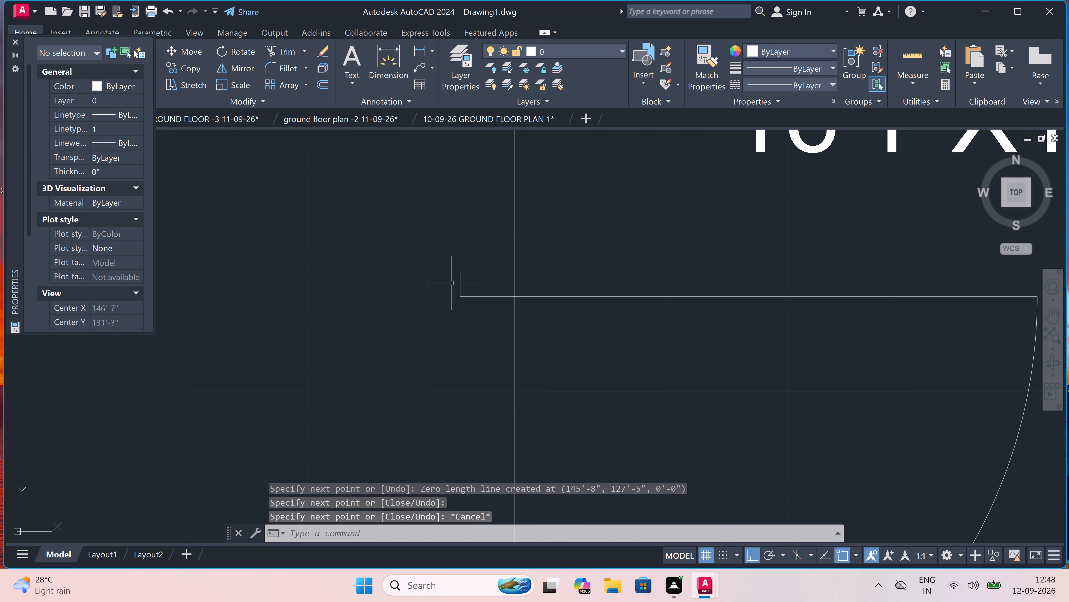
key("space")
left_click(458, 271)
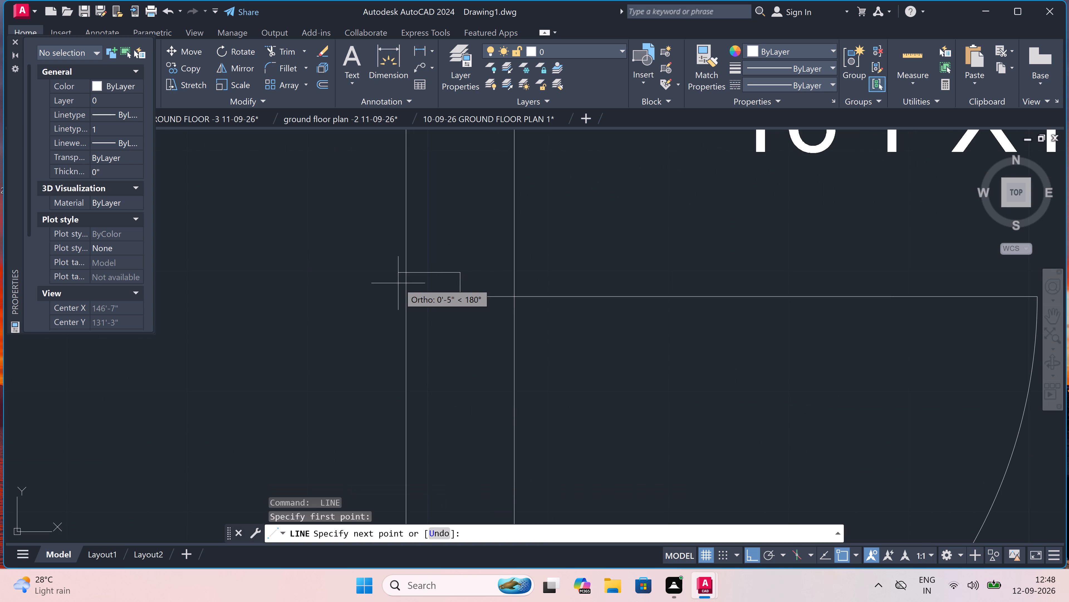
left_click(403, 276)
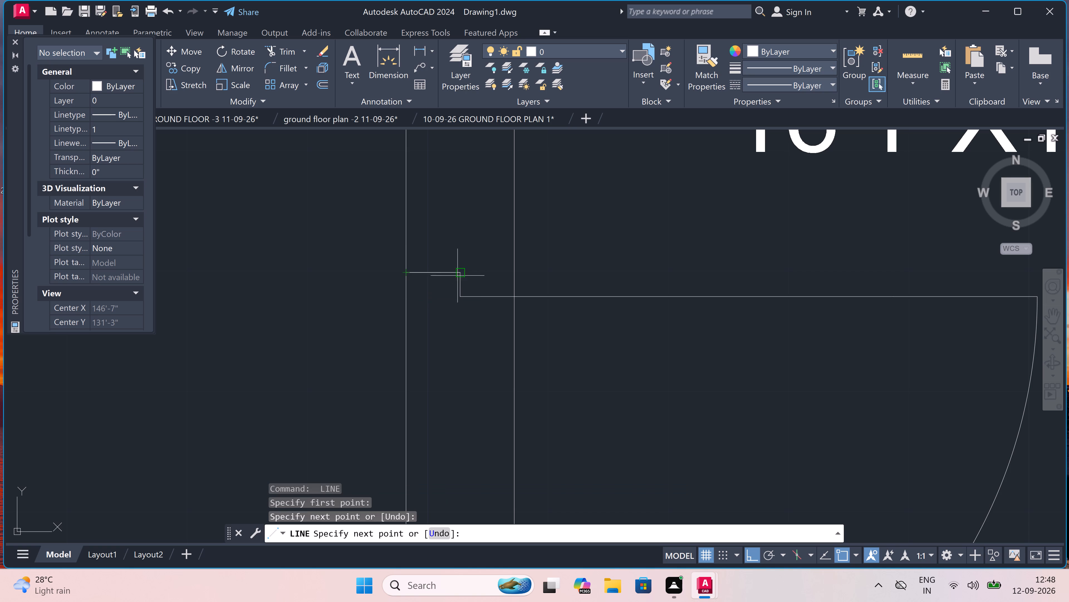
left_click(515, 273)
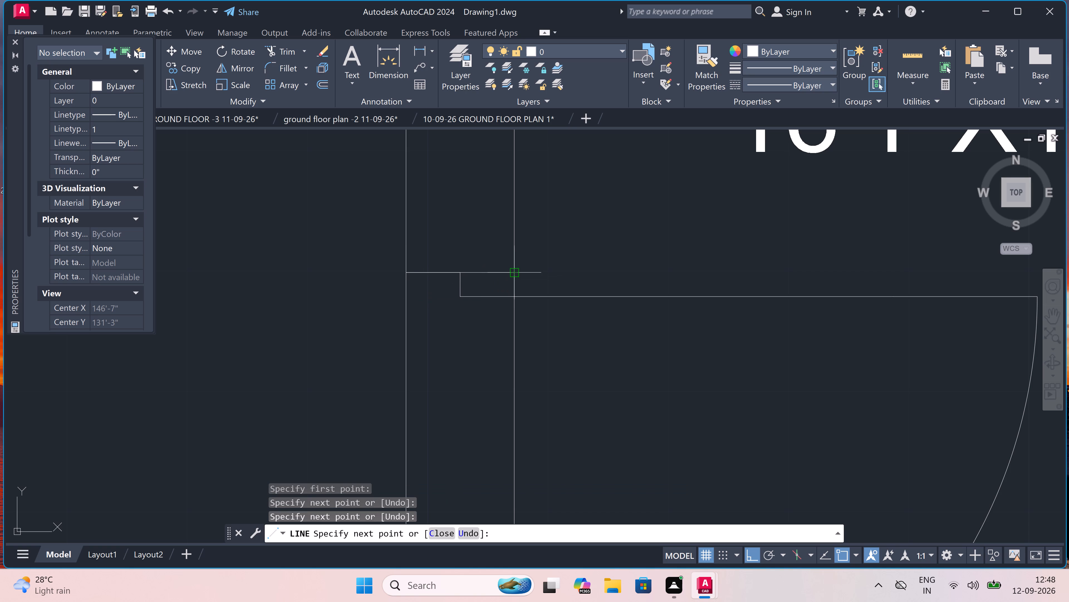
key("Escape")
Trim both corridor wall lines between the hall entrance door's two jamb lines to open the doorway.
key("t")
key("r")
key("space")
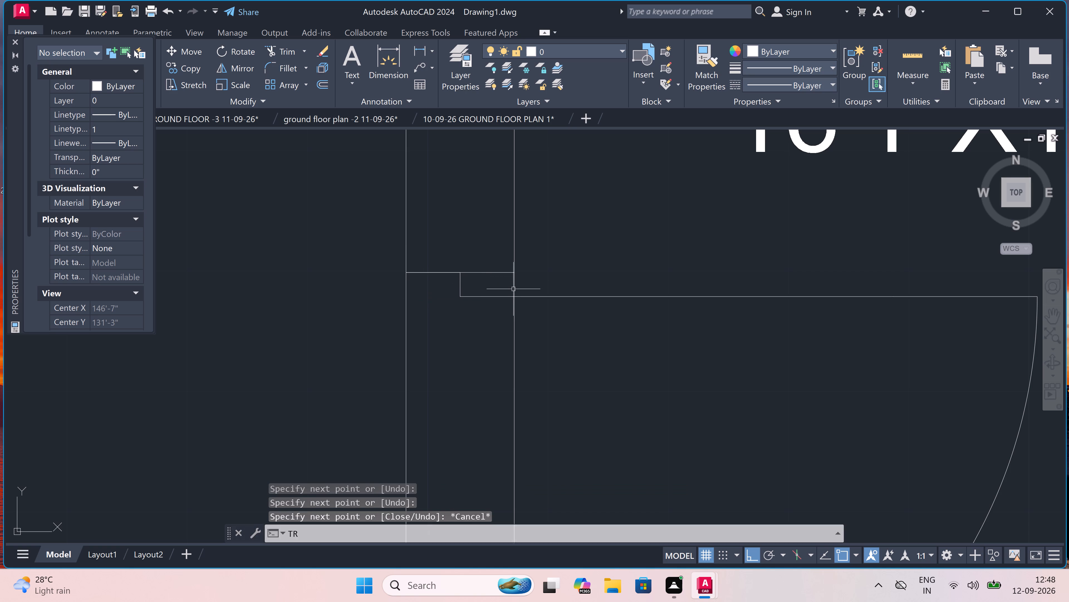
left_click(515, 291)
scroll(515, 291, "down", 3)
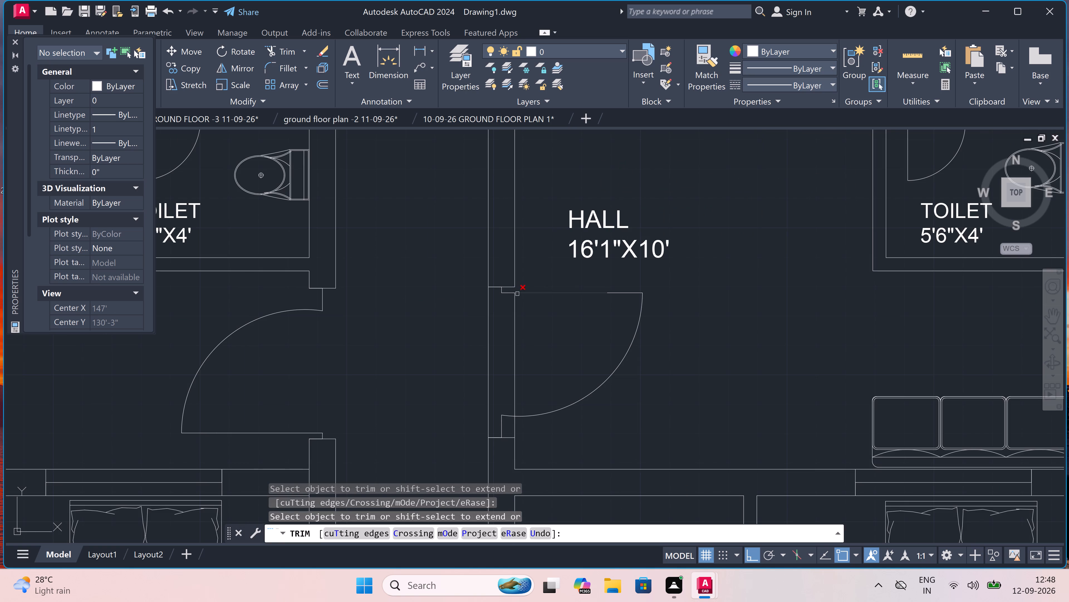
scroll(510, 434, "up", 2)
left_click_drag(511, 426, 520, 426)
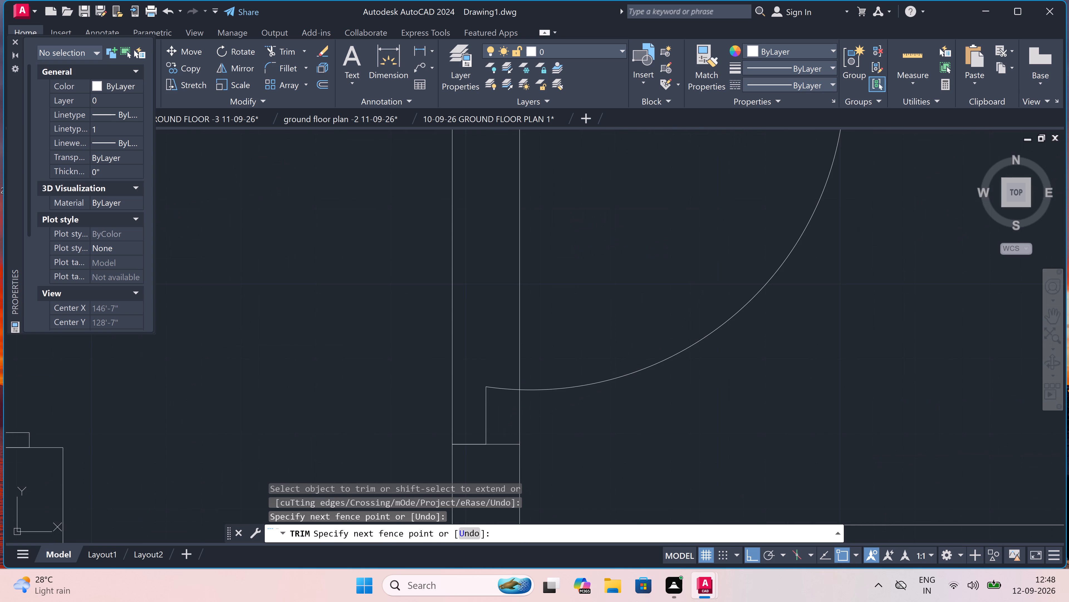
left_click(585, 419)
left_click_drag(576, 283, 567, 285)
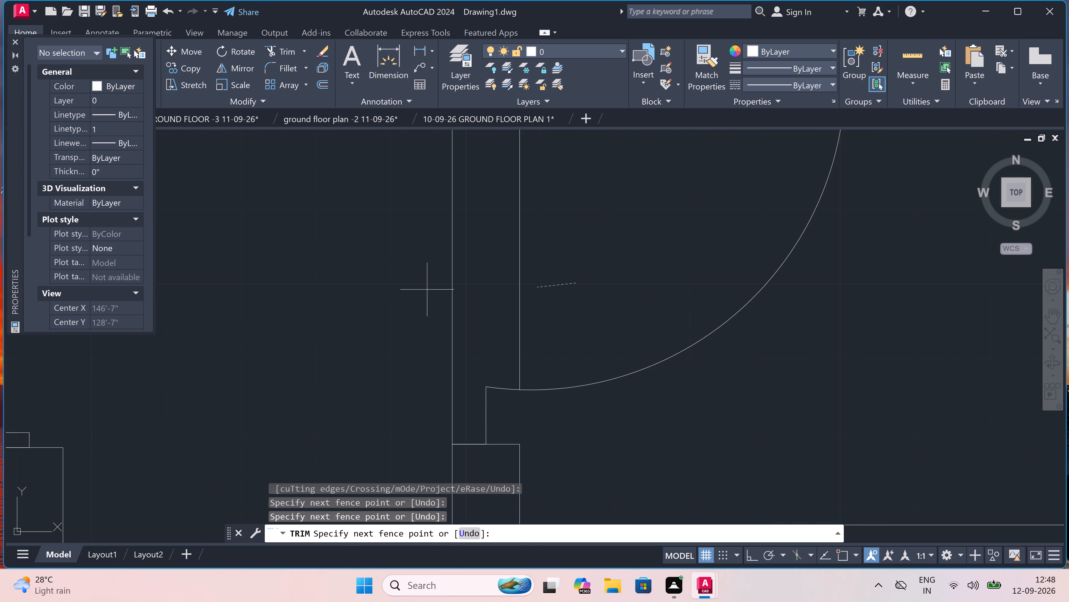
scroll(366, 298, "down", 2)
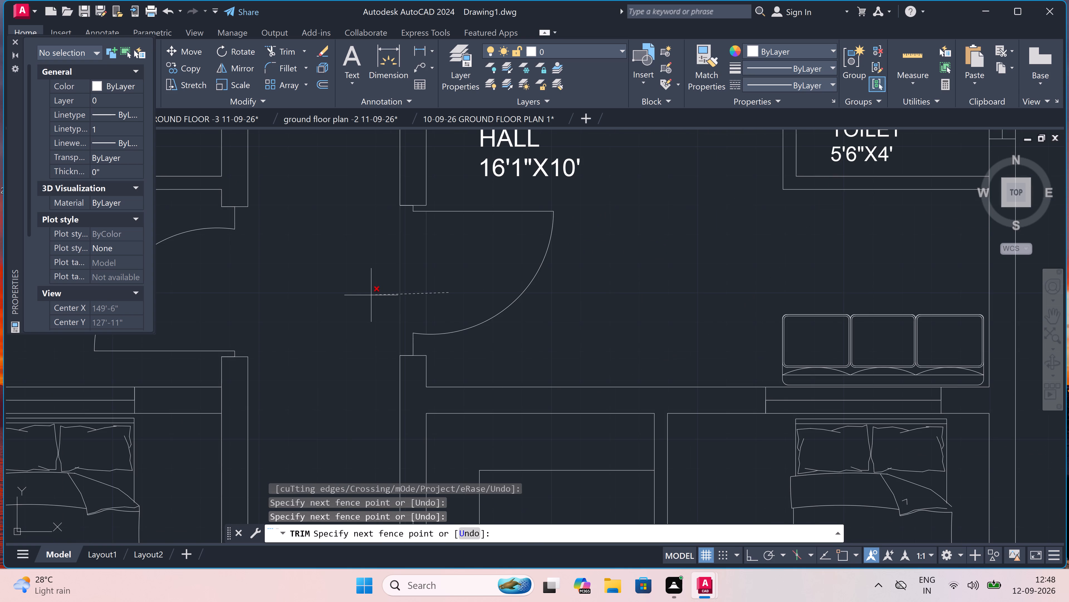
left_click(405, 277)
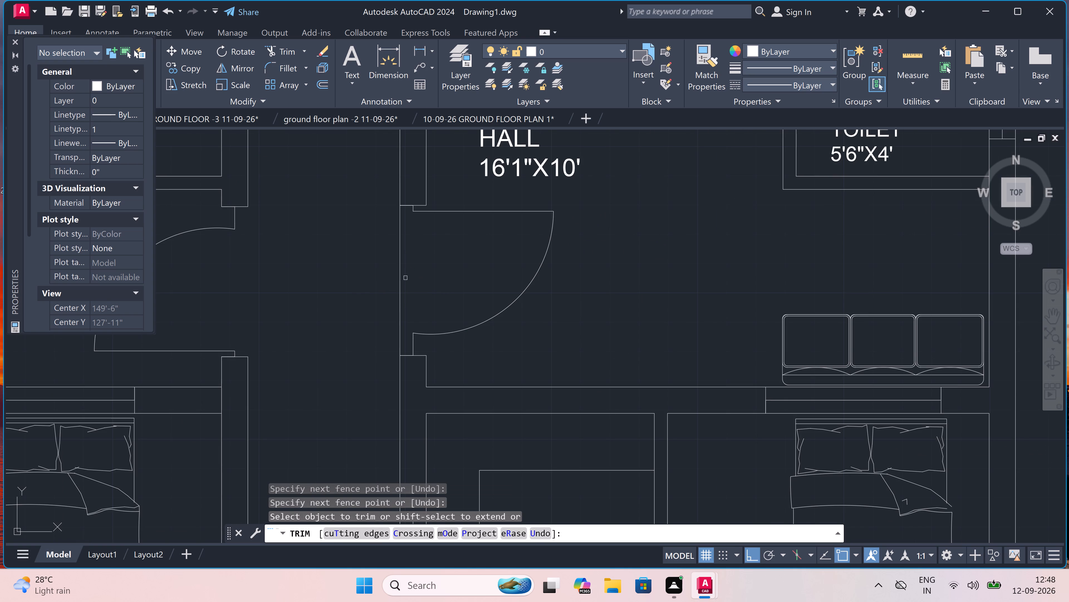
left_click(401, 276)
key("Escape")
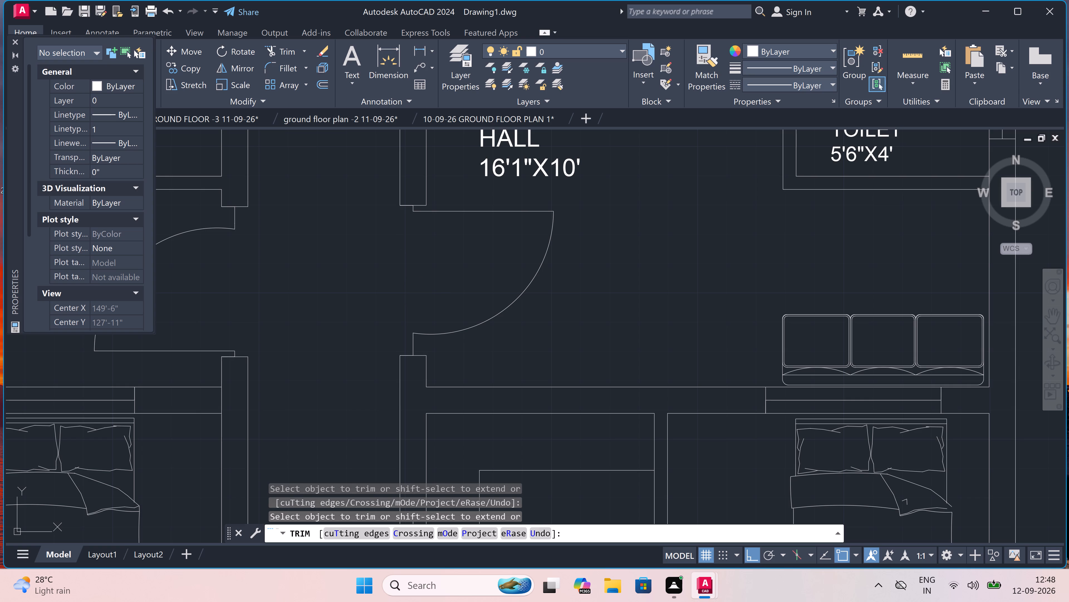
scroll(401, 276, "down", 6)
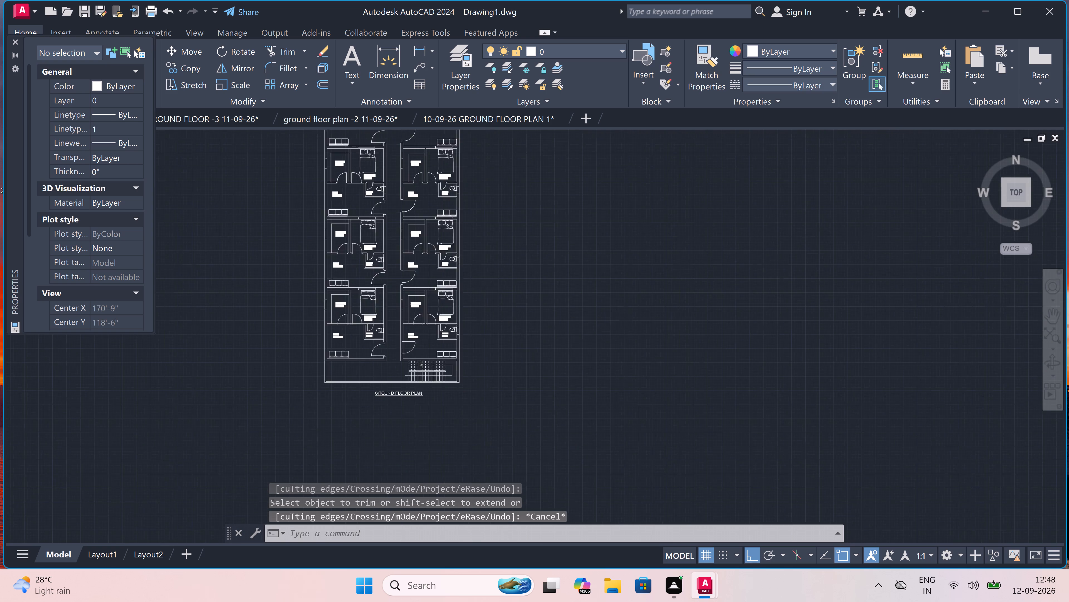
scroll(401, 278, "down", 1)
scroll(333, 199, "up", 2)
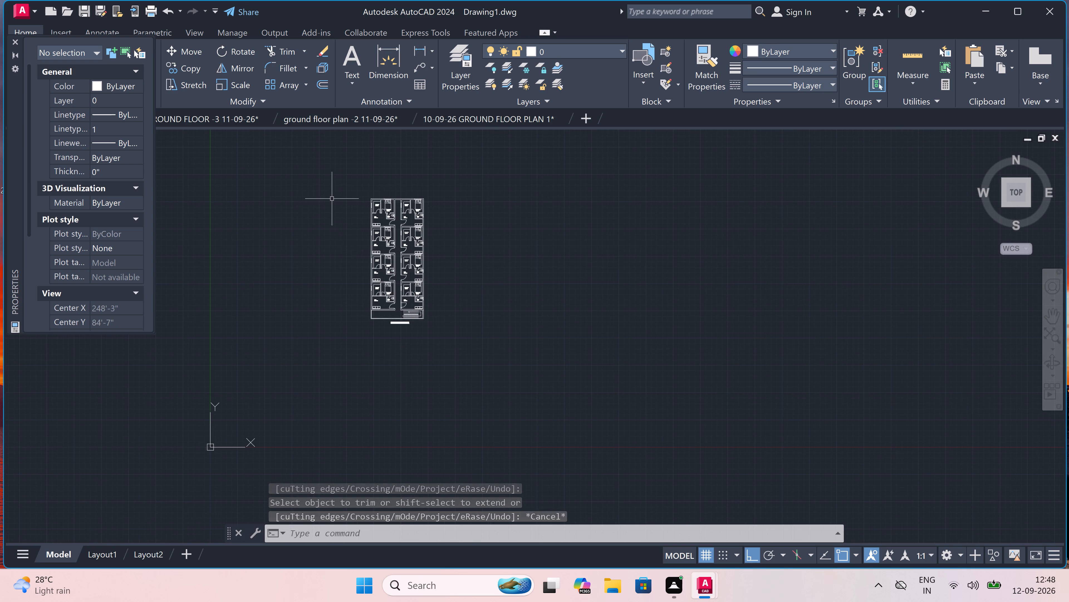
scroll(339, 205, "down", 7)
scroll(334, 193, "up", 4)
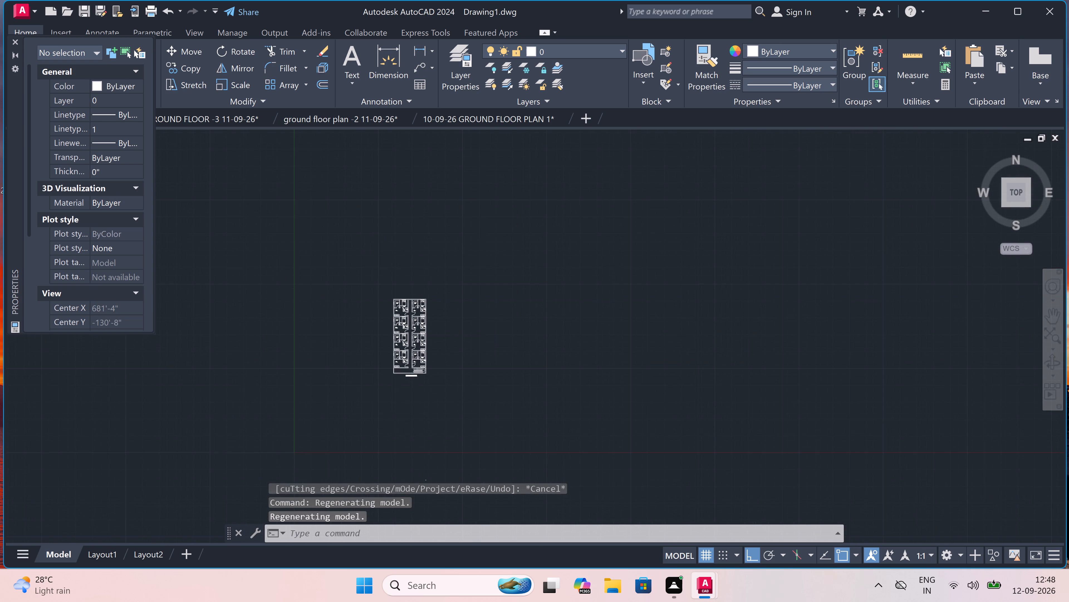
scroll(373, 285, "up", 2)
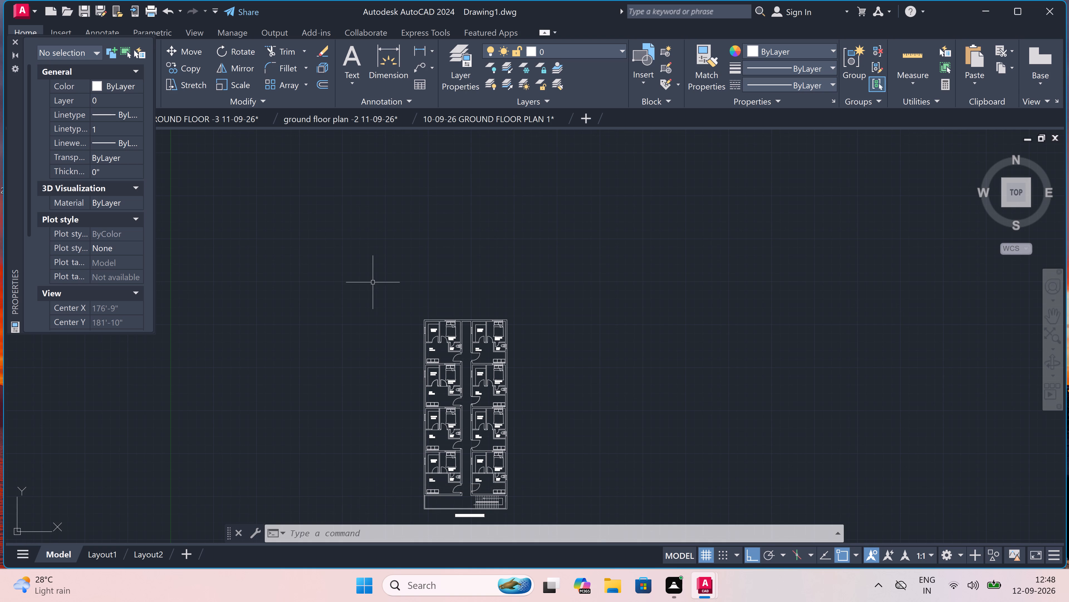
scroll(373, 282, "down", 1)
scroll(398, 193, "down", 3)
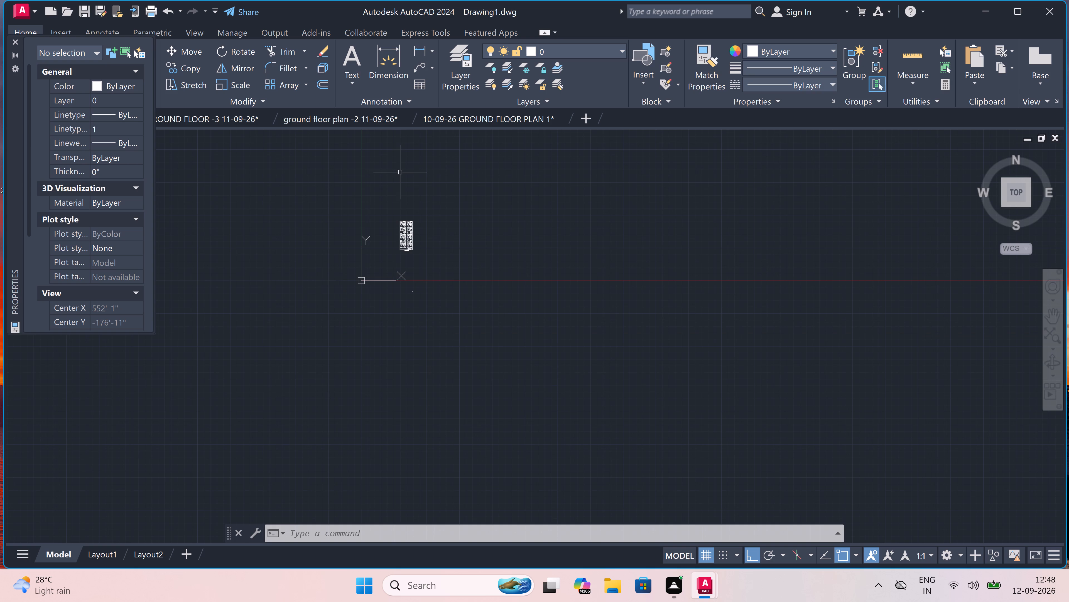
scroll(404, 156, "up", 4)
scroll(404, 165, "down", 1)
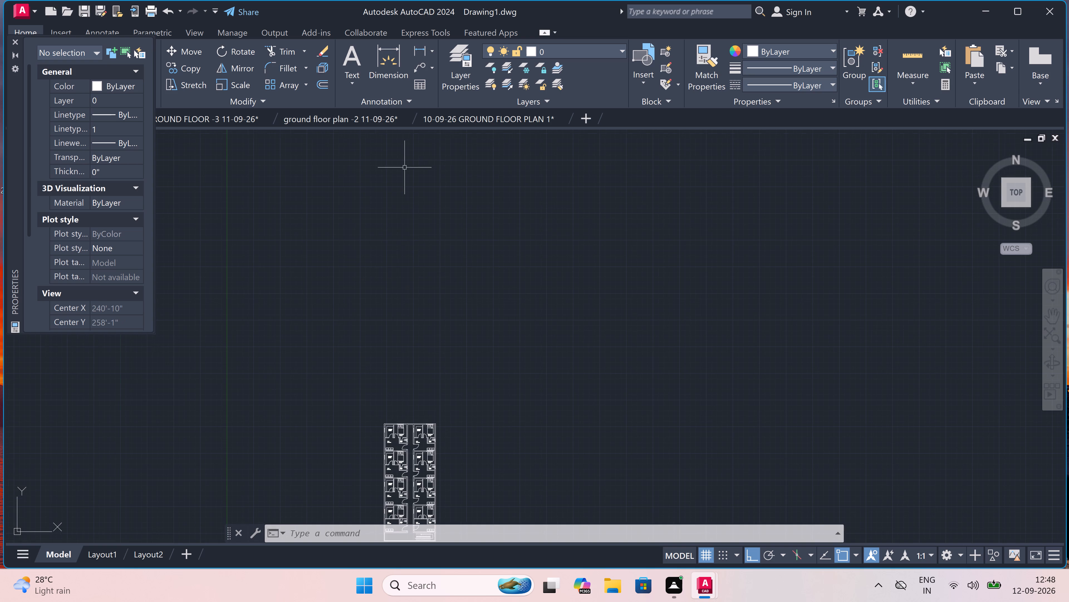
Add a linear dimension across the floor plan's overall outer width, just above the top exterior wall.
scroll(391, 460, "up", 3)
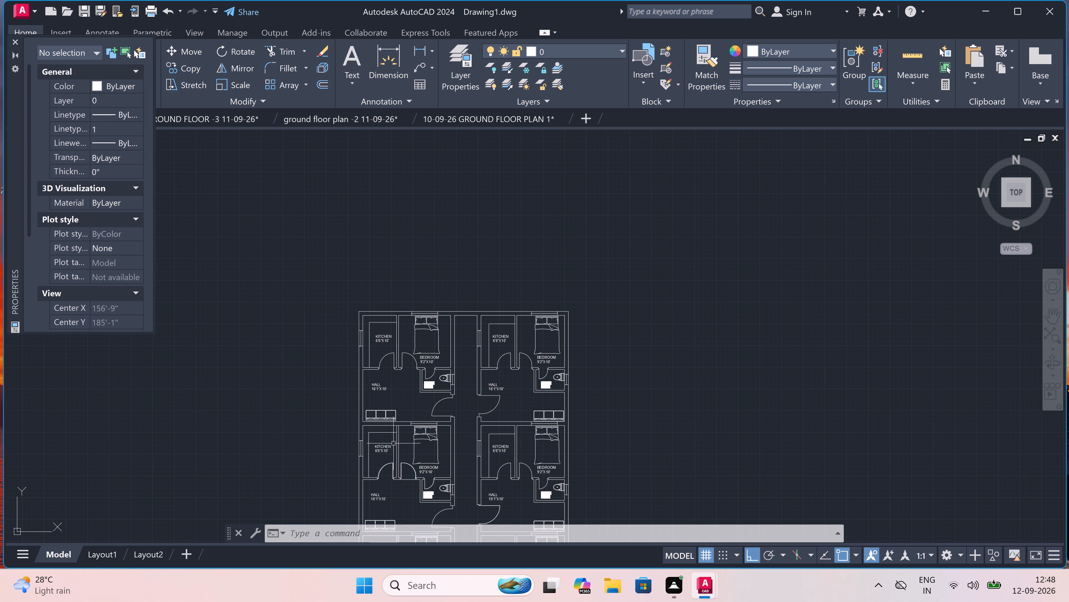
left_click(429, 50)
left_click(458, 70)
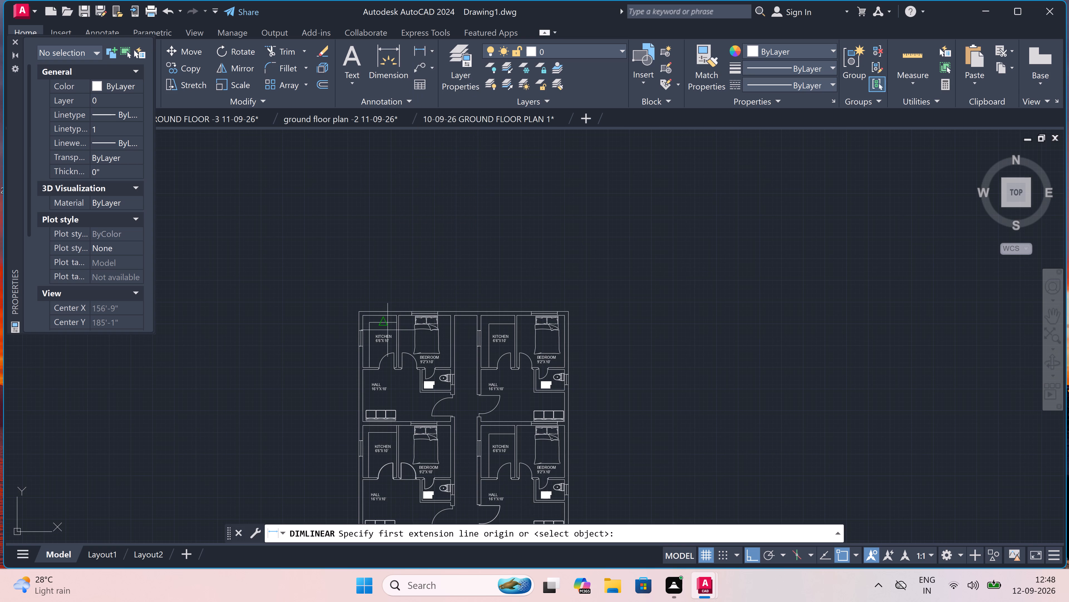
scroll(356, 326, "up", 3)
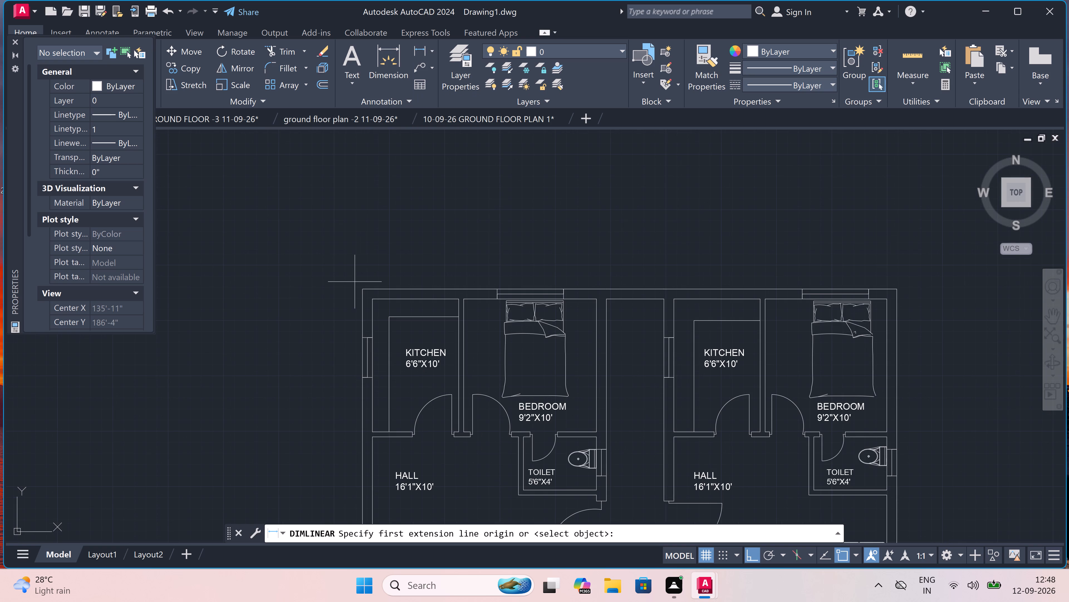
left_click(363, 286)
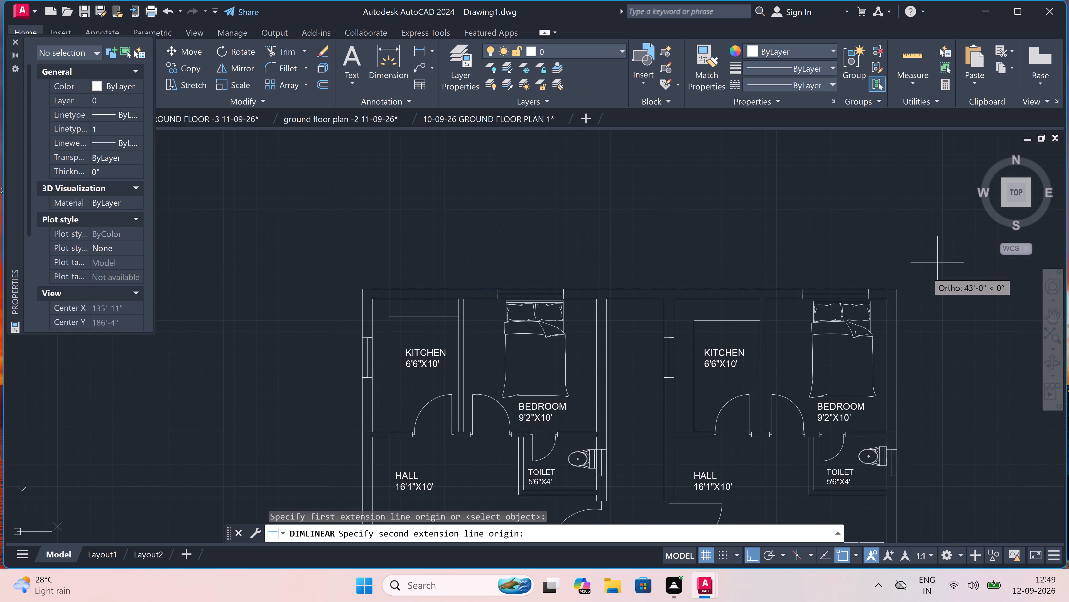
left_click(898, 289)
left_click_drag(898, 282, 898, 280)
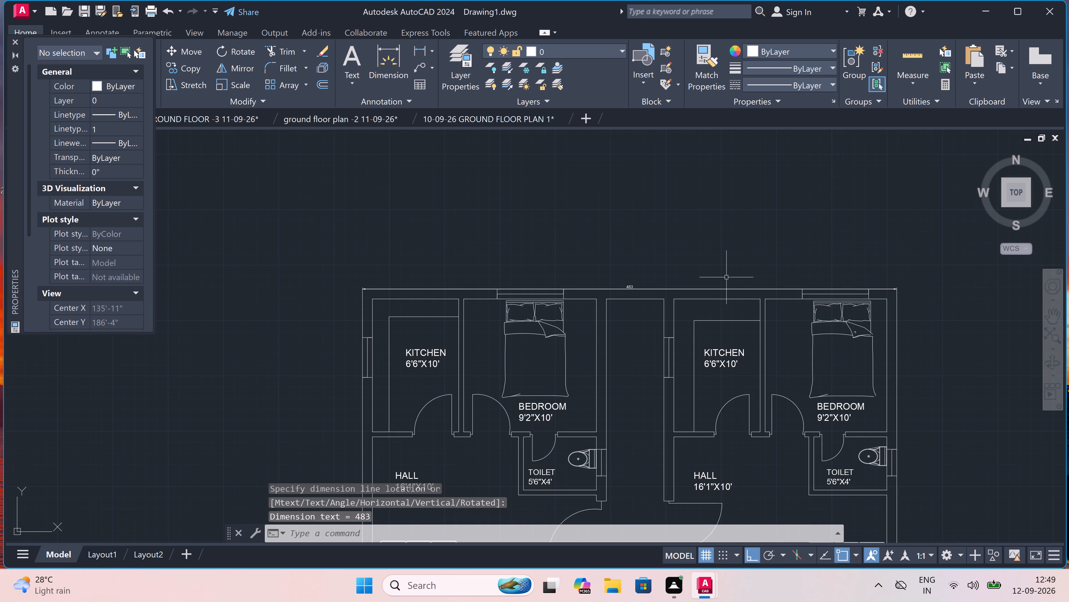
Stretch the overall width dimension line farther up, clear of the plan's top exterior wall.
scroll(707, 278, "up", 3)
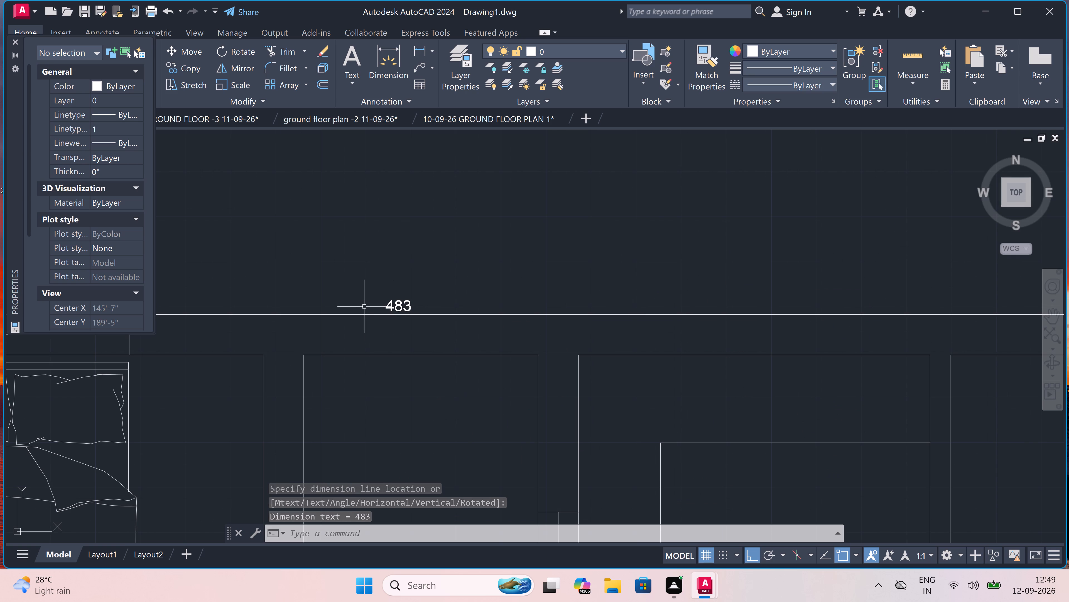
left_click(391, 302)
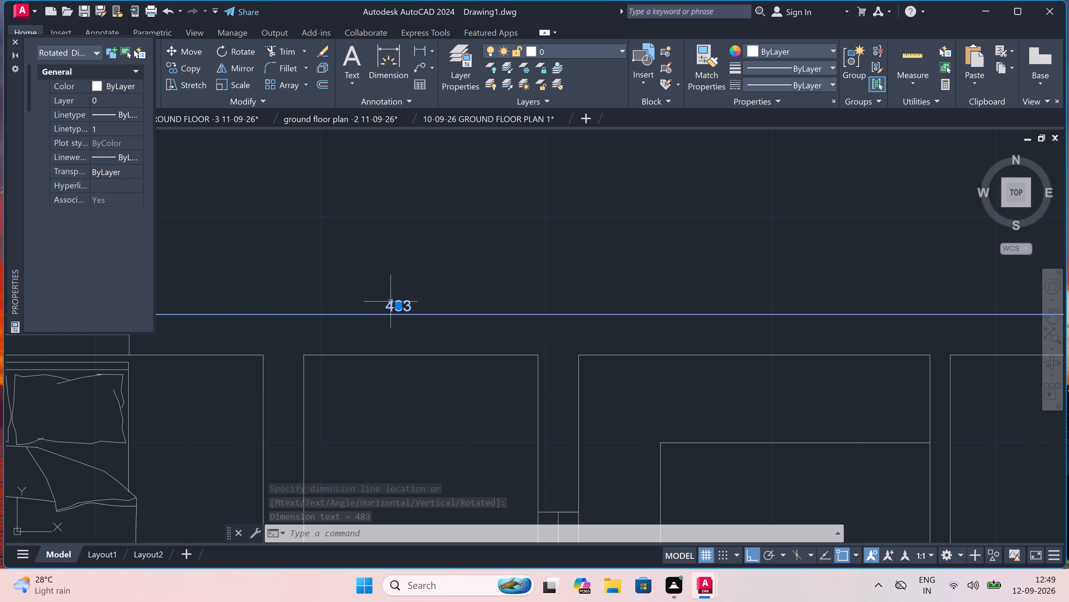
left_click(400, 307)
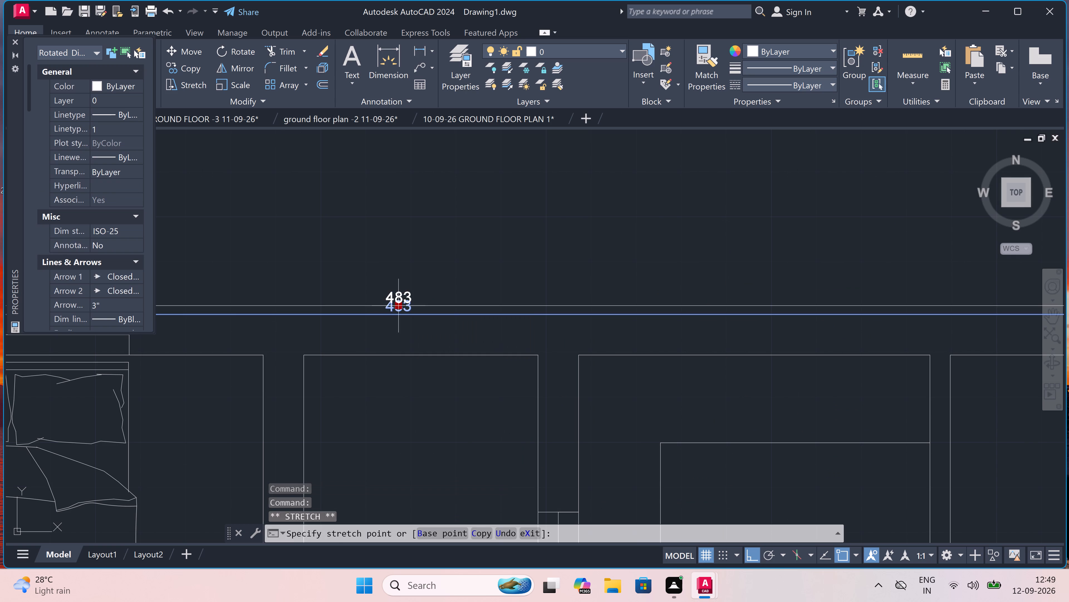
scroll(399, 245, "down", 4)
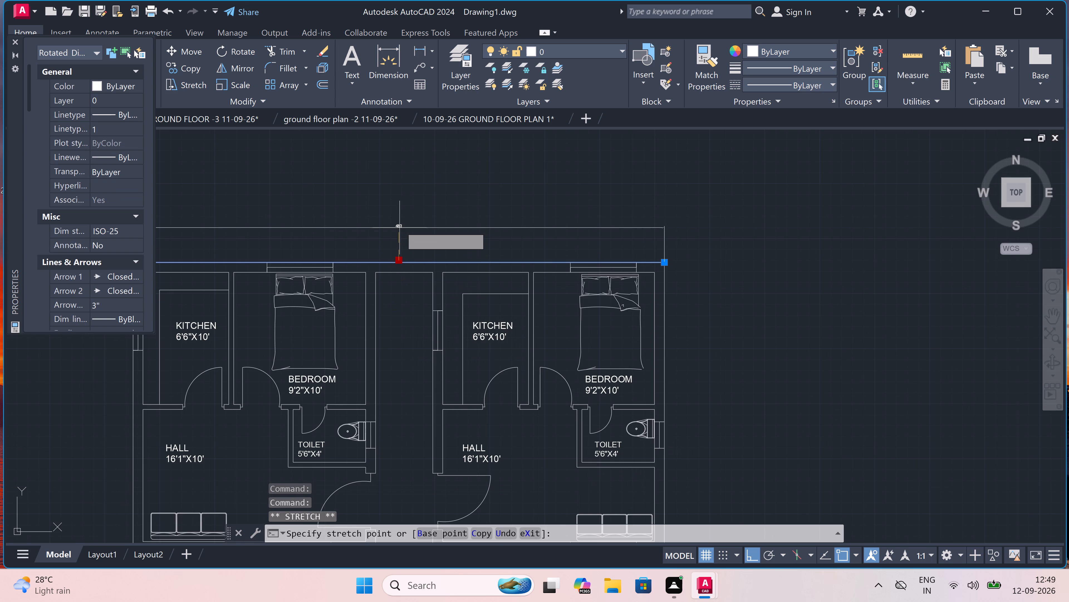
left_click(401, 217)
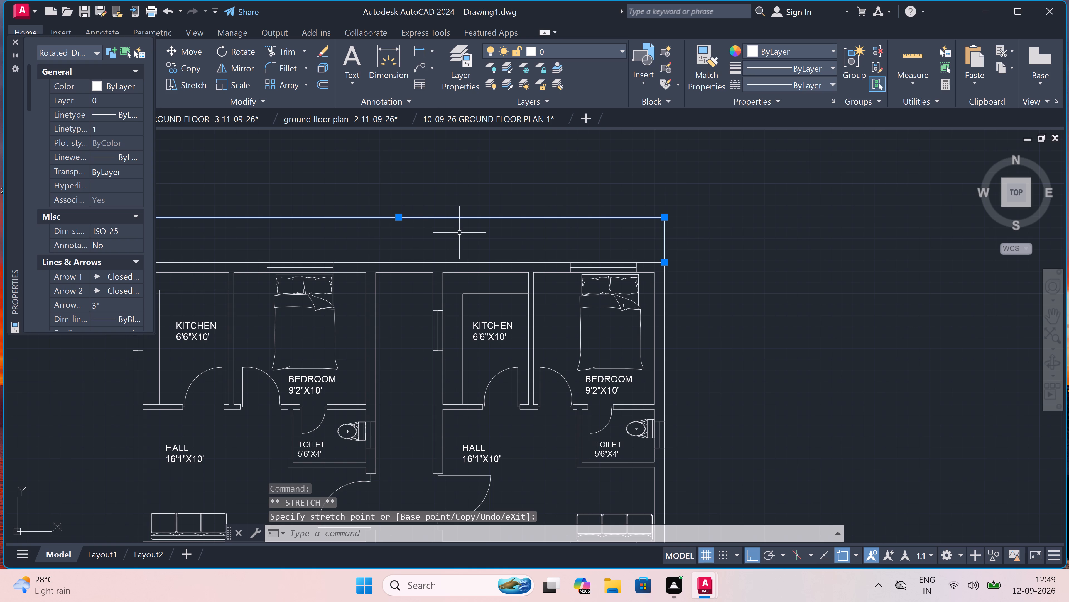
scroll(459, 233, "down", 2)
key("Escape")
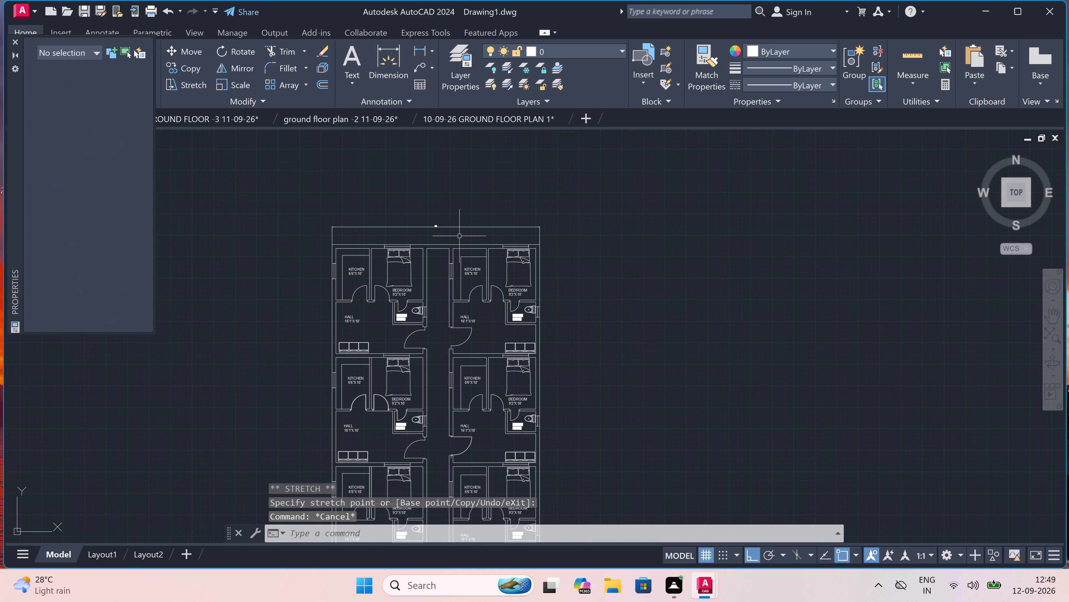
Open the overall width dimension's text for editing.
scroll(440, 224, "up", 5)
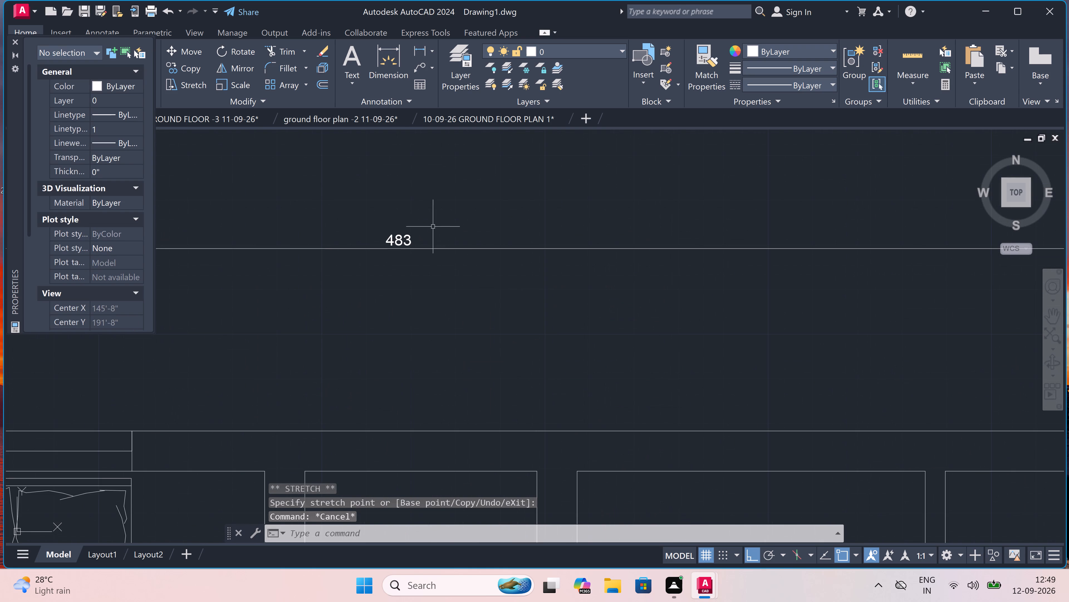
triple_click(396, 239)
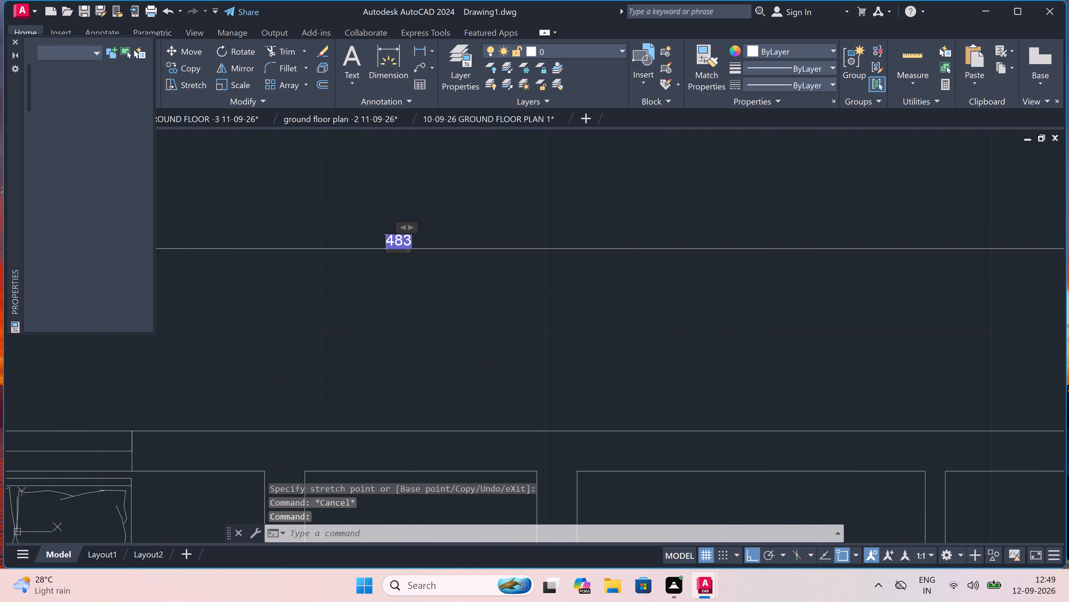
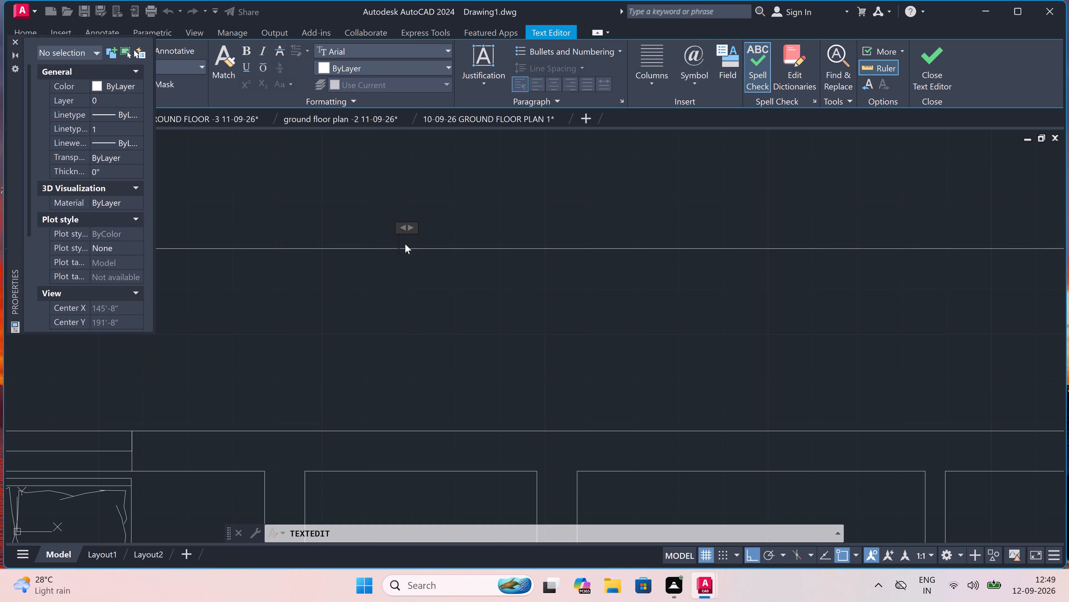
Set the overall width dimension's text to 39'6".
type("39'")
type("6\"")
left_click(416, 325)
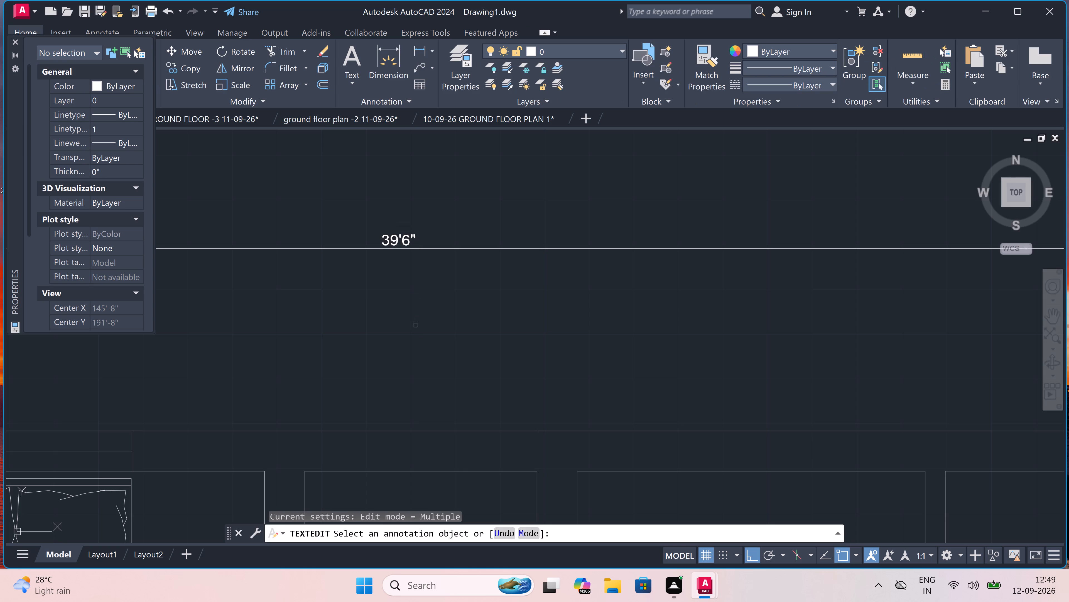
key("Escape")
Add a vertical linear dimension between the plan's top-right and bottom-right outer corners, placed just outside the right exterior wall.
scroll(422, 287, "down", 8)
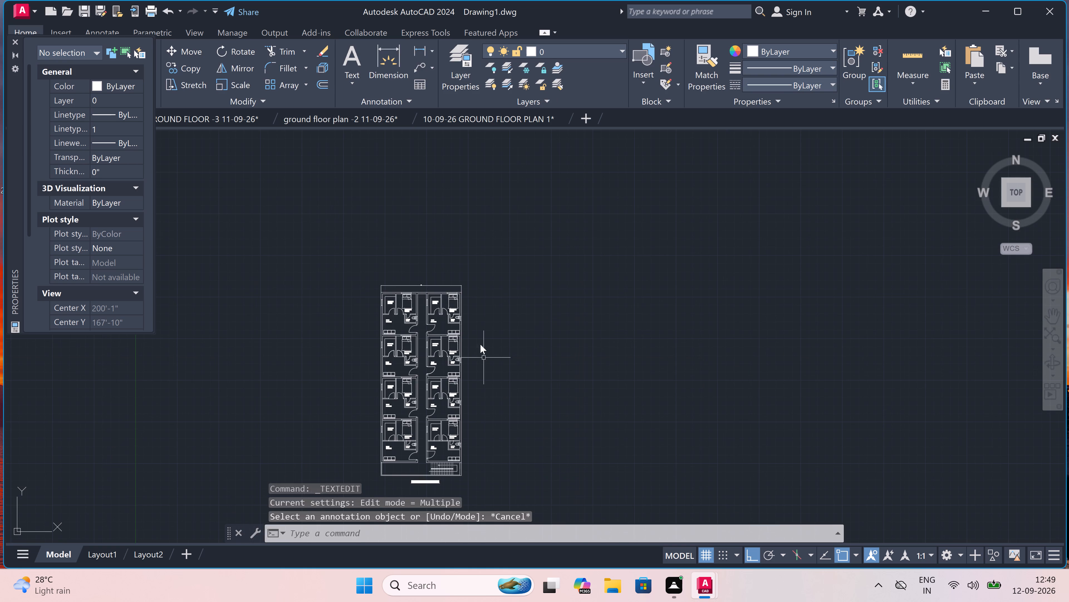
left_click(415, 45)
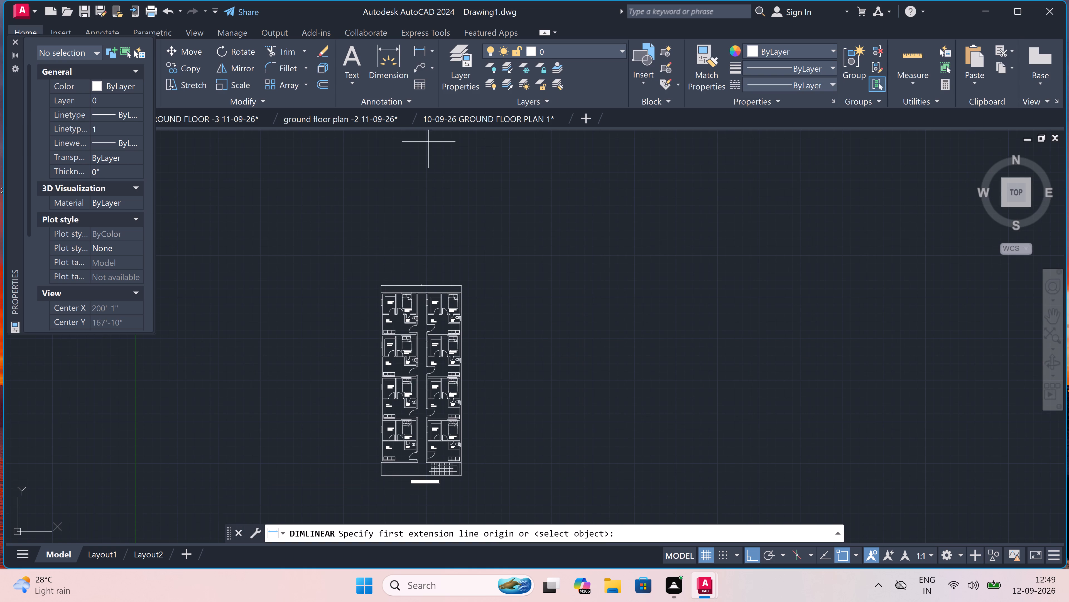
scroll(449, 285, "up", 2)
scroll(454, 285, "down", 3)
scroll(468, 308, "up", 2)
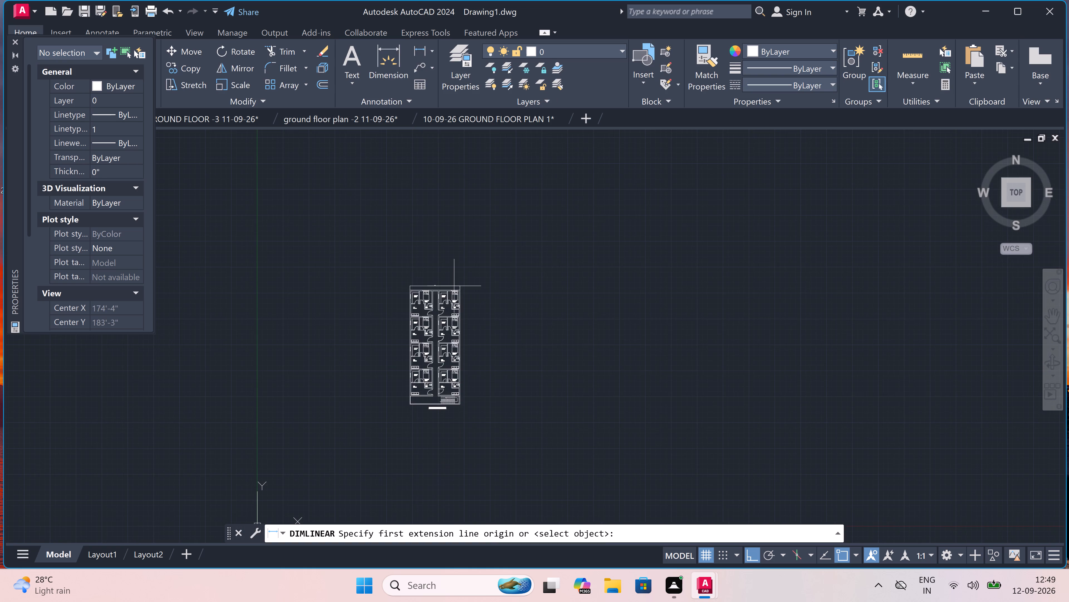
scroll(468, 308, "up", 1)
scroll(436, 235, "up", 2)
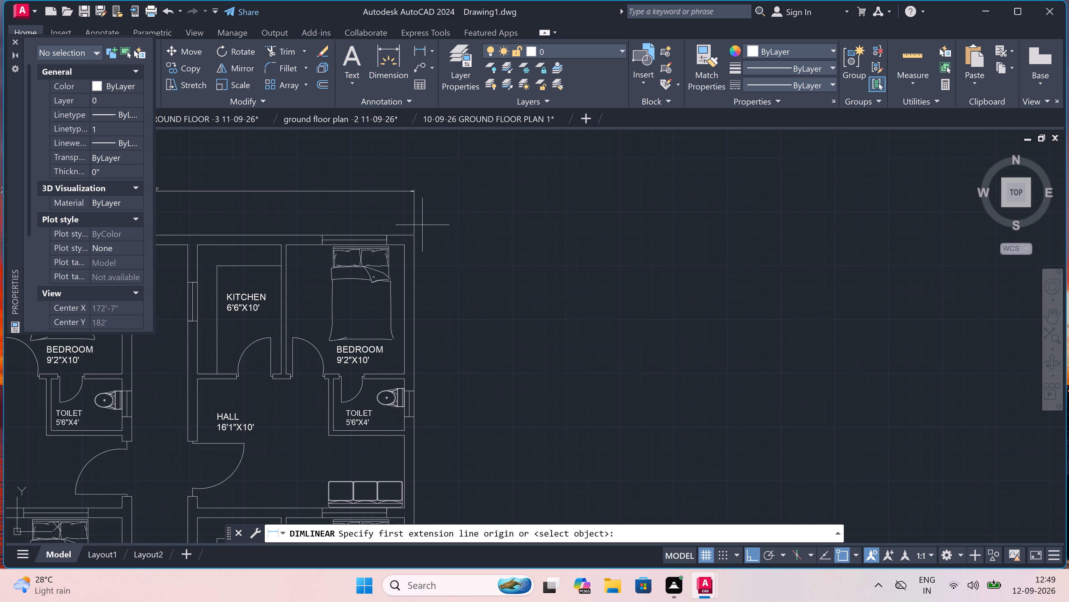
scroll(408, 237, "up", 3)
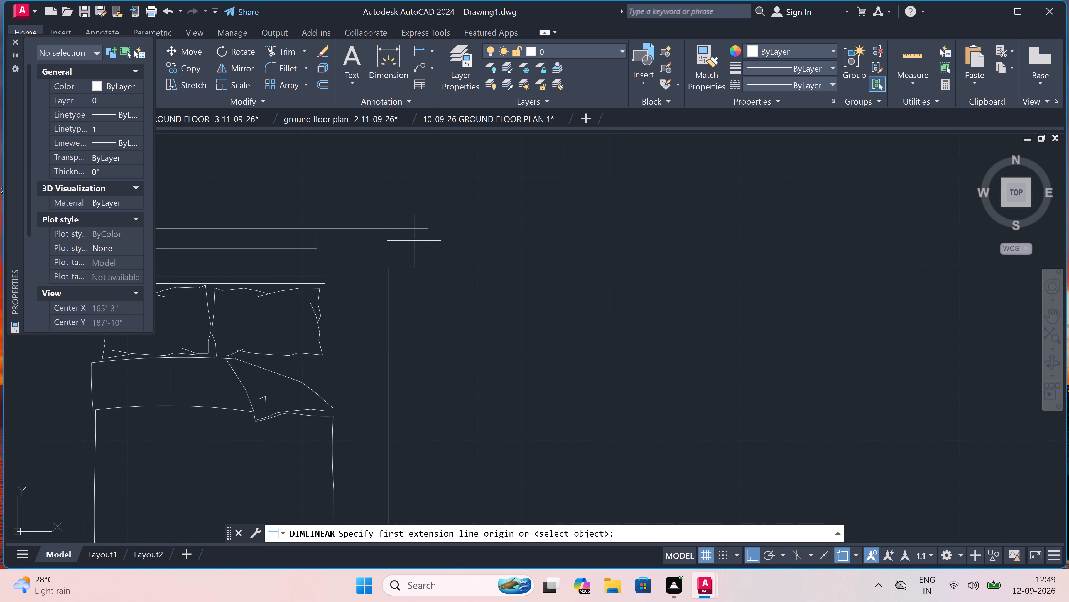
left_click_drag(428, 226, 443, 234)
scroll(528, 227, "down", 8)
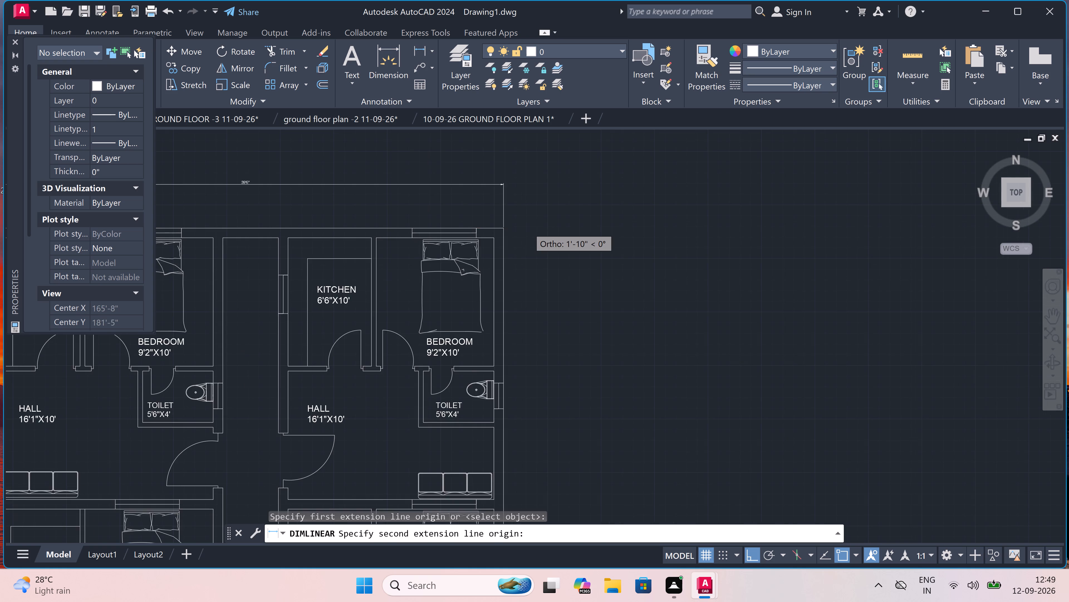
scroll(528, 228, "down", 3)
scroll(519, 312, "up", 3)
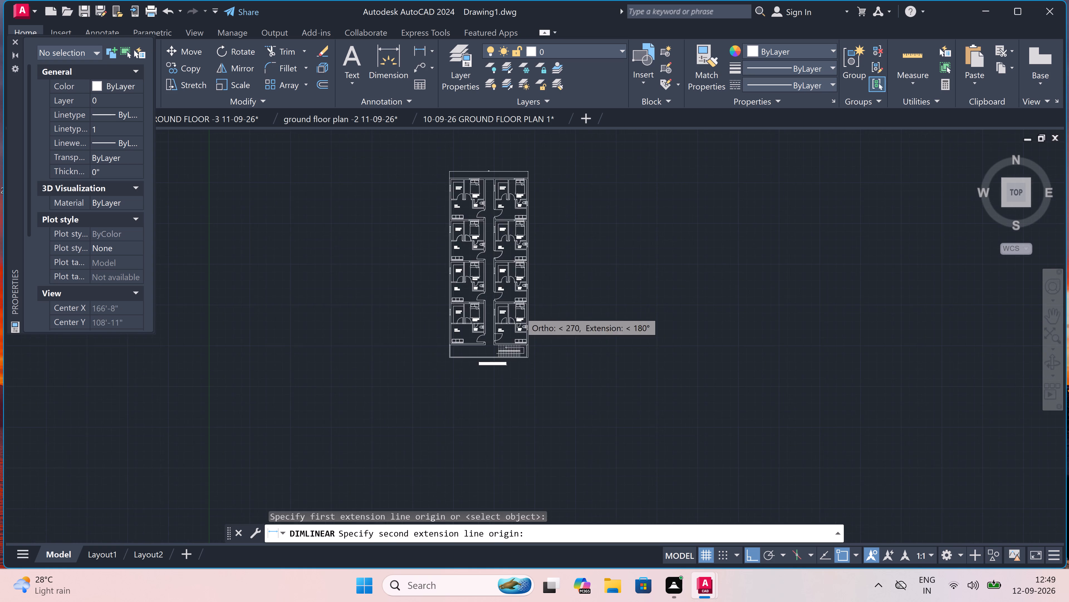
scroll(532, 416, "up", 3)
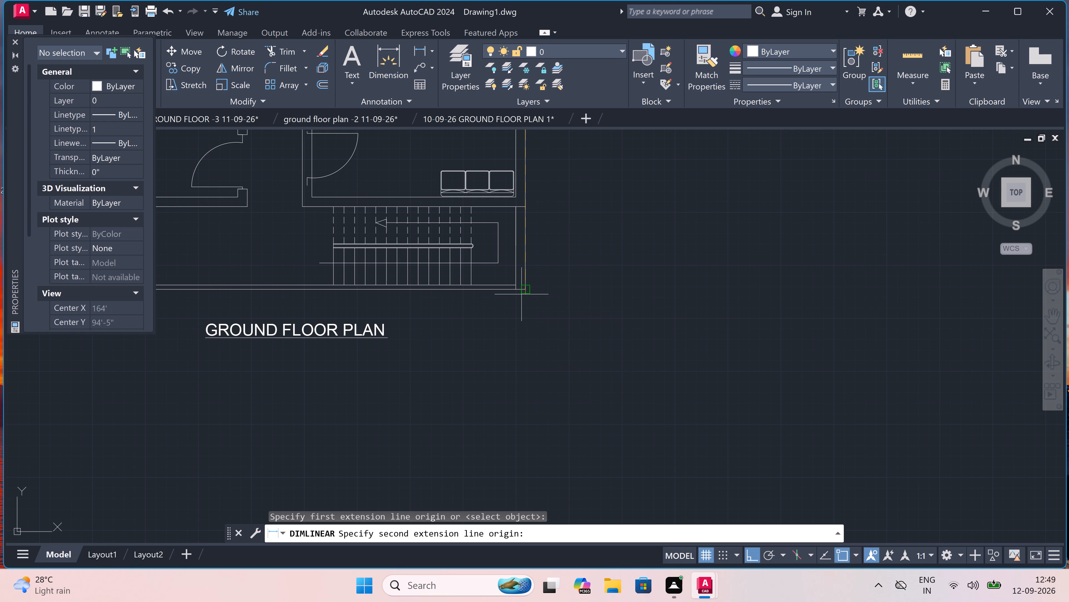
scroll(522, 293, "up", 2)
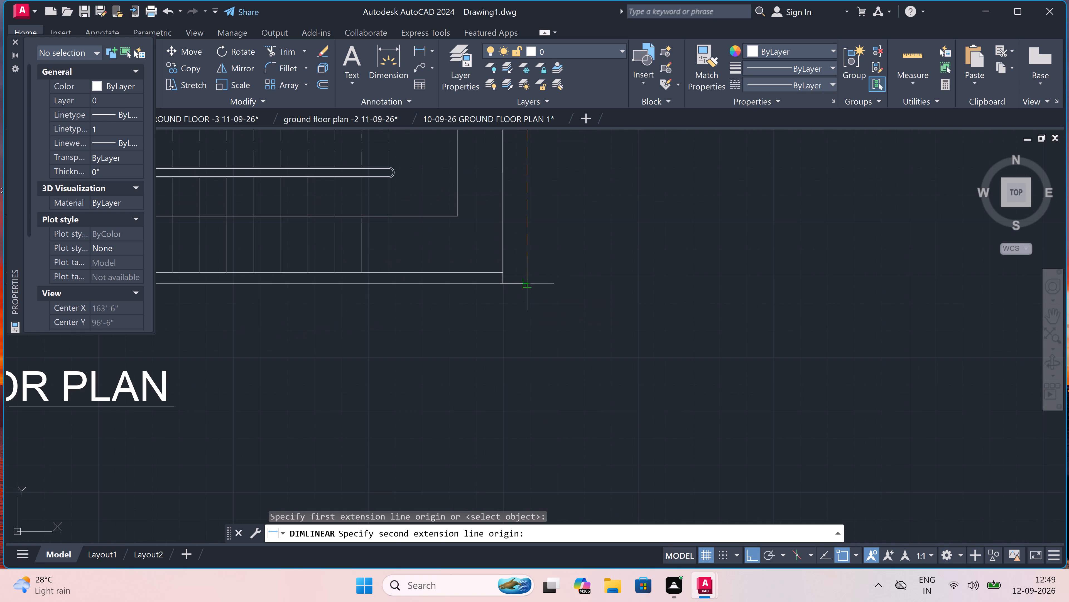
left_click(529, 281)
scroll(705, 282, "down", 2)
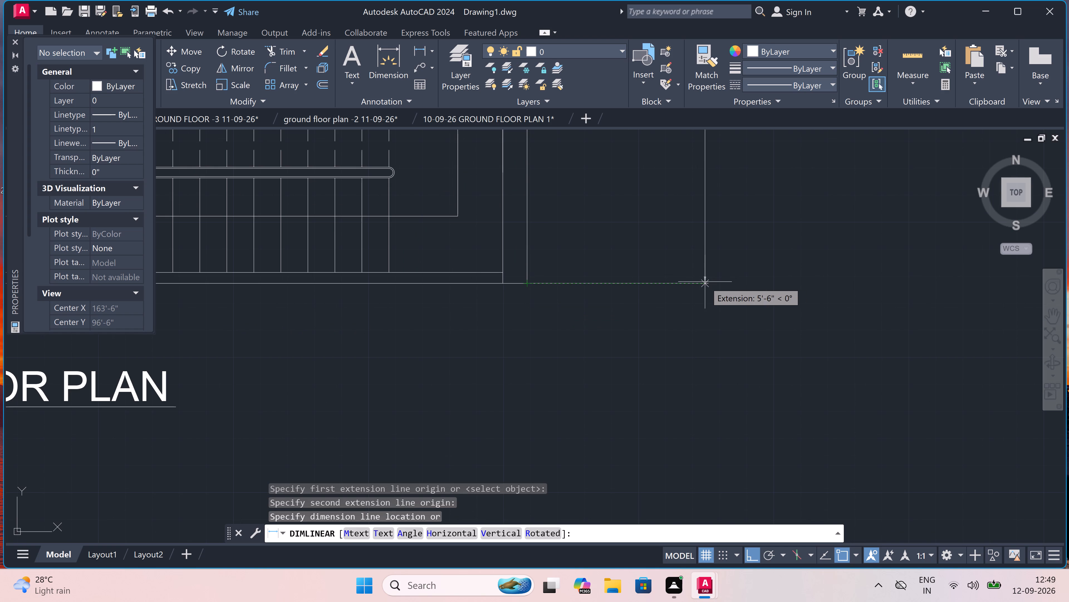
scroll(705, 282, "down", 2)
left_click(701, 281)
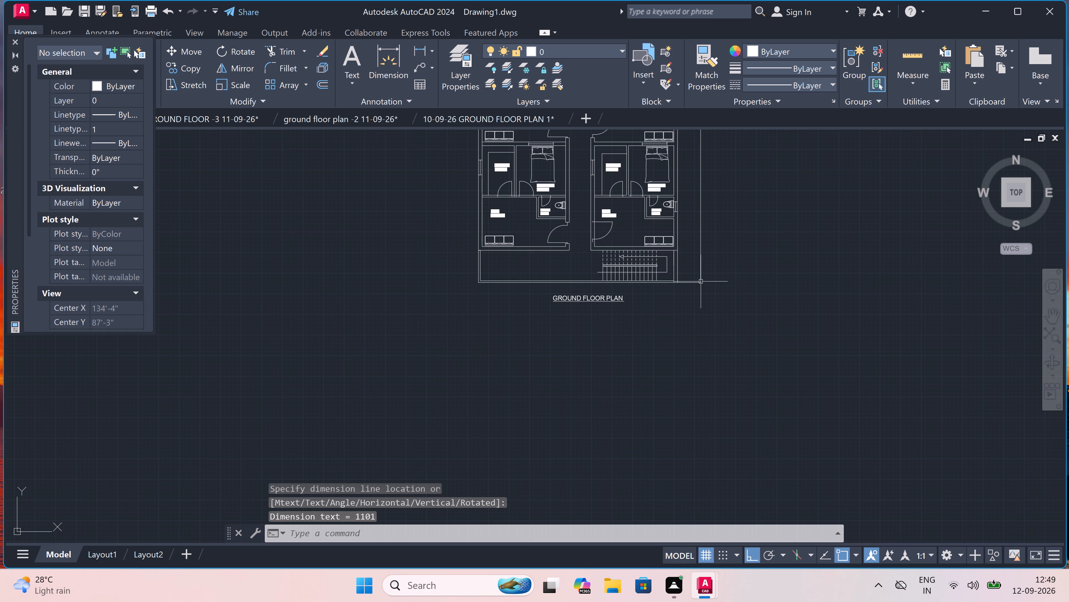
Set the text of the overall length dimension beside the right exterior wall to 92'9".
scroll(701, 283, "down", 7)
scroll(706, 251, "up", 5)
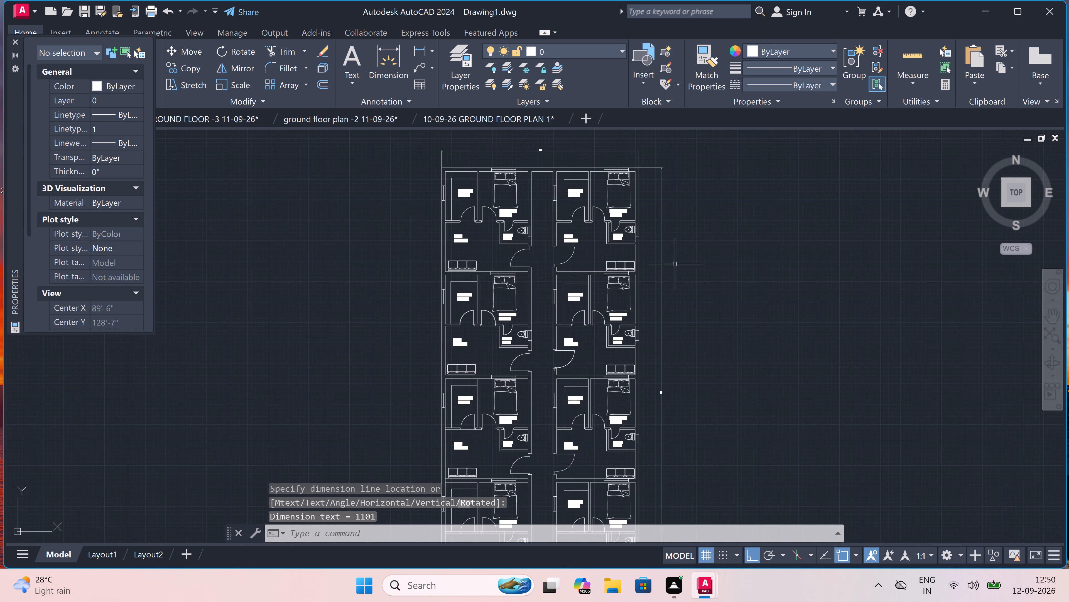
scroll(665, 398, "up", 4)
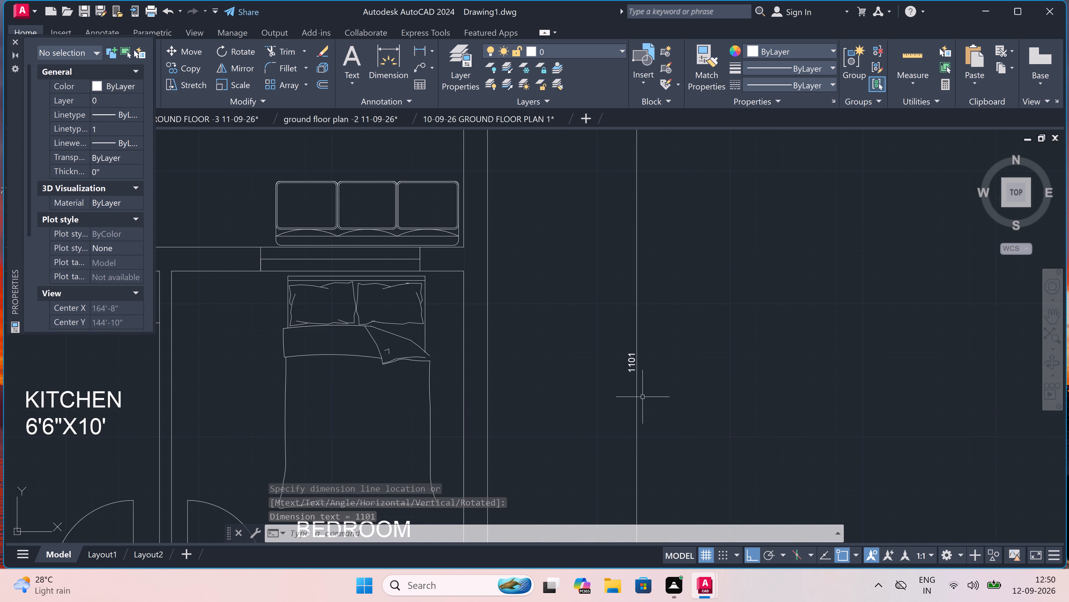
triple_click(633, 367)
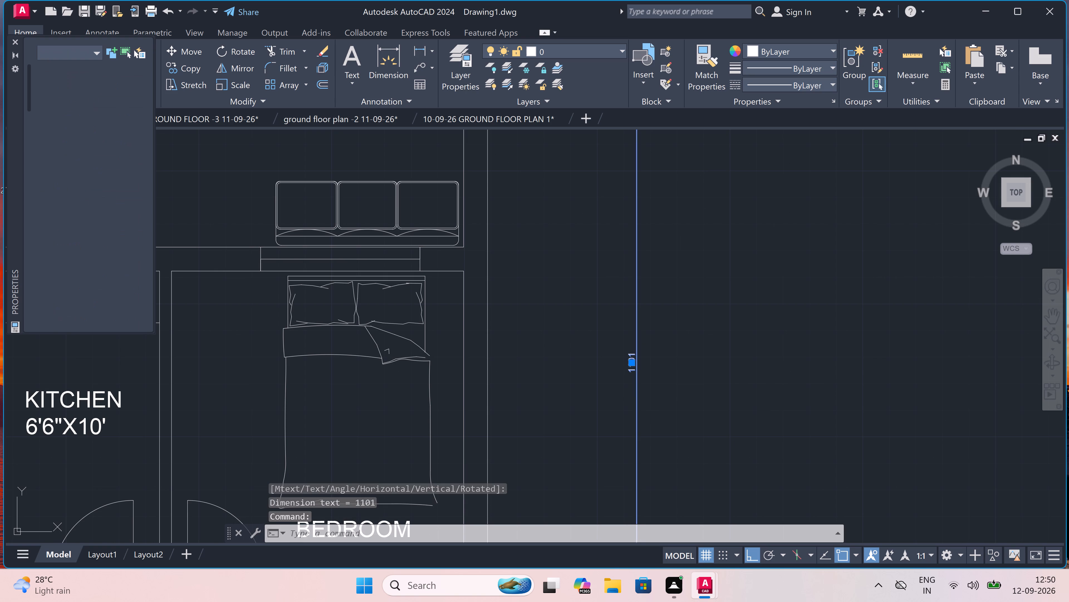
left_click(633, 367)
scroll(633, 367, "up", 3)
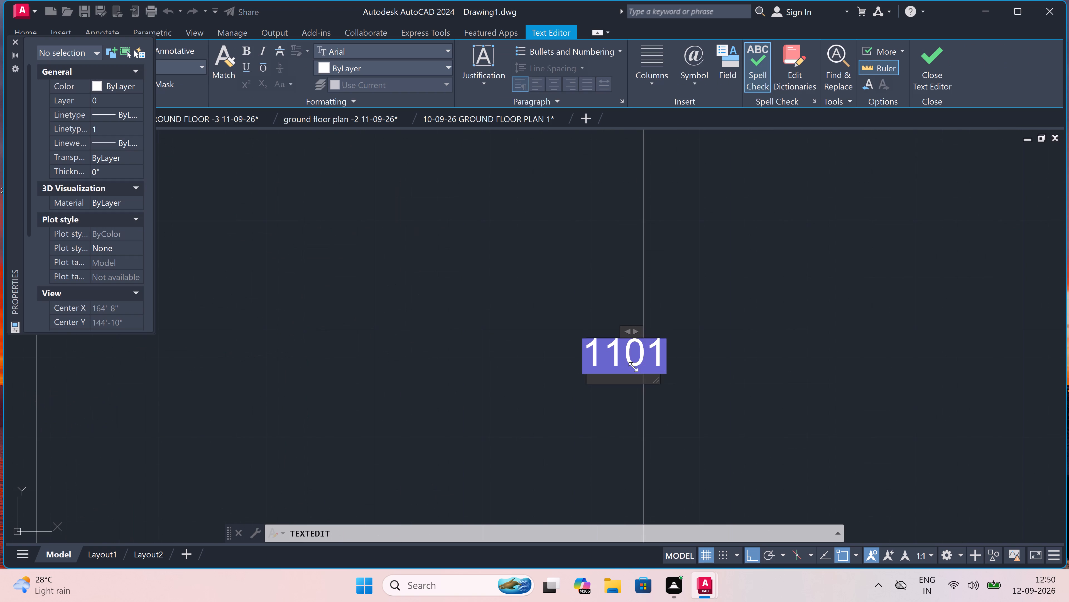
left_click(633, 367)
key("BackSpace")
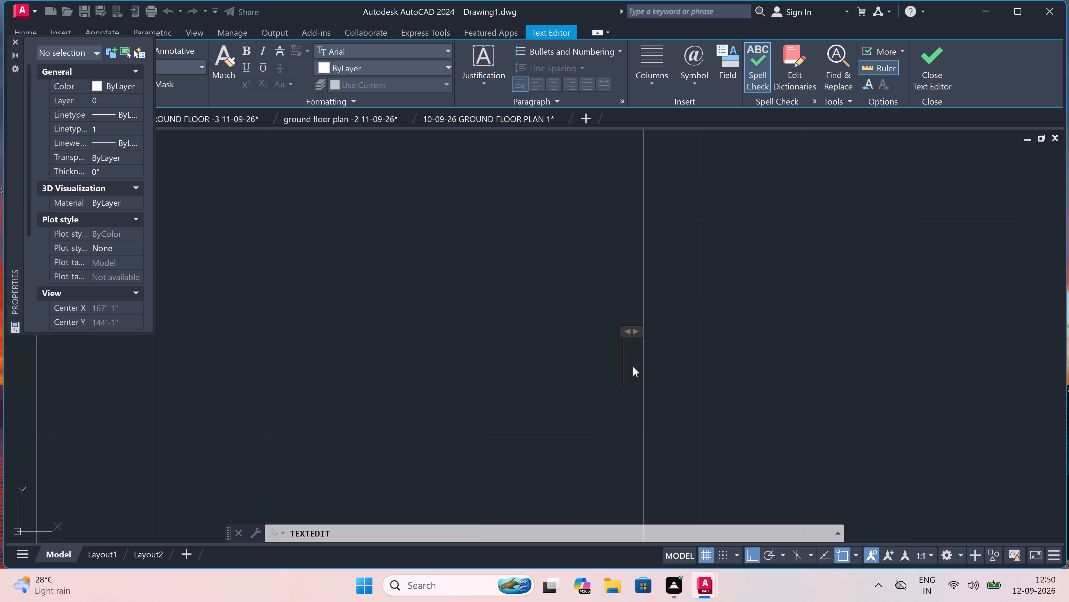
key("9")
key("3")
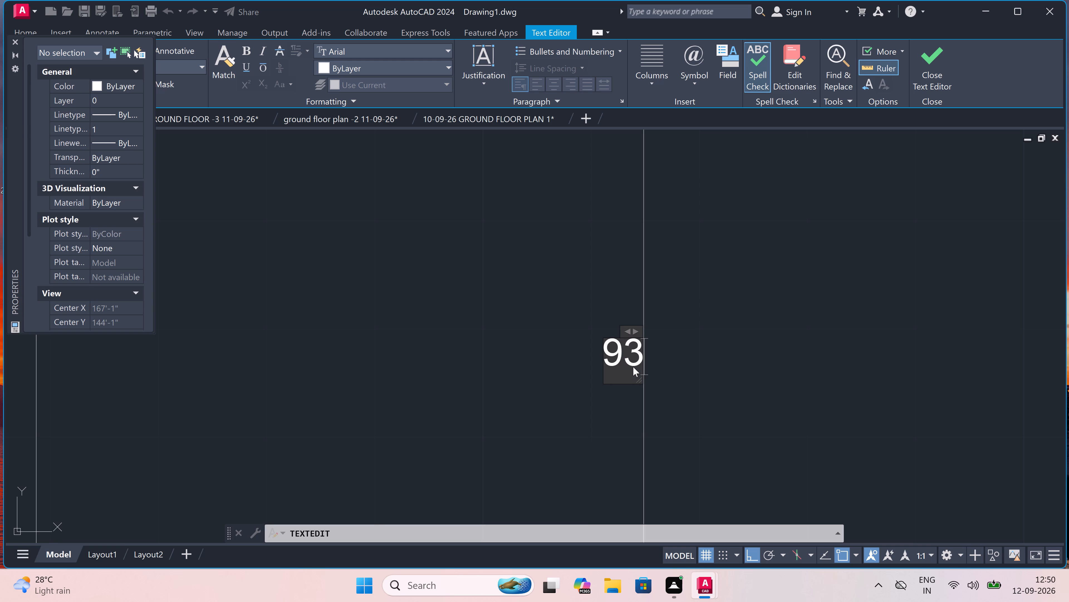
key("BackSpace")
type("2'")
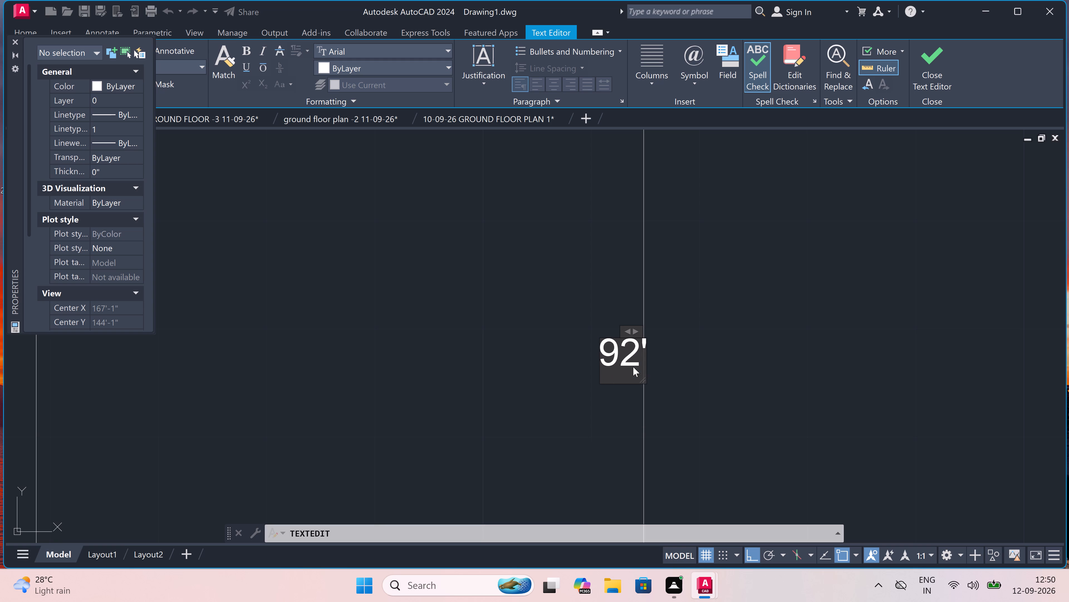
type("9\"")
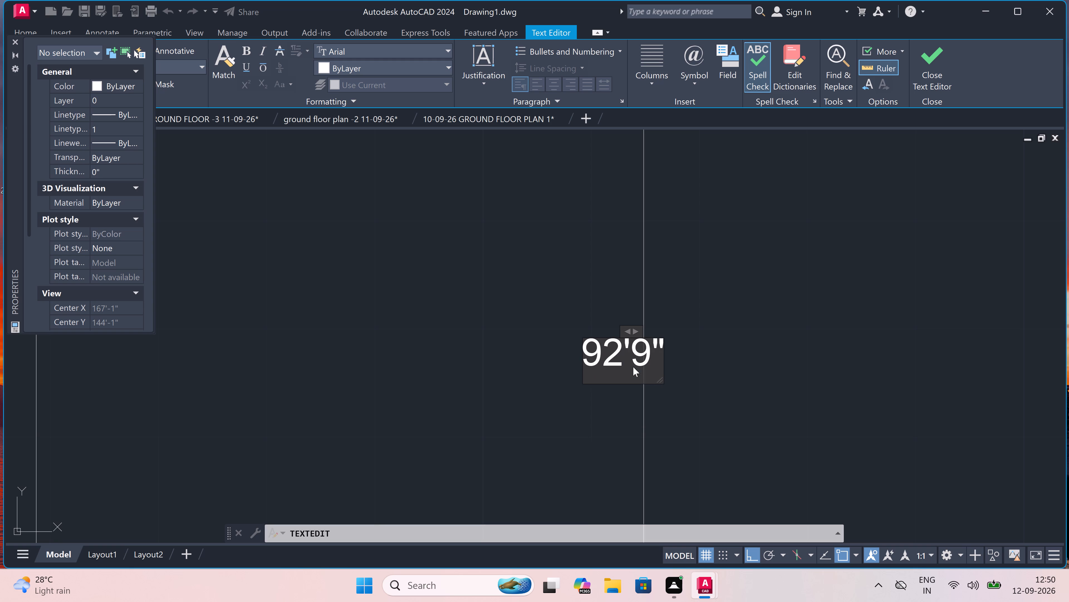
left_click(485, 349)
key("Escape")
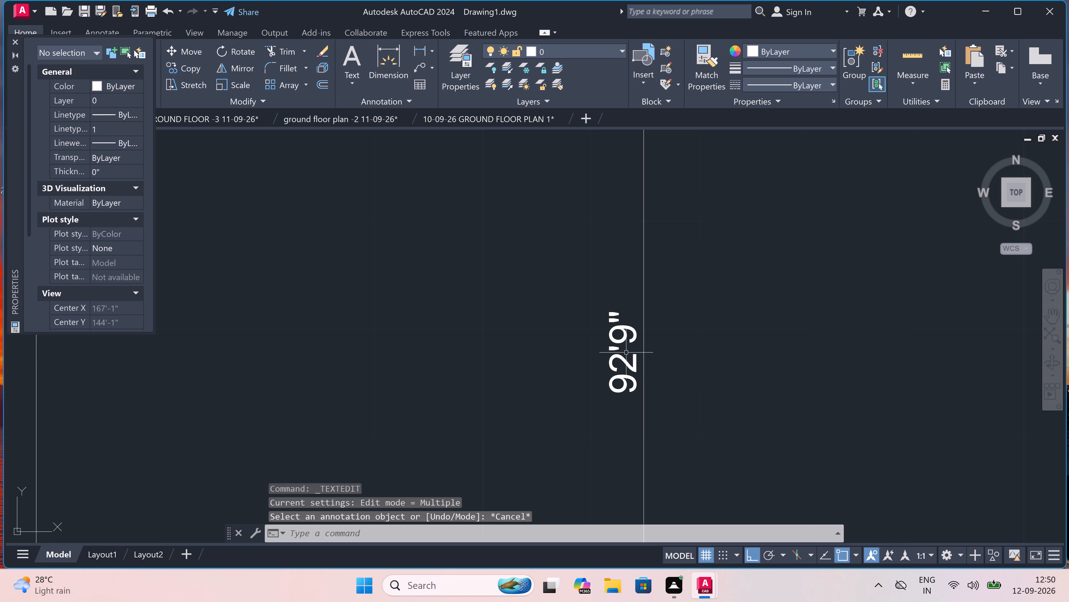
Modify the ISO-25 dimension style's primary units to the Engineering format with 0'-0" precision.
key("d")
type("IM")
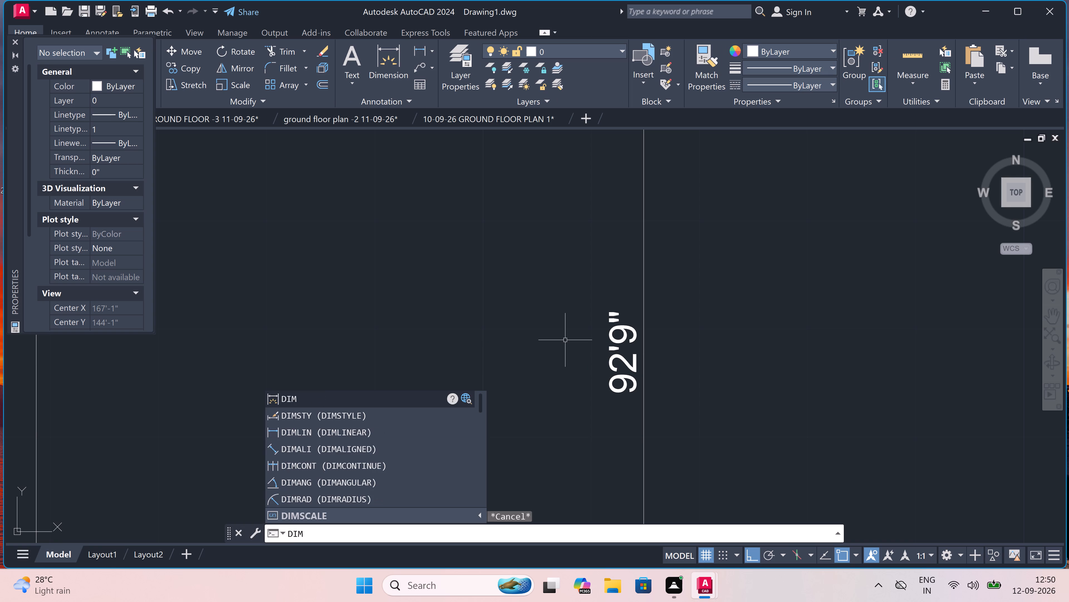
left_click(397, 416)
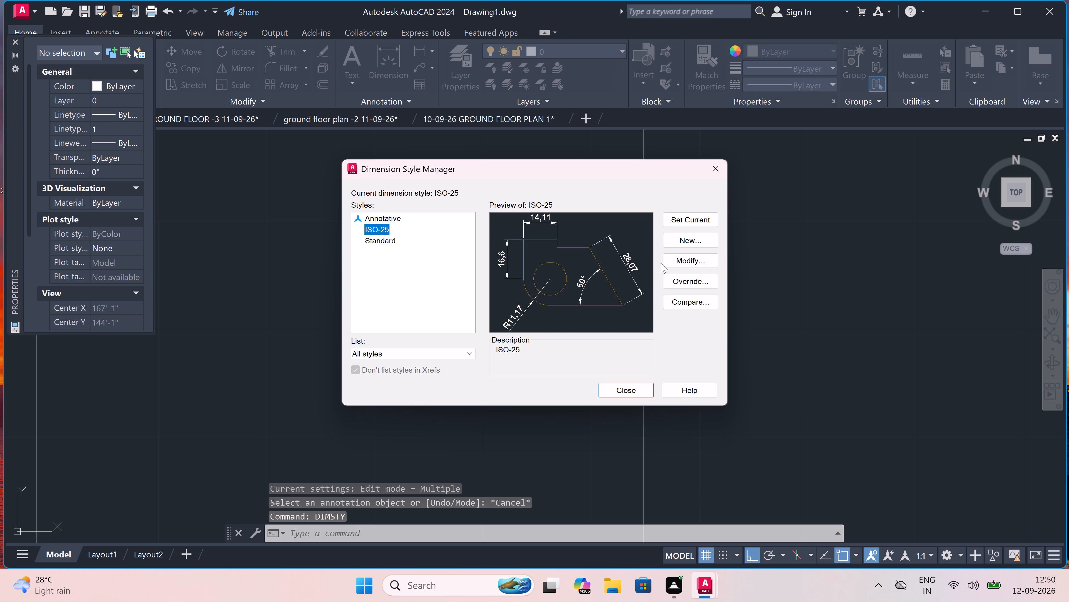
left_click(686, 259)
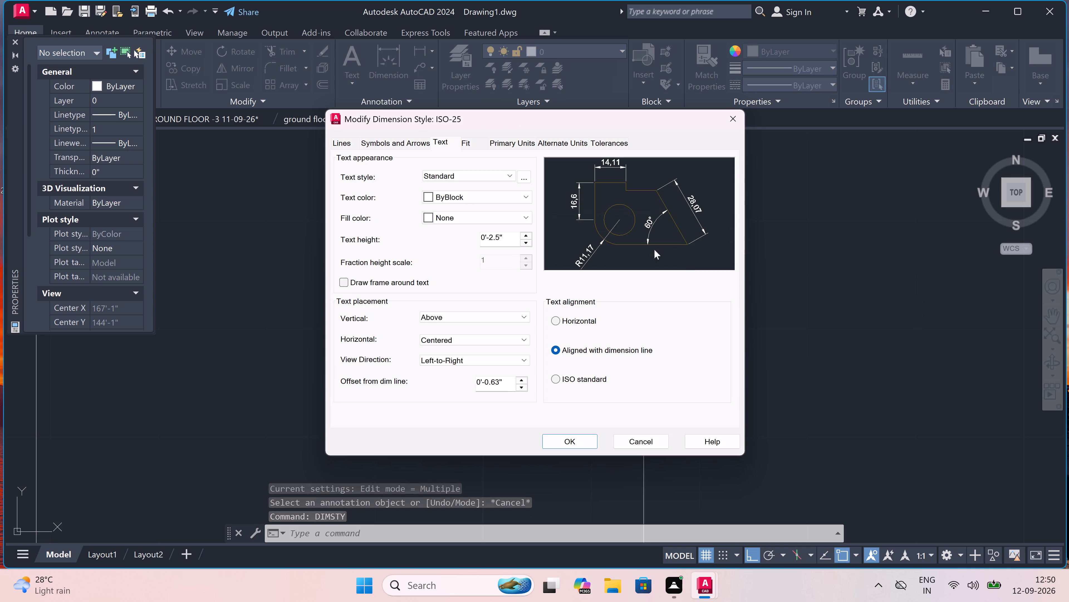
left_click(509, 142)
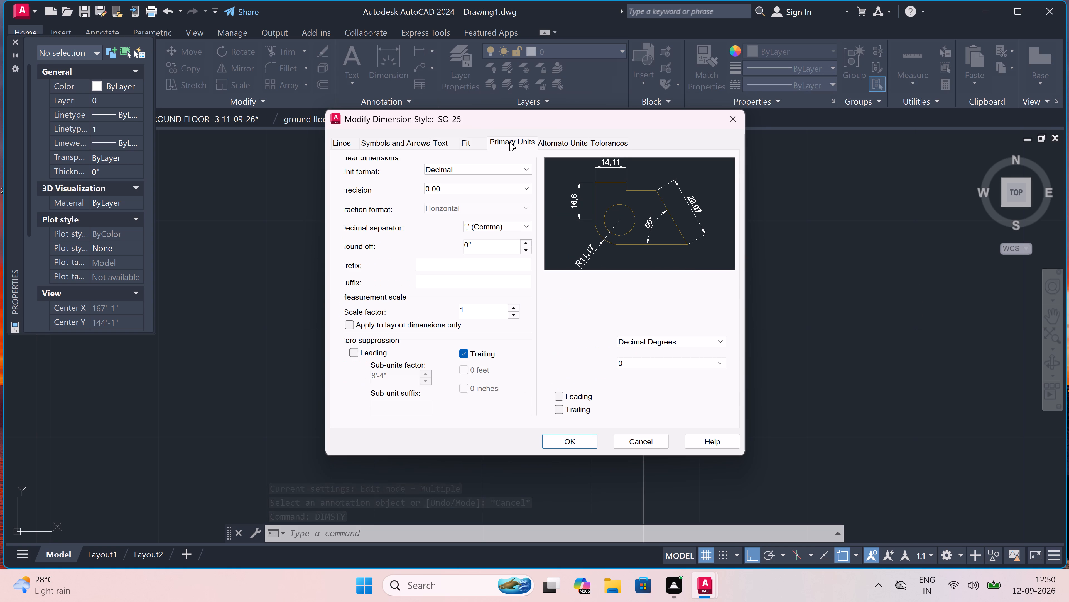
left_click(448, 168)
left_click(453, 191)
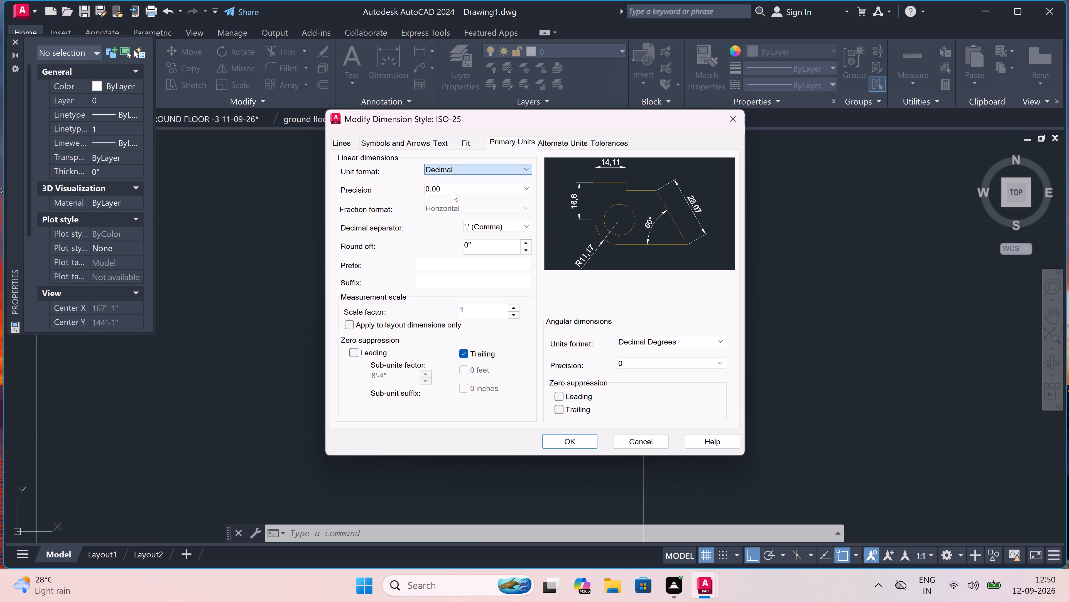
left_click(451, 172)
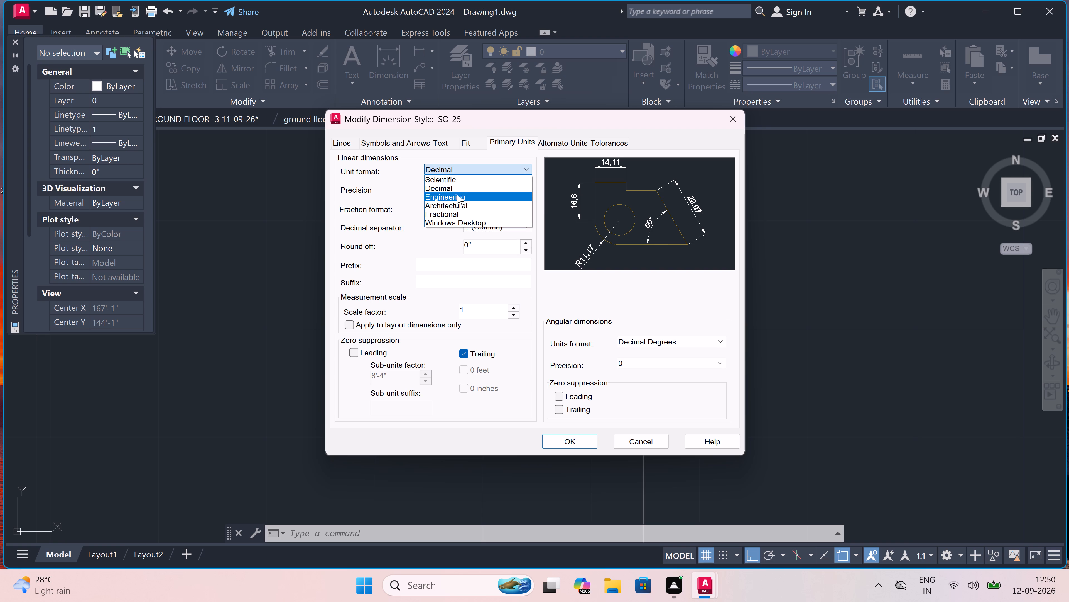
left_click(457, 195)
left_click(456, 188)
left_click(451, 195)
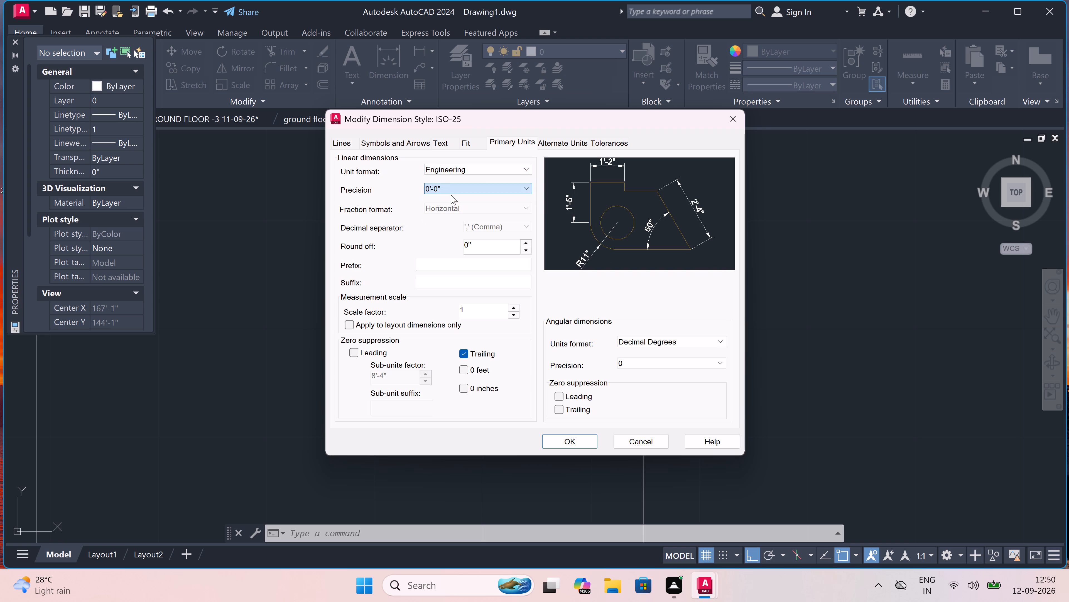
Set the ISO-25 dimension style's text height to 1', apply the changes and make the style current.
left_click(442, 139)
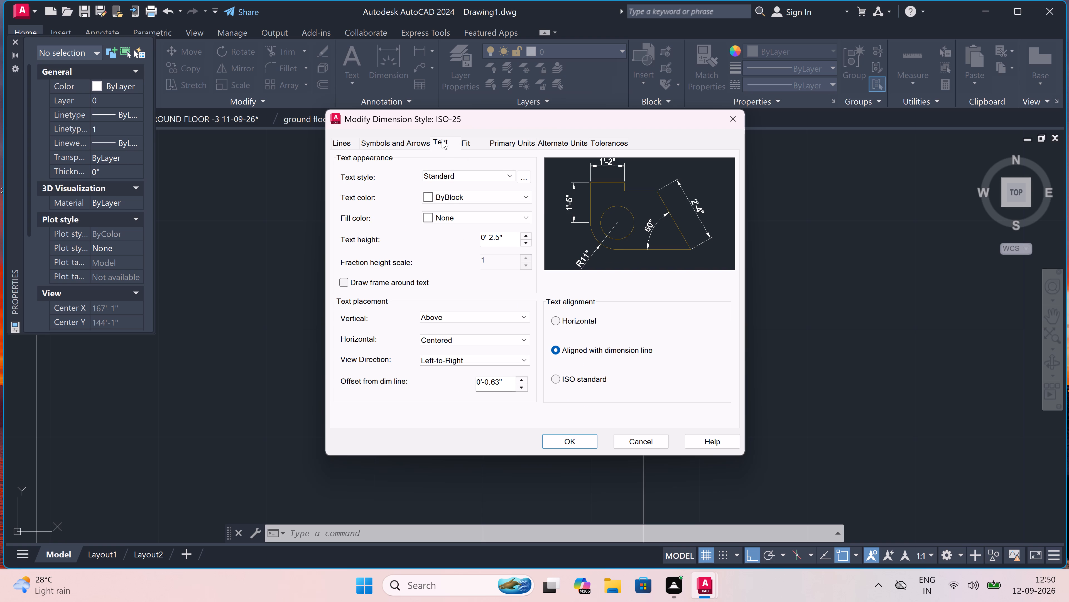
left_click(508, 241)
key("BackSpace")
key("BackSpace")
key("BackSpace")
key("BackSpace")
key("BackSpace")
key("BackSpace")
key("BackSpace")
key("BackSpace")
key("BackSpace")
key("BackSpace")
key("BackSpace")
key("BackSpace")
key("BackSpace")
key("BackSpace")
key("BackSpace")
type("1'")
left_click(566, 441)
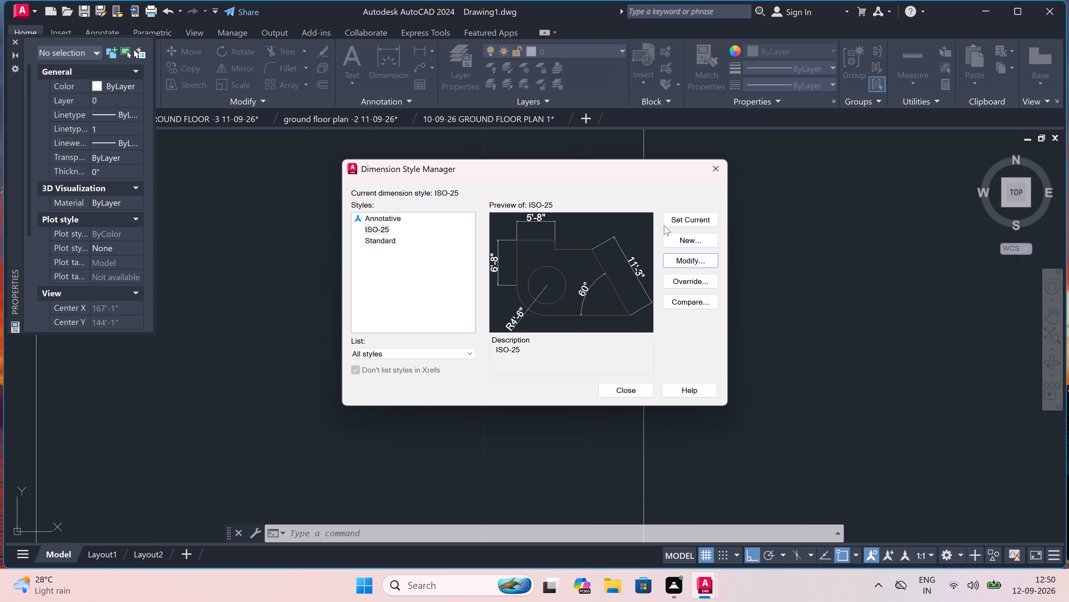
left_click(681, 218)
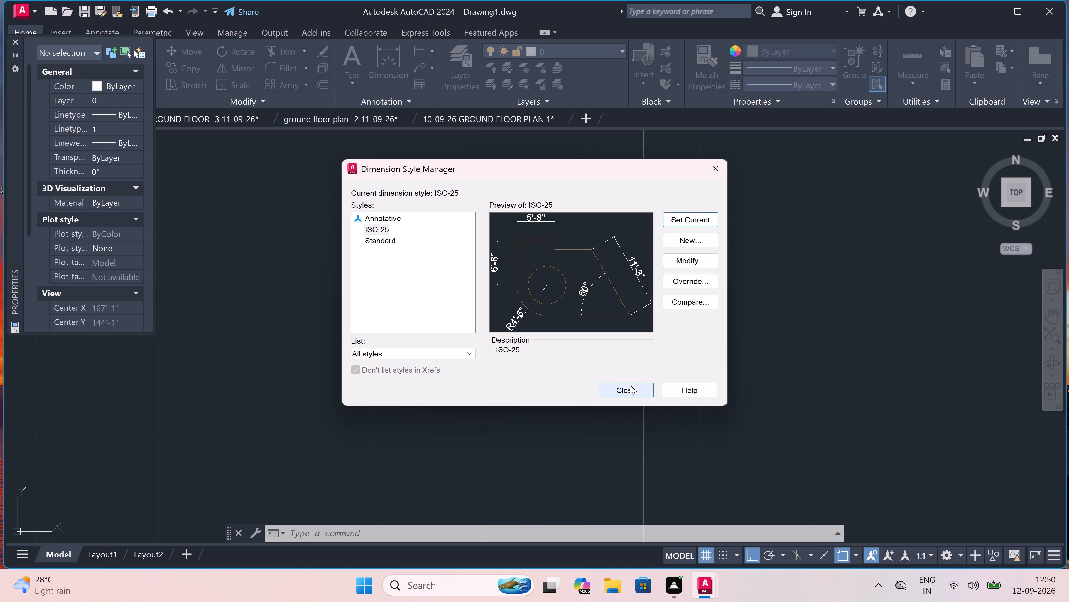
Close the Dimension Style Manager.
left_click(630, 385)
key("Escape")
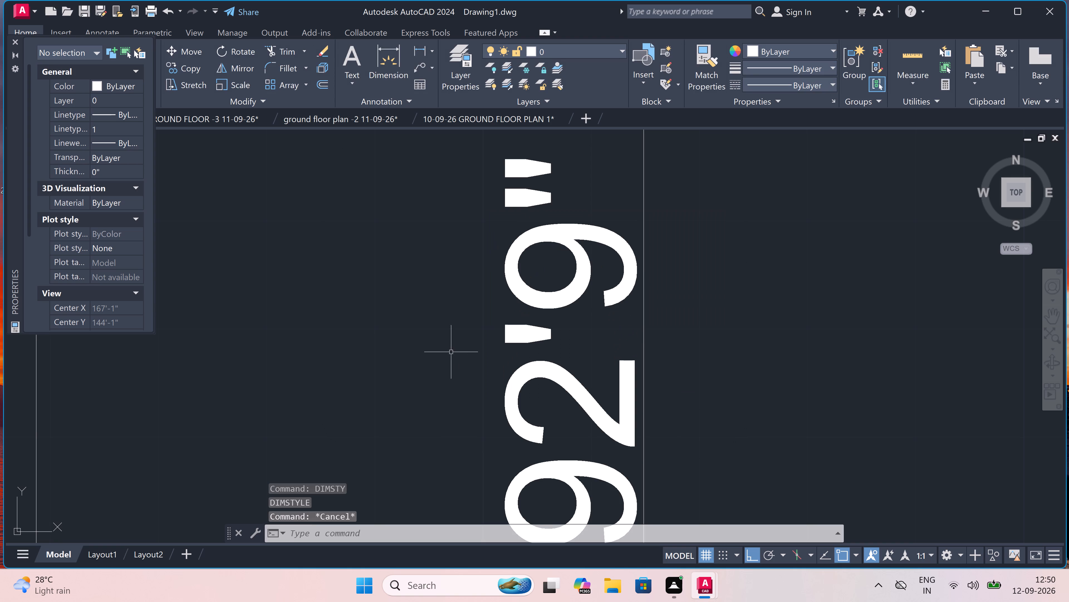
Draw a 3' window with lines across the right exterior wall beside the sofa in the lowest right-hand apartment's hall.
scroll(451, 352, "down", 9)
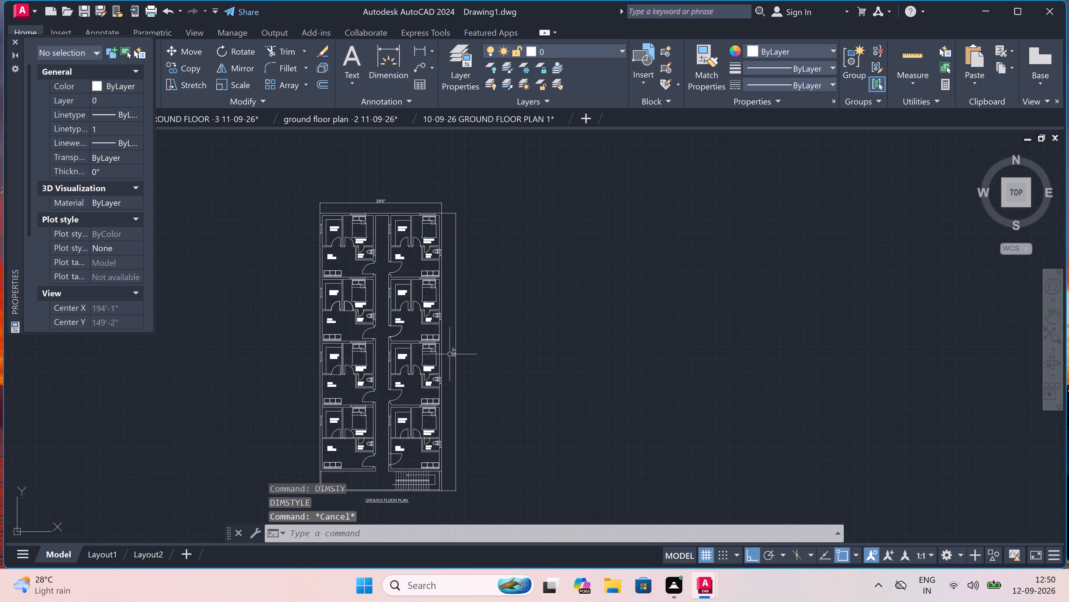
scroll(249, 354, "down", 1)
scroll(241, 382, "up", 1)
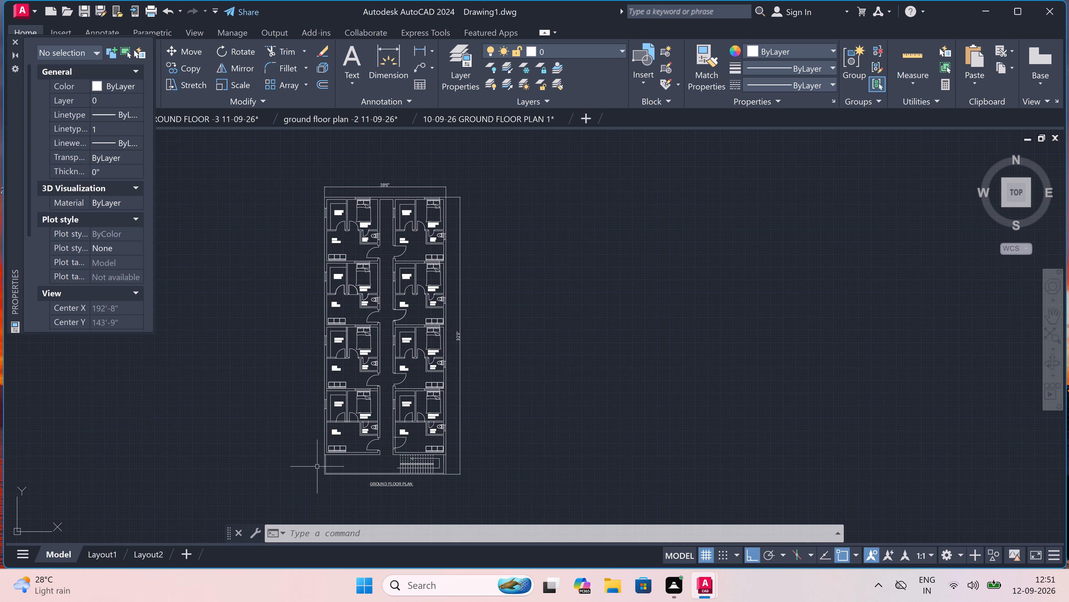
scroll(443, 476, "up", 2)
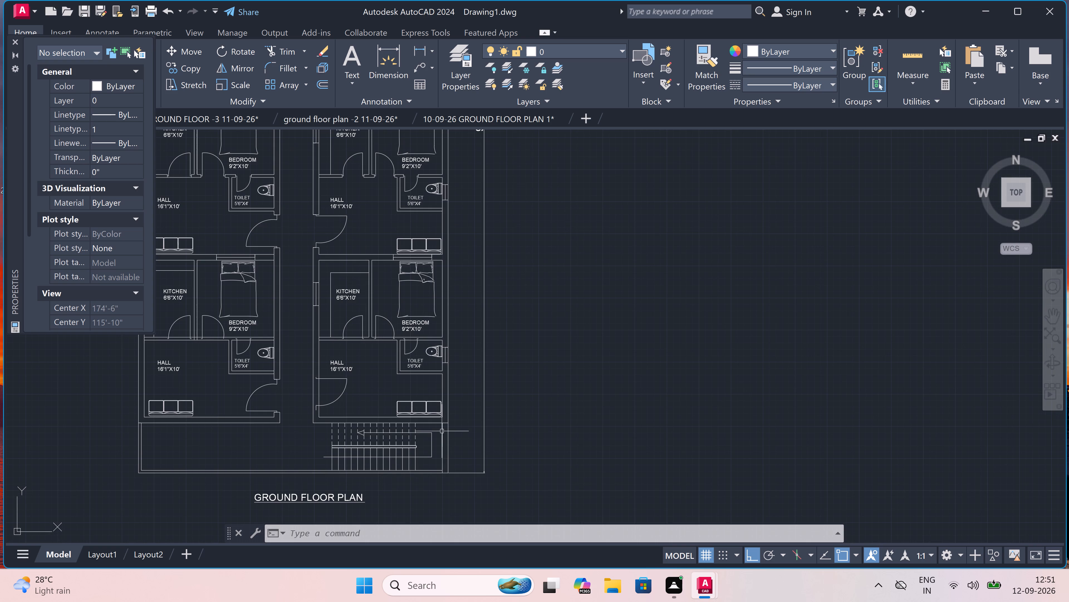
scroll(458, 362, "up", 1)
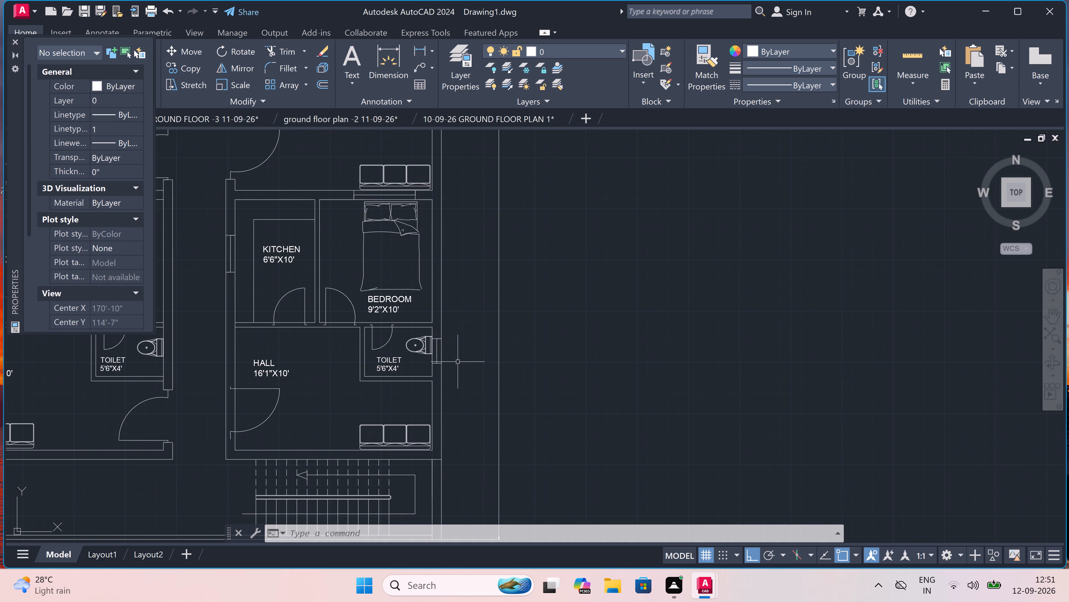
scroll(436, 396, "up", 2)
scroll(435, 420, "down", 3)
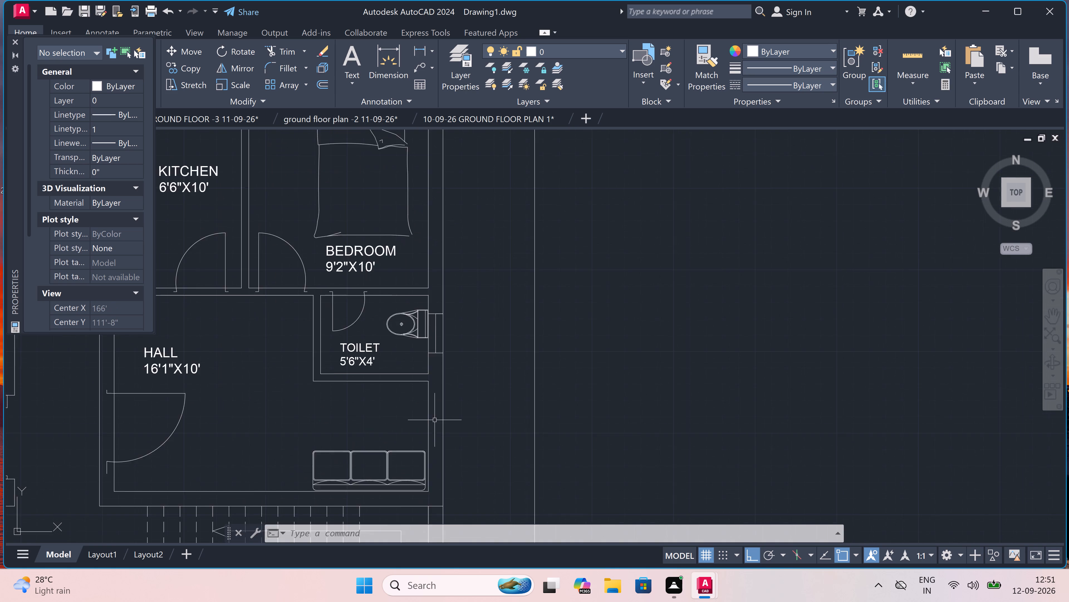
scroll(435, 436, "up", 4)
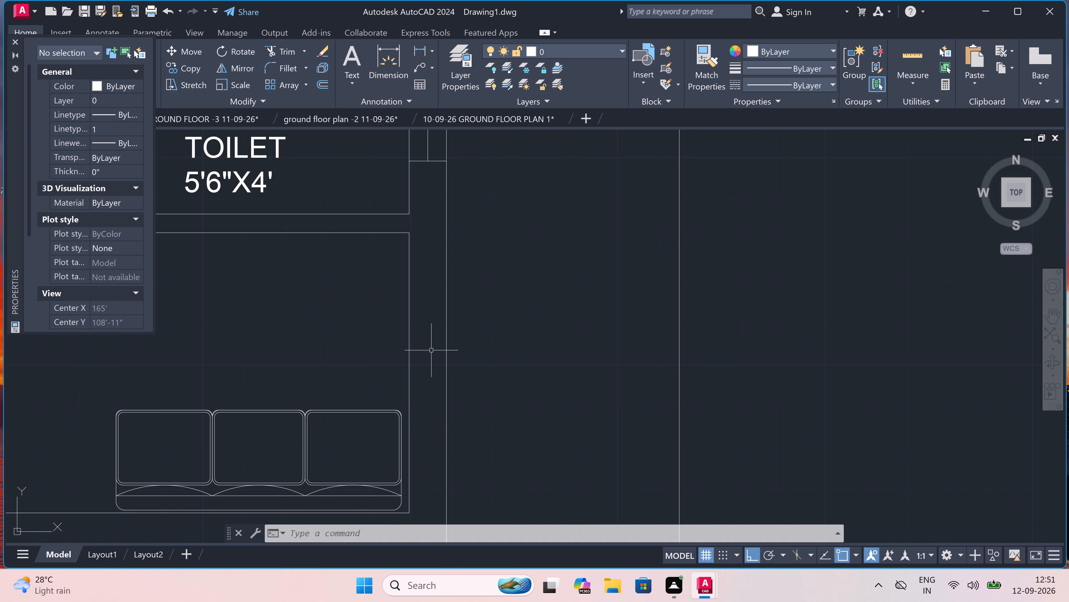
type("L")
key("space")
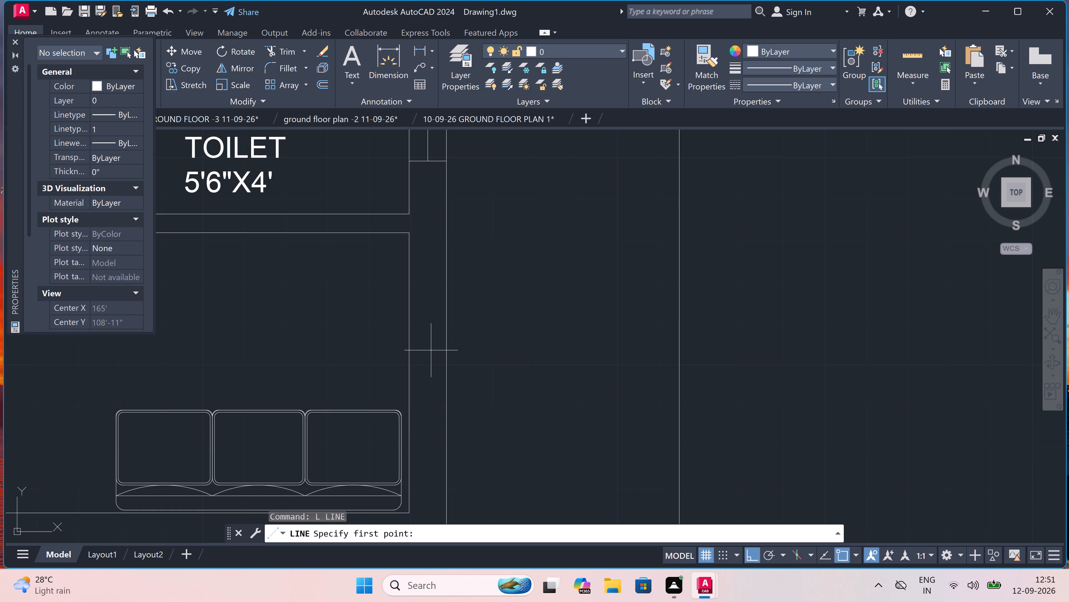
scroll(432, 351, "down", 2)
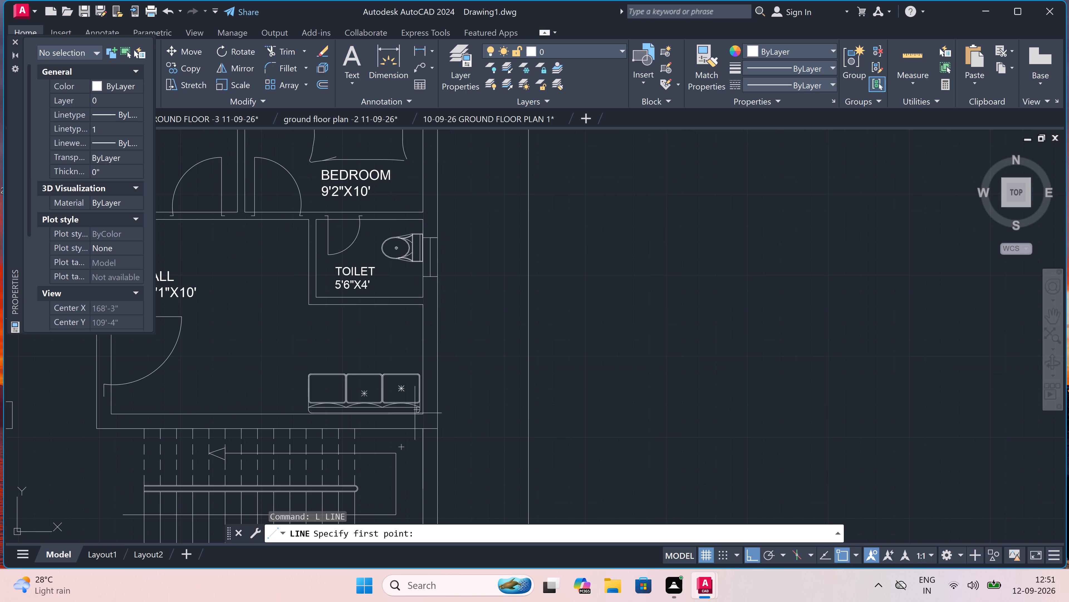
scroll(432, 388, "up", 2)
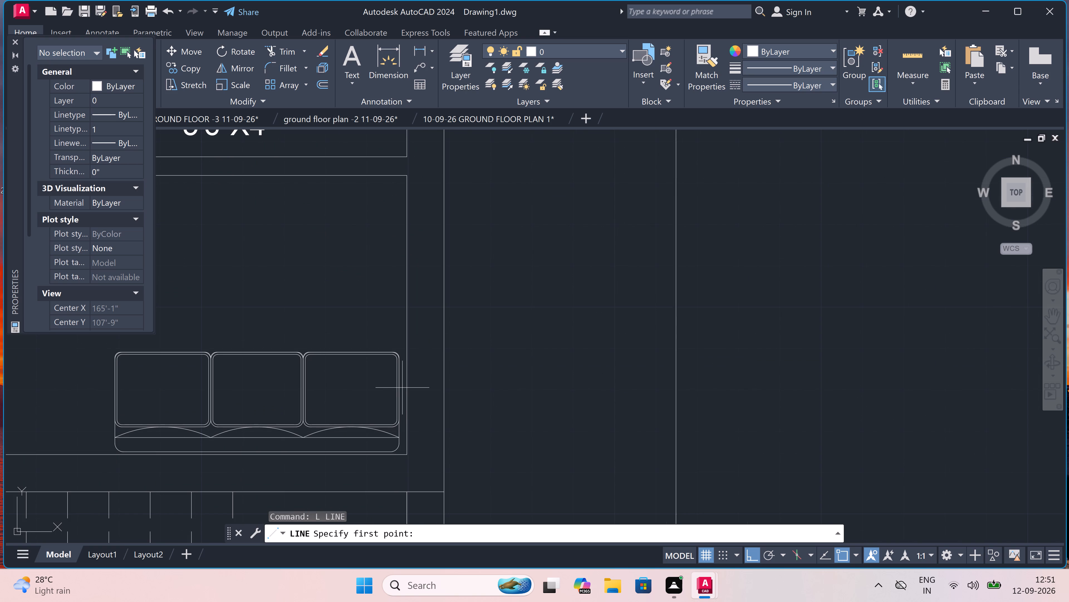
left_click(407, 392)
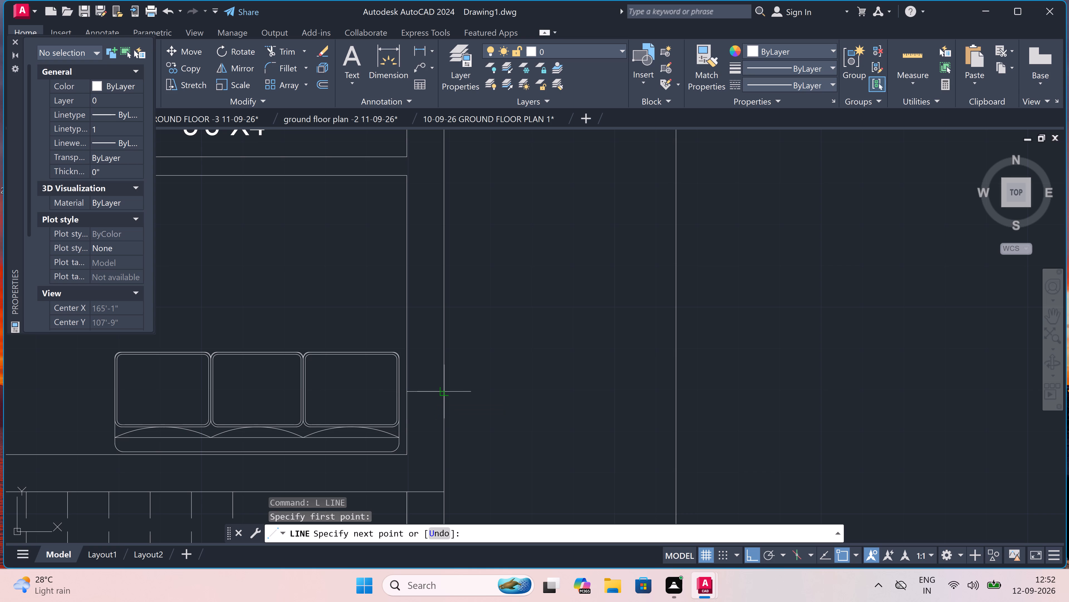
left_click(443, 390)
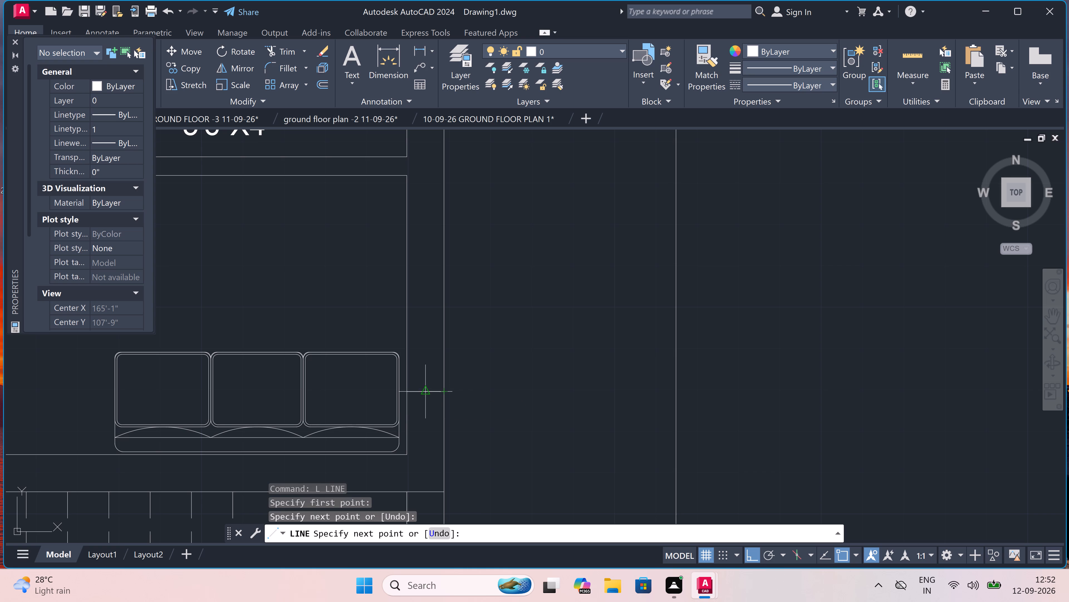
left_click(425, 390)
type("3'")
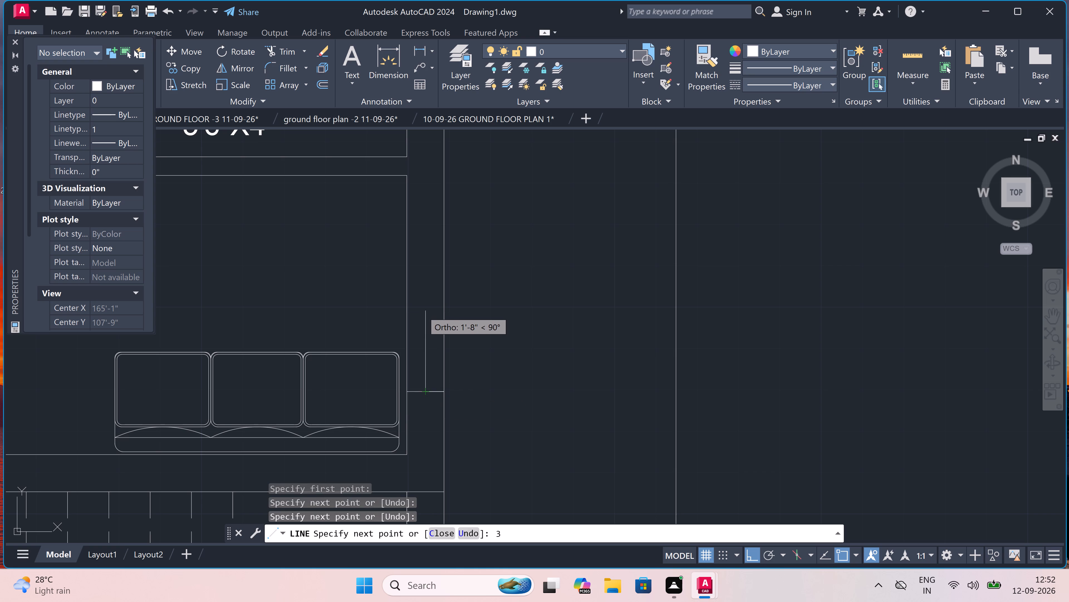
key("space")
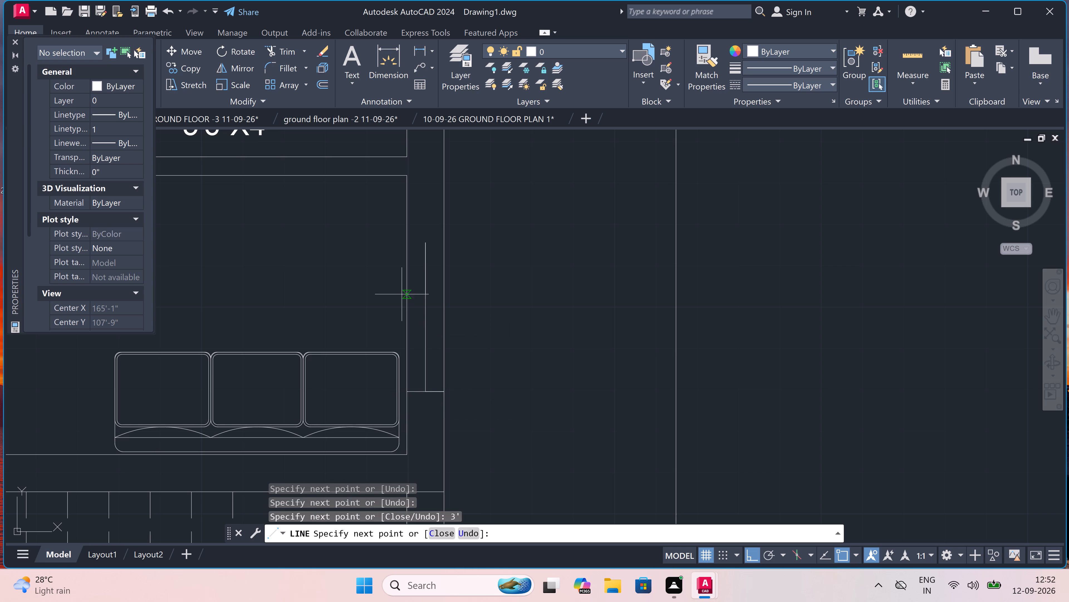
left_click(408, 240)
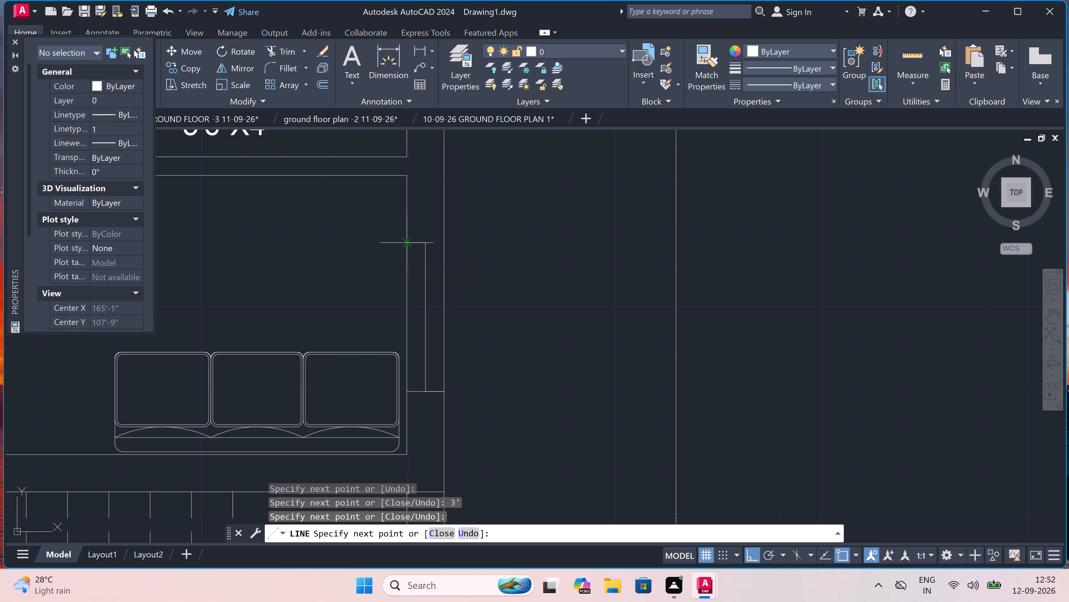
double_click(446, 240)
key("Escape")
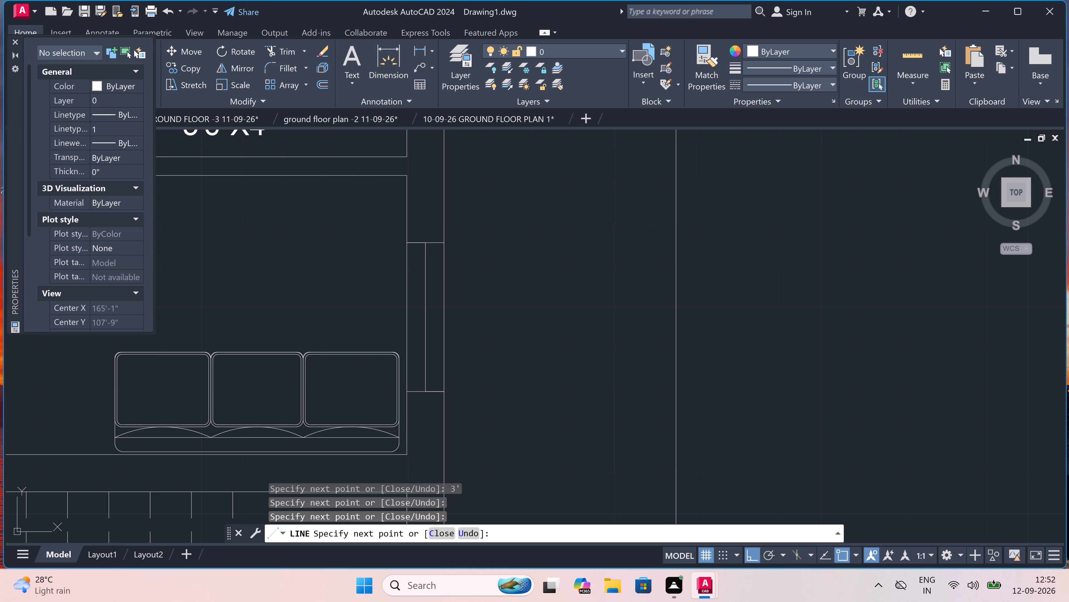
Draw a 3' window with lines across the left exterior wall beside the sofa in the lowest left-hand apartment's hall.
scroll(447, 240, "down", 9)
scroll(421, 232, "up", 5)
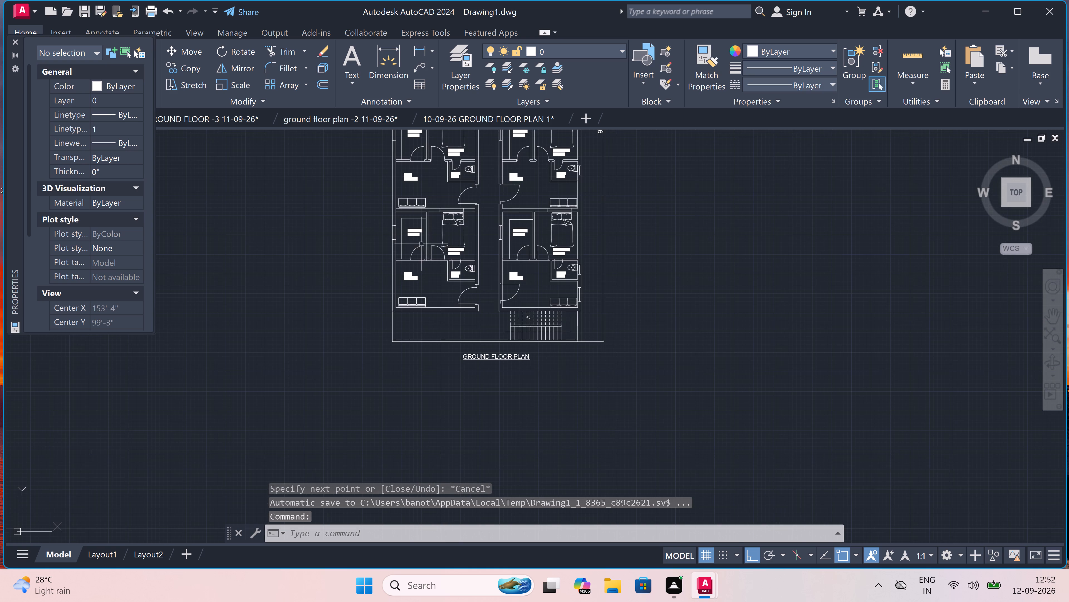
scroll(405, 259, "up", 4)
scroll(400, 311, "down", 2)
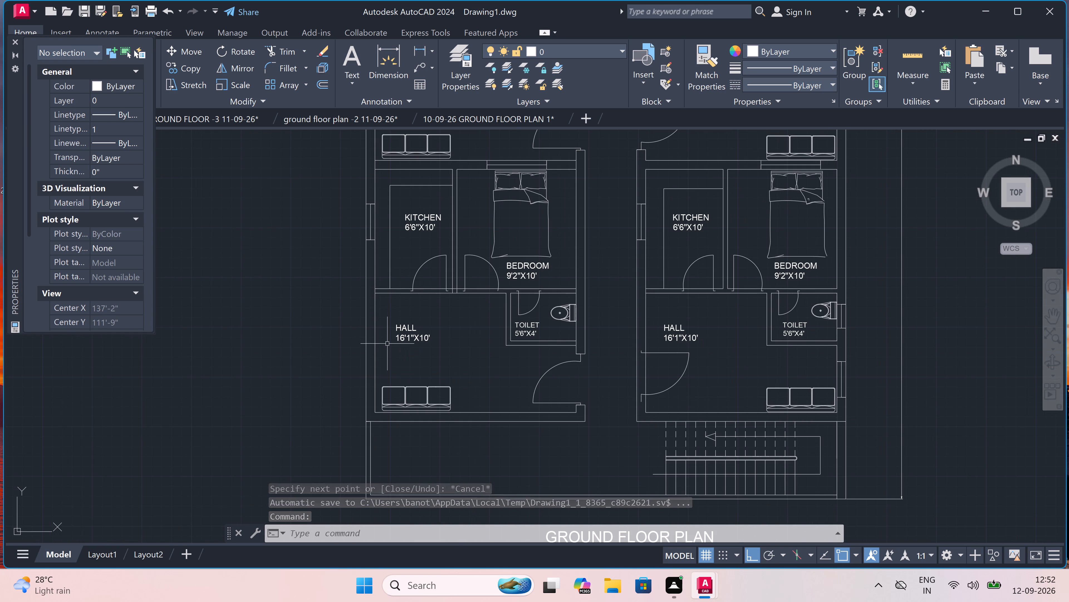
scroll(389, 359, "up", 2)
scroll(389, 359, "down", 3)
scroll(384, 377, "up", 2)
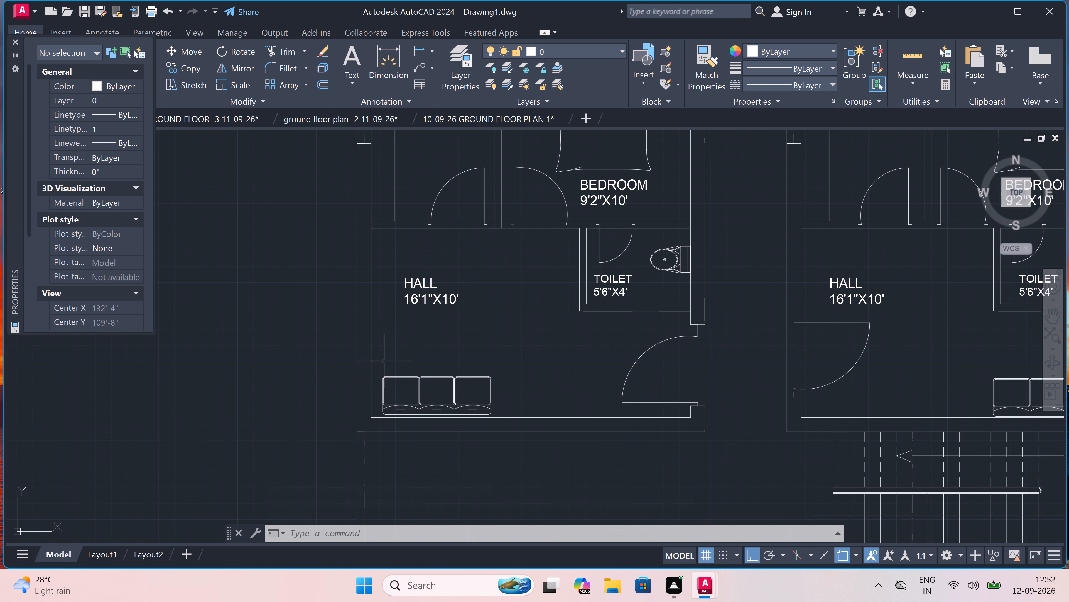
scroll(384, 349, "up", 1)
type("L")
key("space")
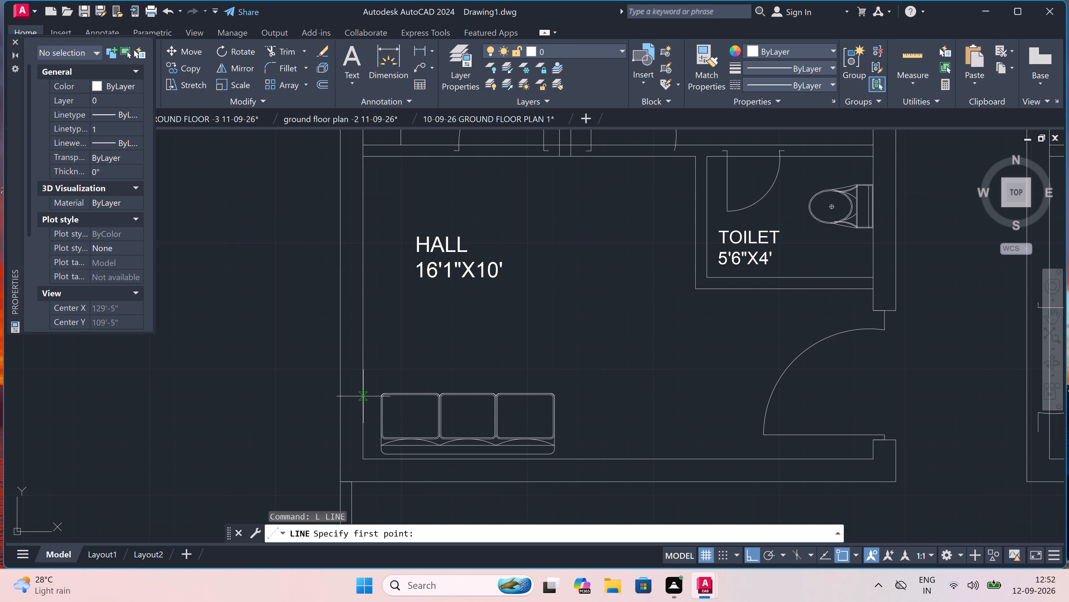
scroll(364, 391, "down", 3)
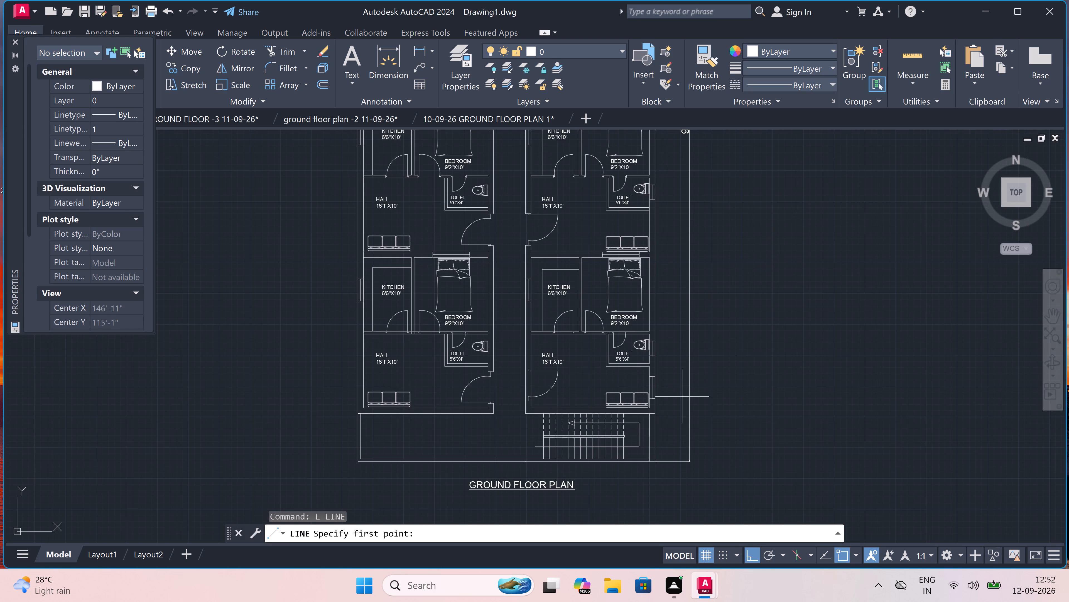
scroll(637, 395, "up", 3)
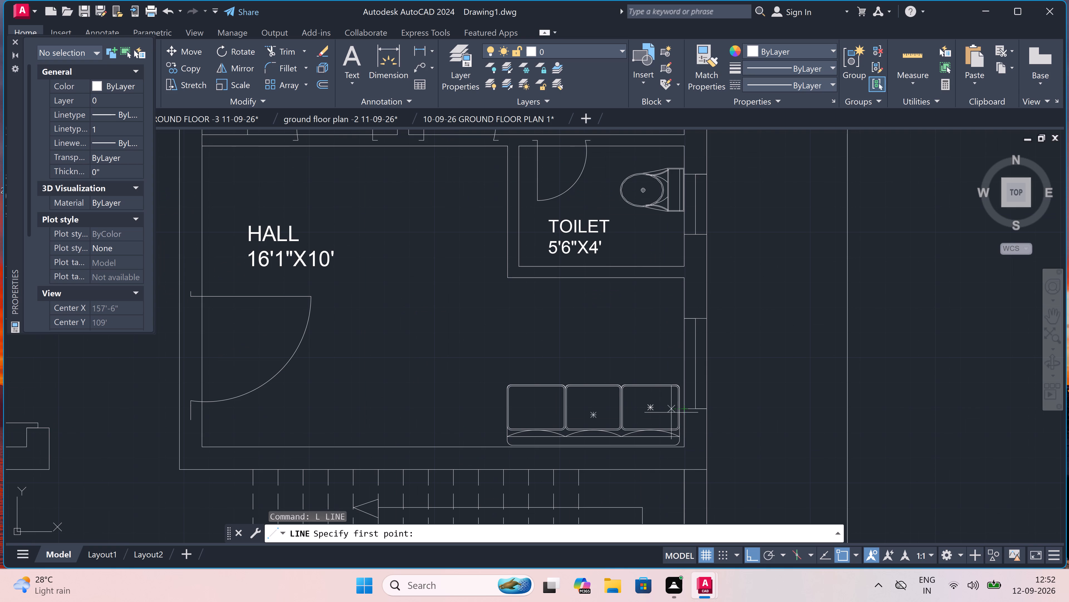
scroll(441, 410, "down", 2)
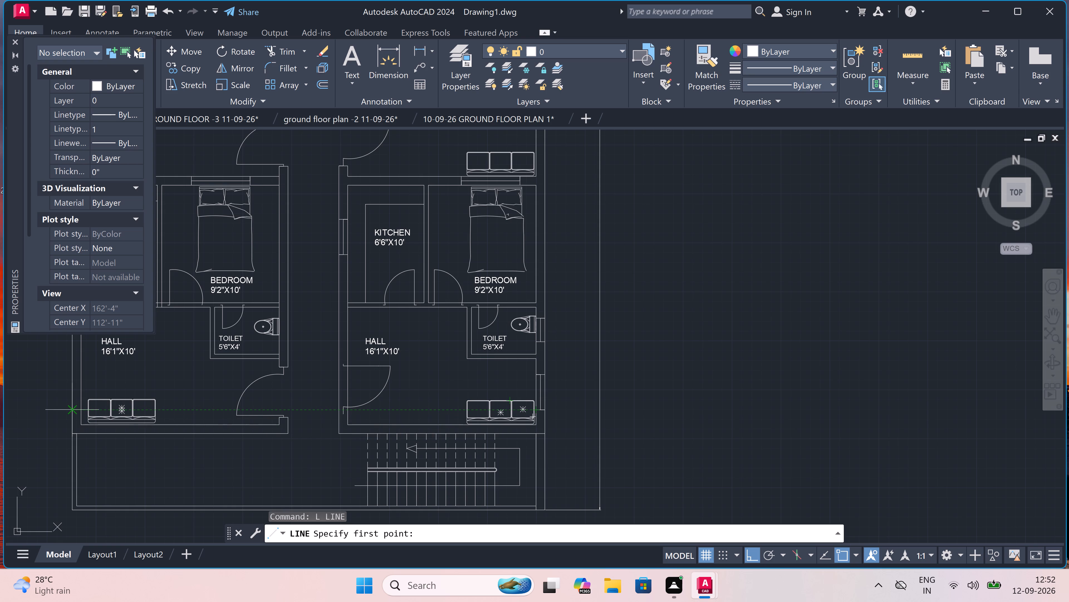
scroll(68, 406, "up", 2)
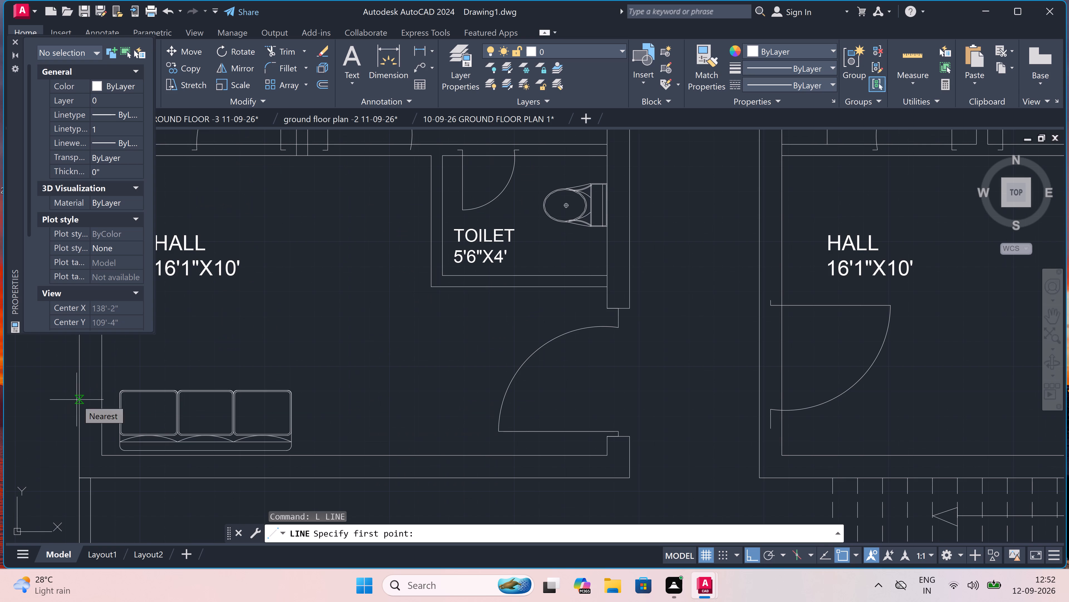
left_click(79, 407)
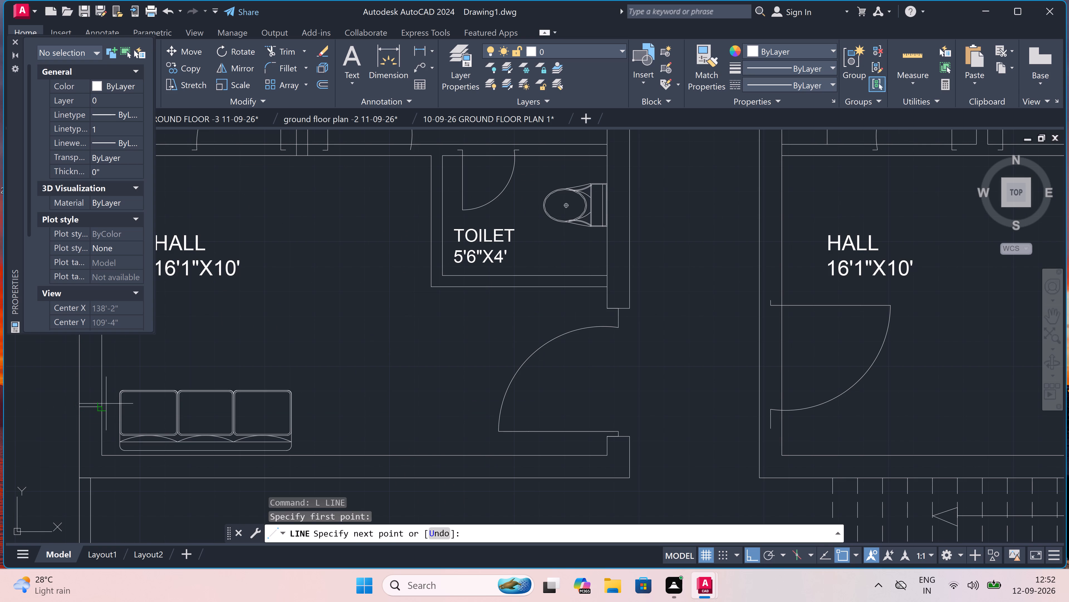
left_click(98, 408)
scroll(84, 406, "down", 5)
scroll(84, 382, "up", 4)
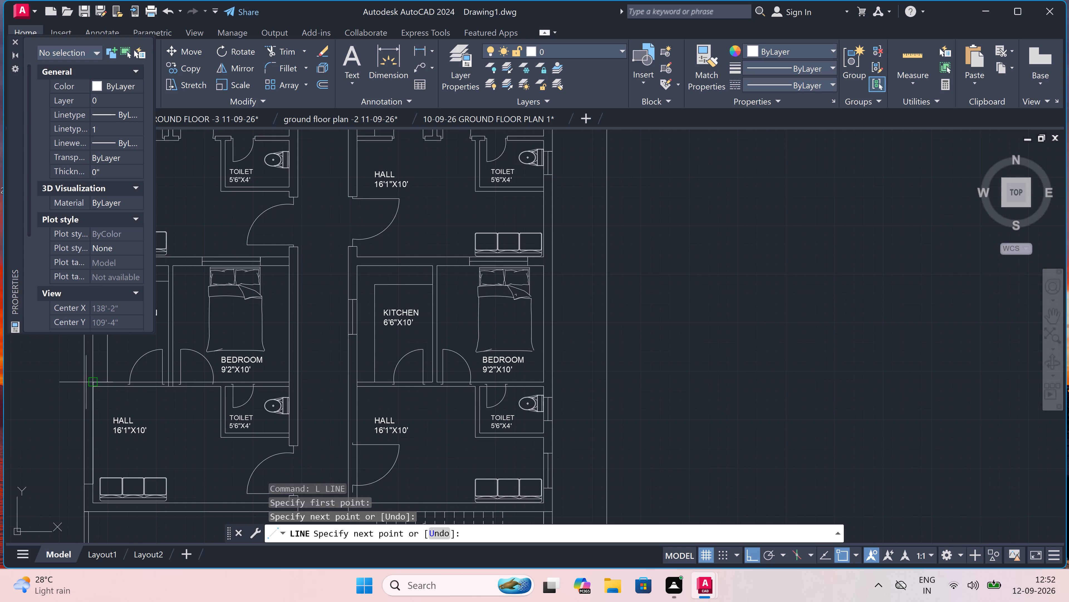
scroll(91, 480, "up", 4)
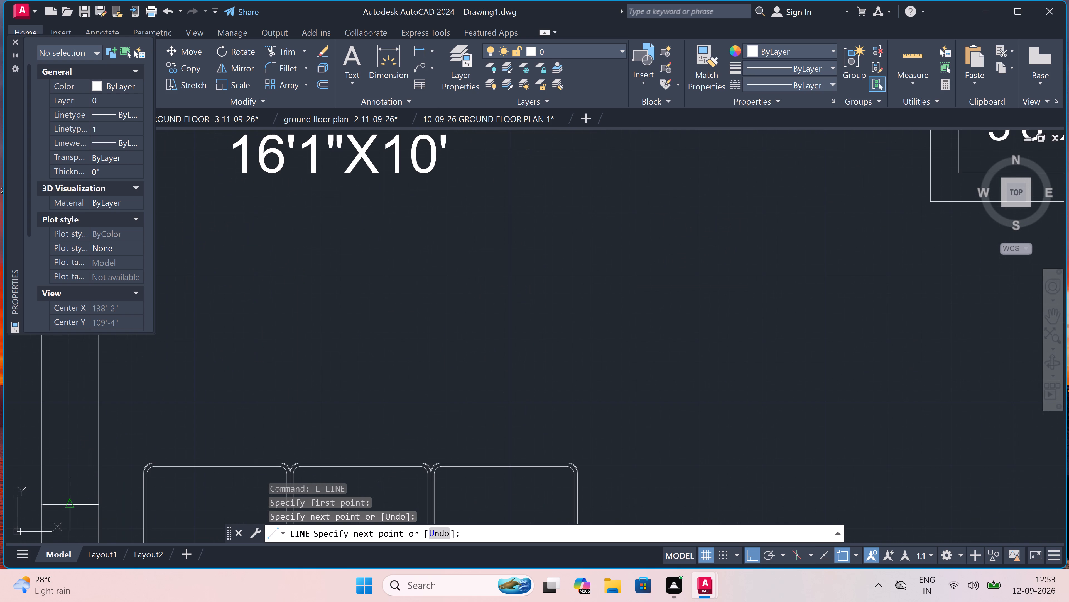
left_click(68, 508)
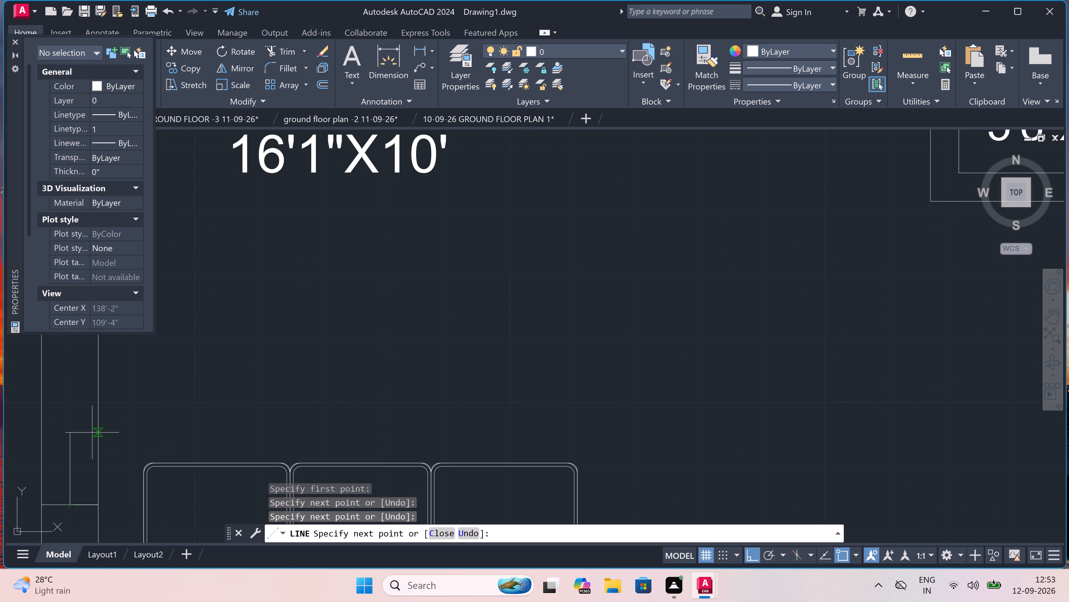
type("3'")
key("space")
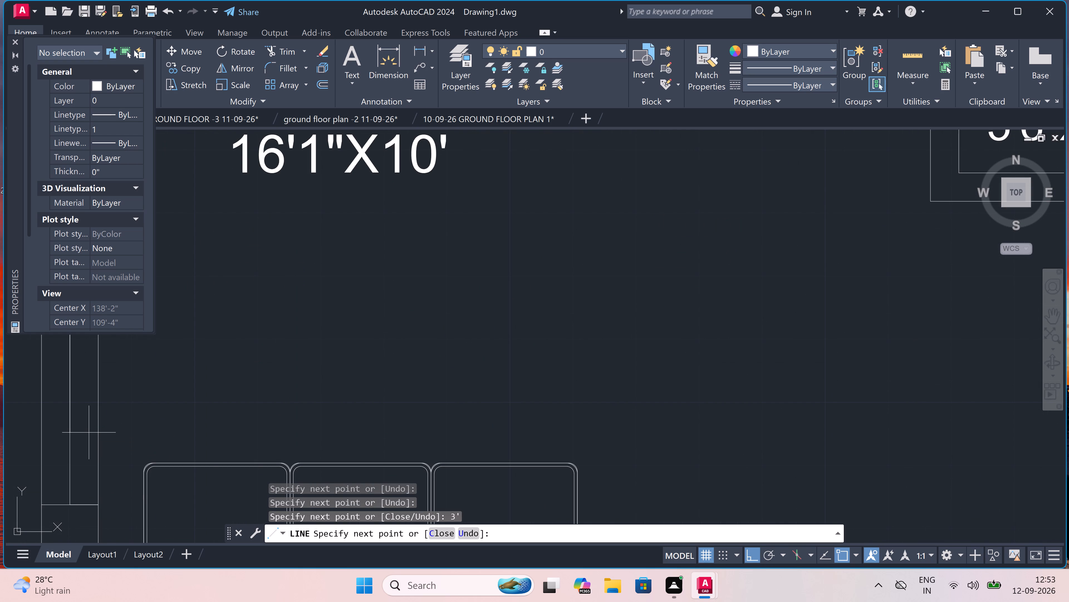
scroll(138, 429, "down", 6)
scroll(109, 414, "up", 3)
scroll(162, 427, "up", 3)
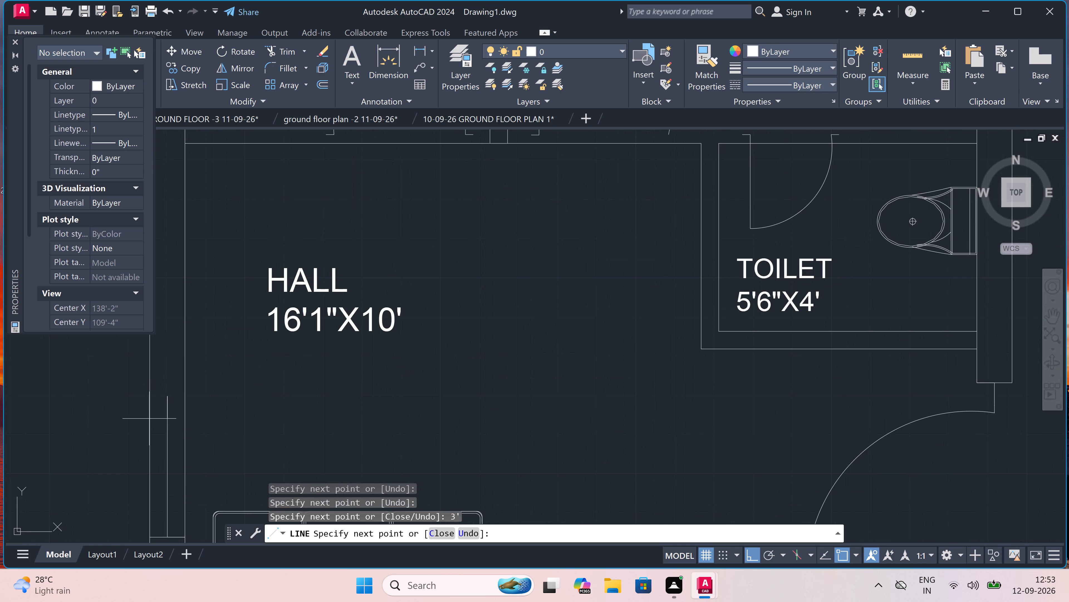
left_click(148, 392)
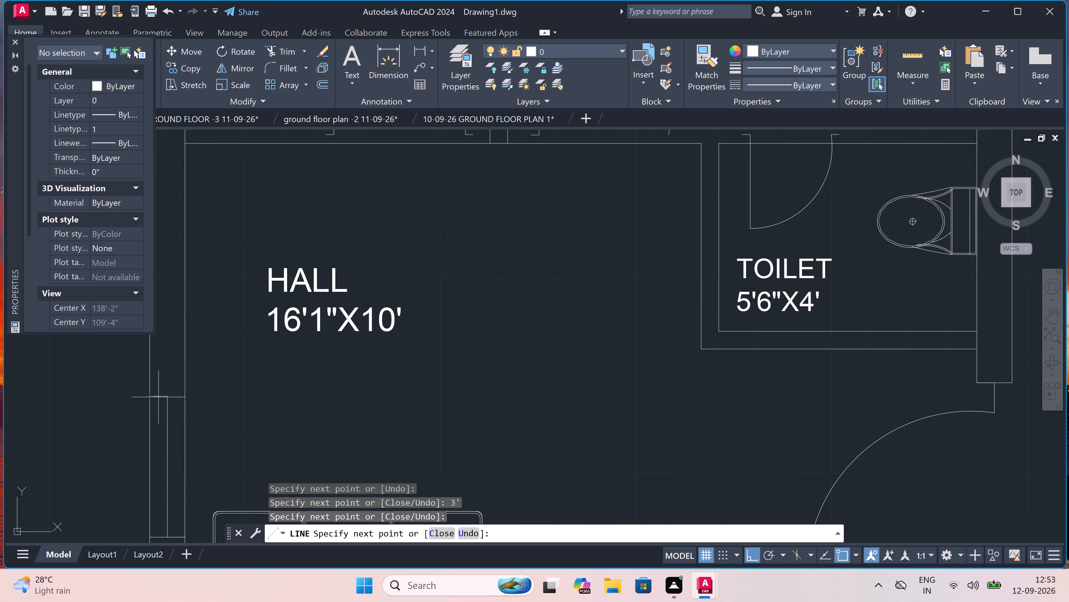
left_click(186, 399)
key("Escape")
key("Escape")
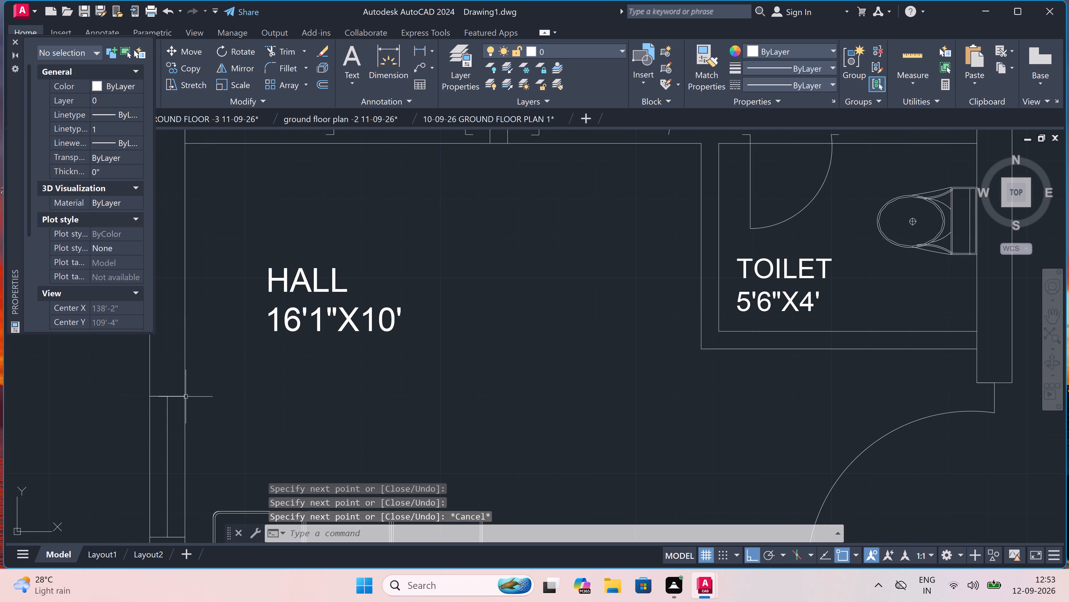
Draw lines across the wall at both ends of the entrance door opening in the lowest right-hand apartment's hall.
scroll(173, 399, "down", 3)
scroll(446, 393, "up", 2)
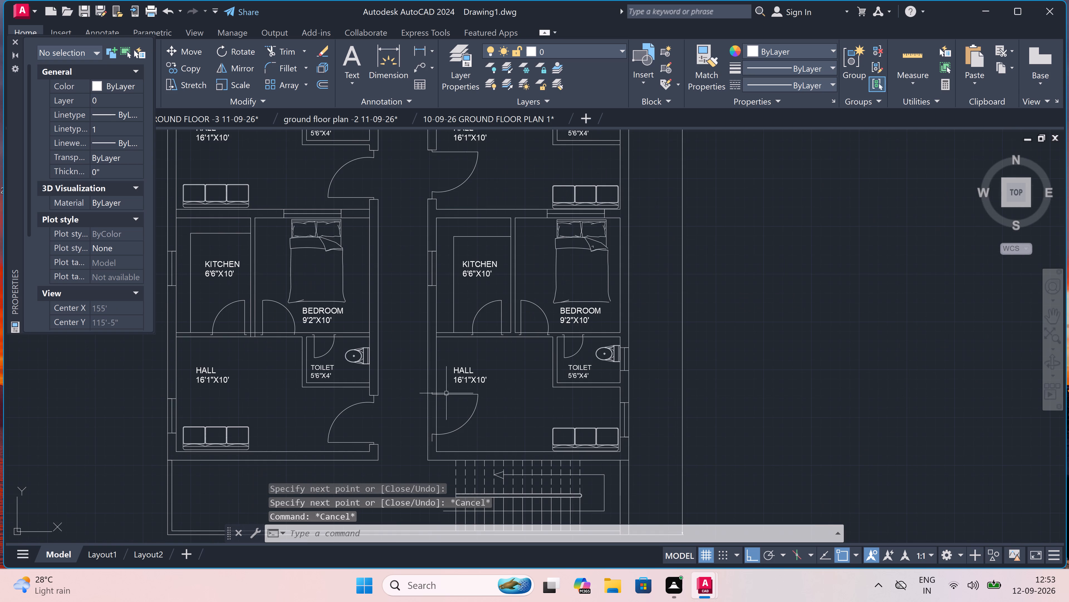
scroll(432, 414, "down", 3)
scroll(433, 432, "up", 3)
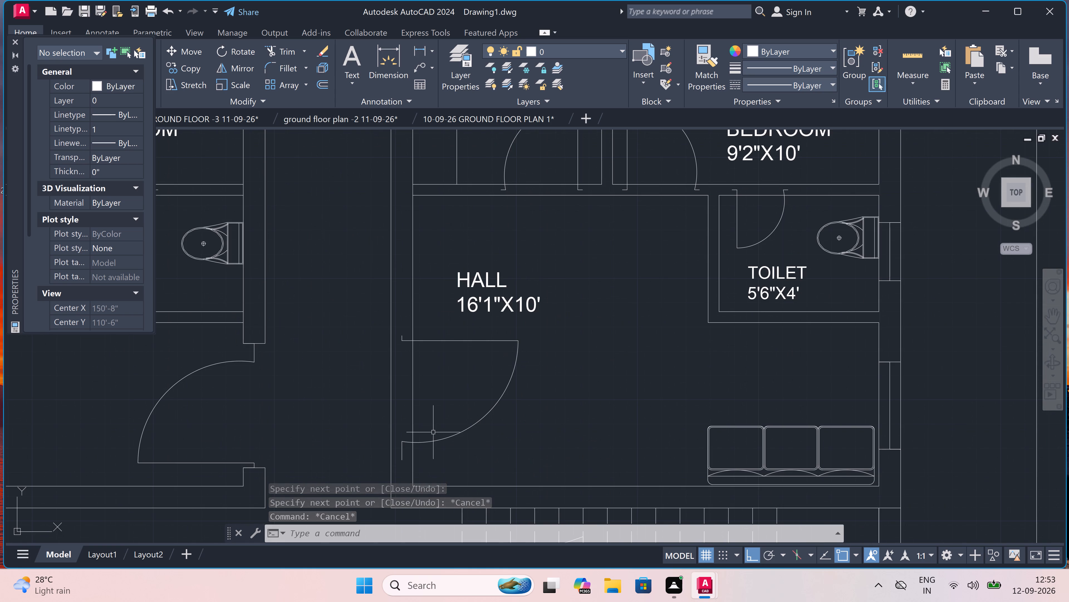
key("l")
key("space")
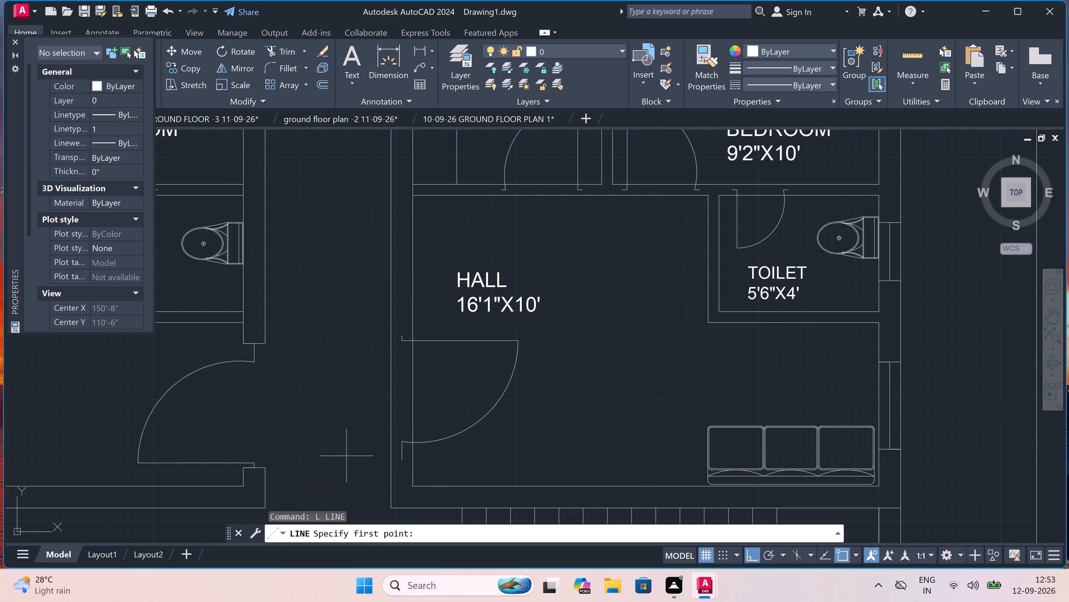
left_click(399, 462)
left_click(389, 463)
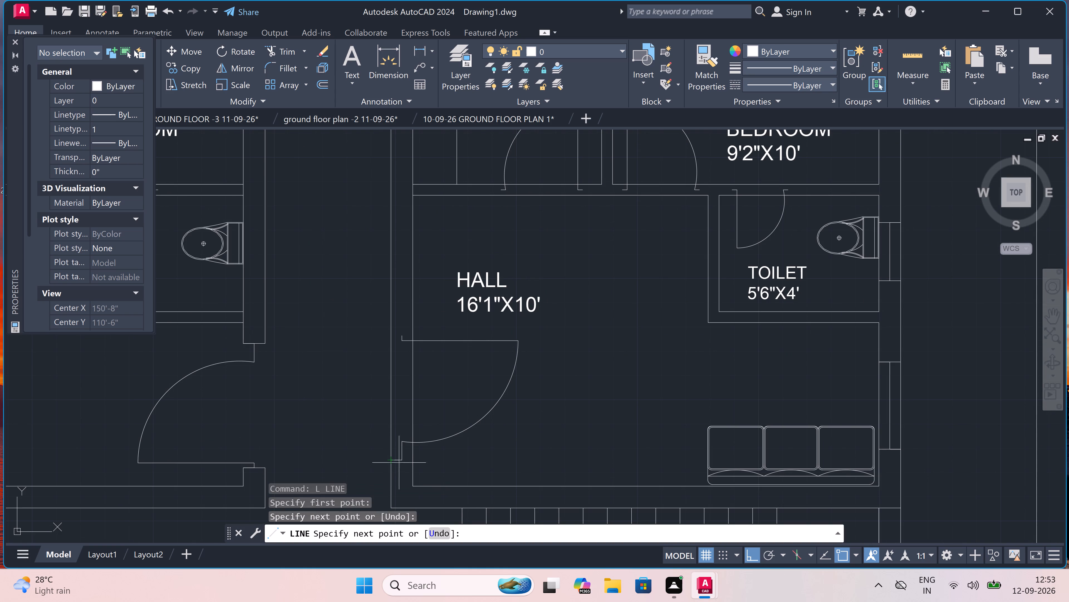
left_click(415, 457)
key("Escape")
key("space")
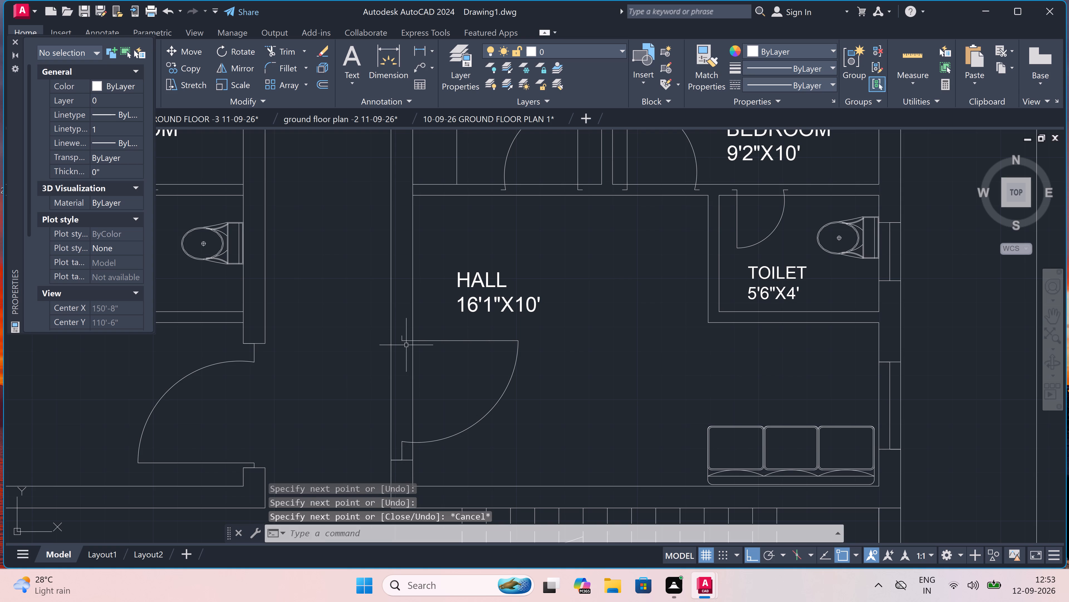
scroll(406, 341, "up", 2)
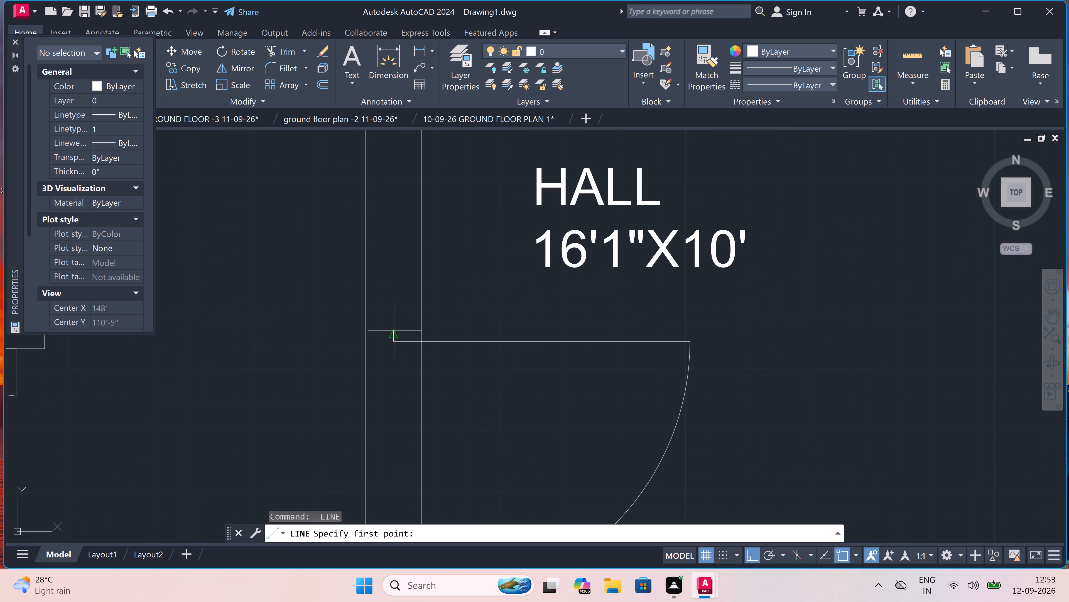
left_click(394, 326)
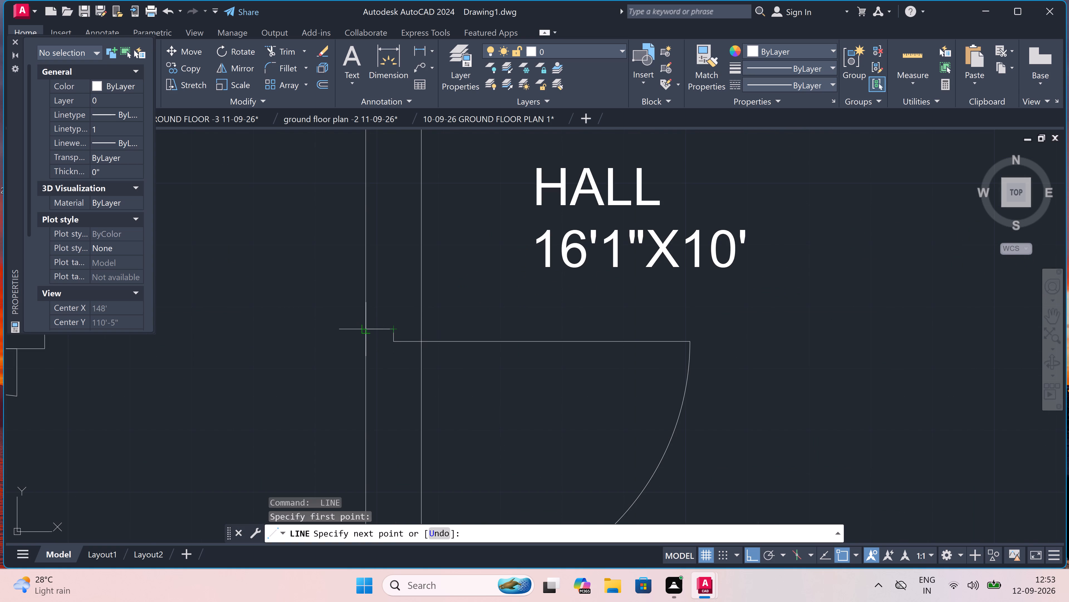
left_click(366, 329)
left_click(421, 324)
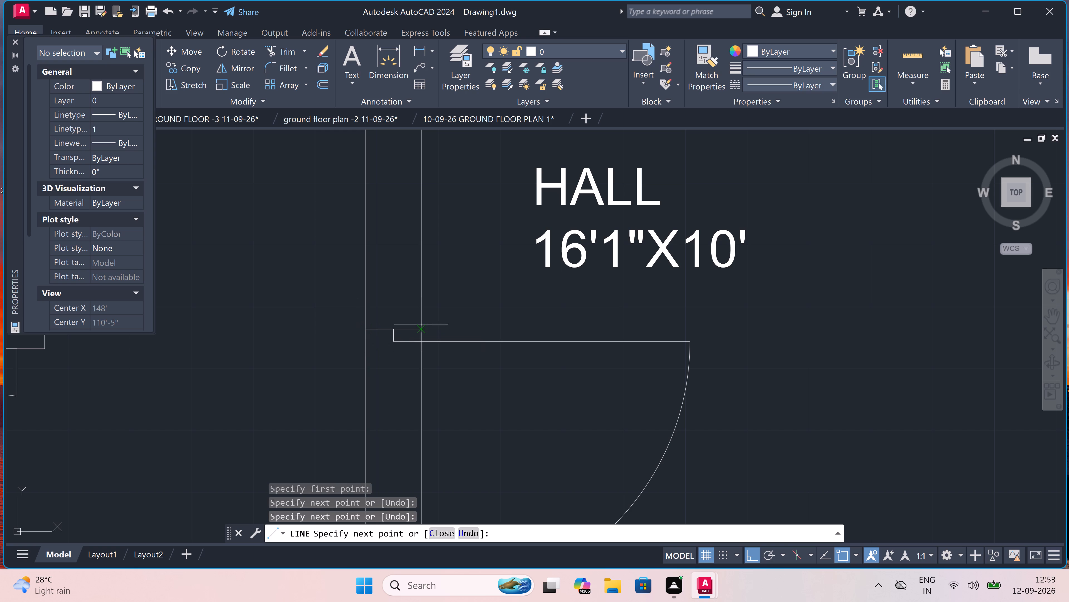
key("Escape")
Draw a line across the wall at the hinge side of the lowest right-hand apartment's kitchen door.
scroll(392, 316, "down", 5)
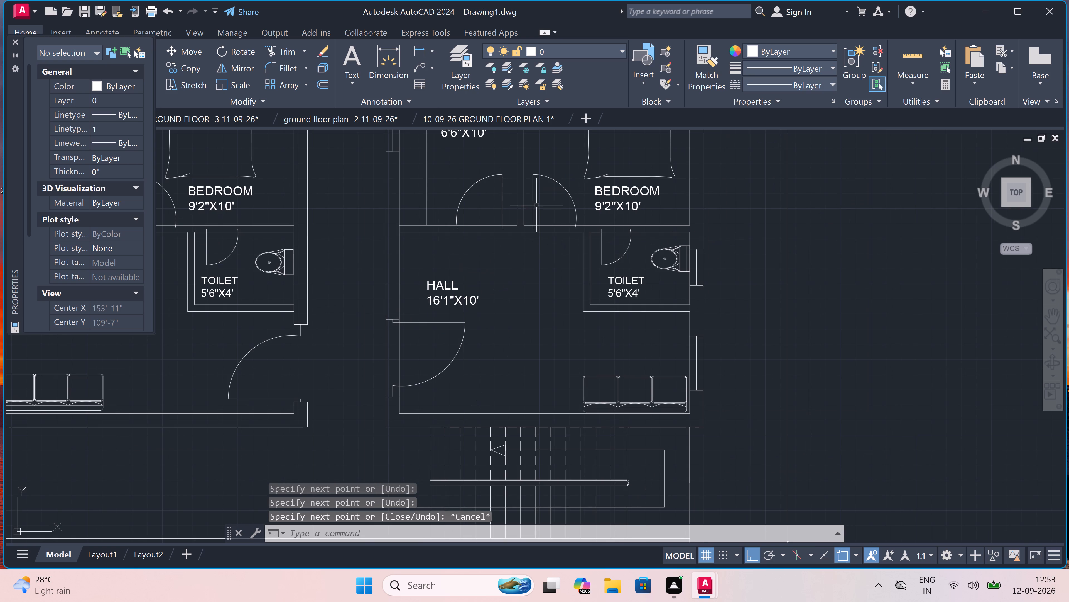
scroll(536, 202, "up", 3)
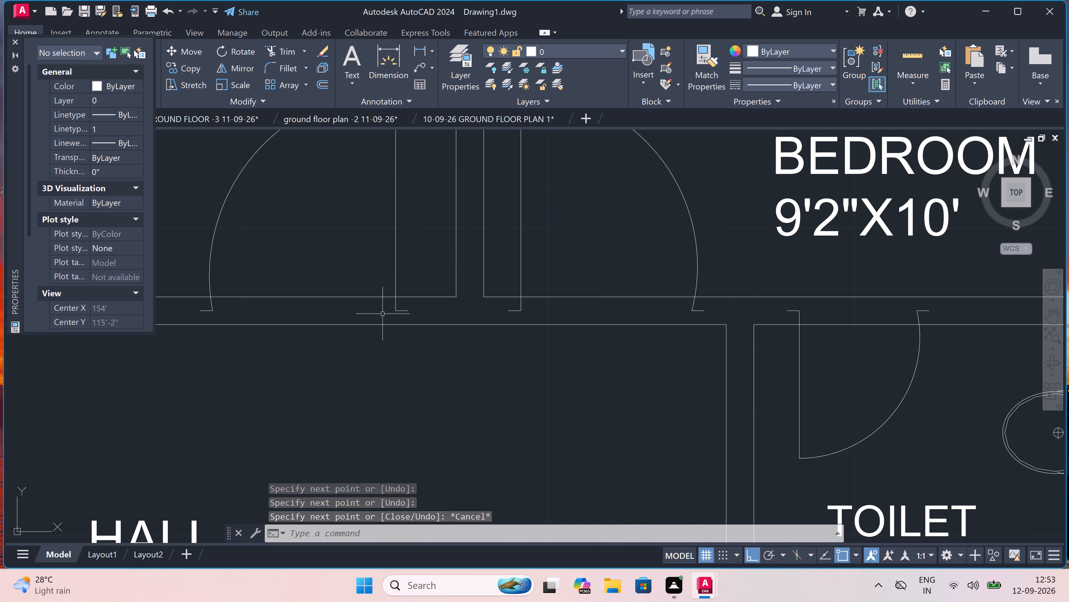
key("space")
left_click(411, 309)
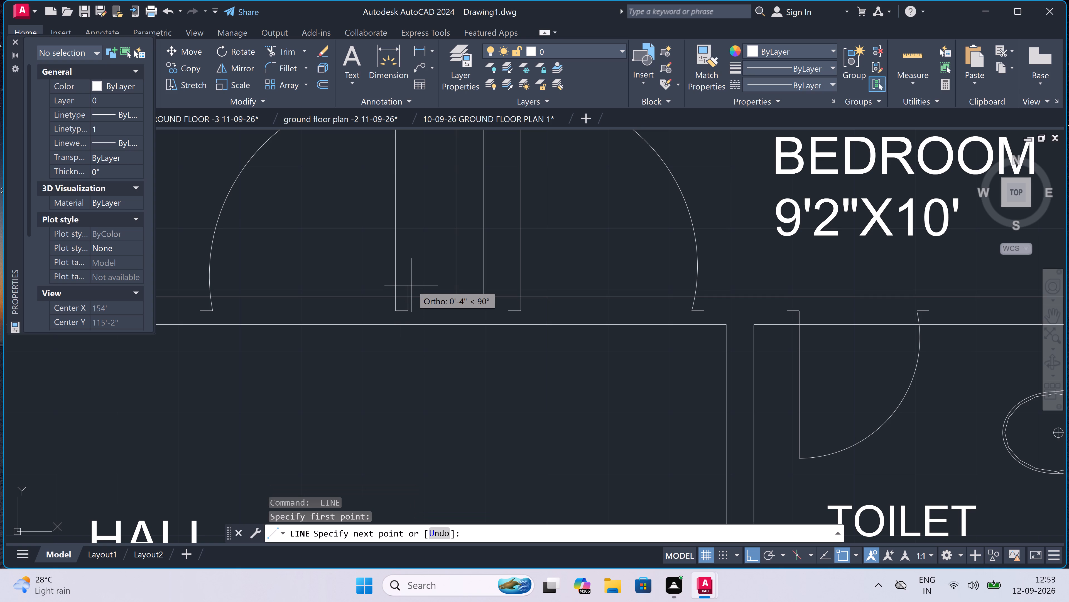
left_click(408, 297)
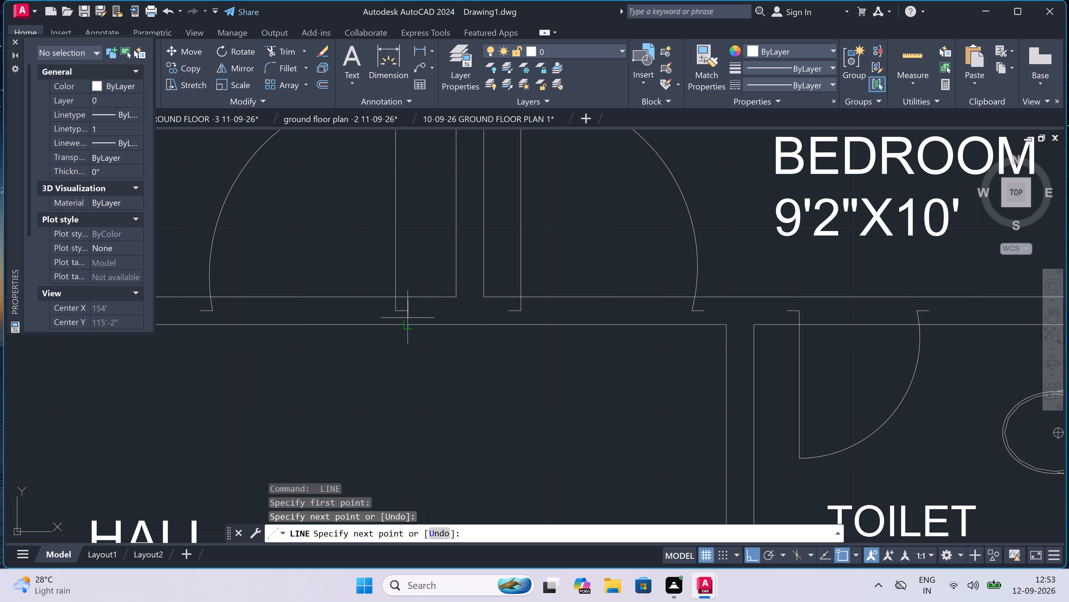
left_click(408, 323)
key("Escape")
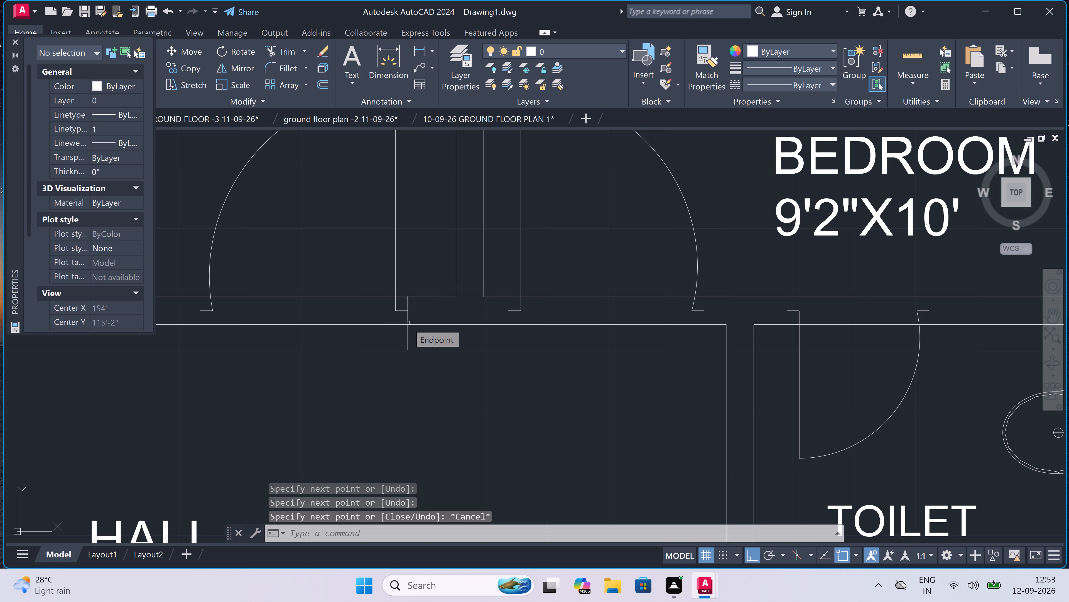
Draw lines across the wall at both ends of the bedroom door opening in the lowest right-hand apartment.
key("space")
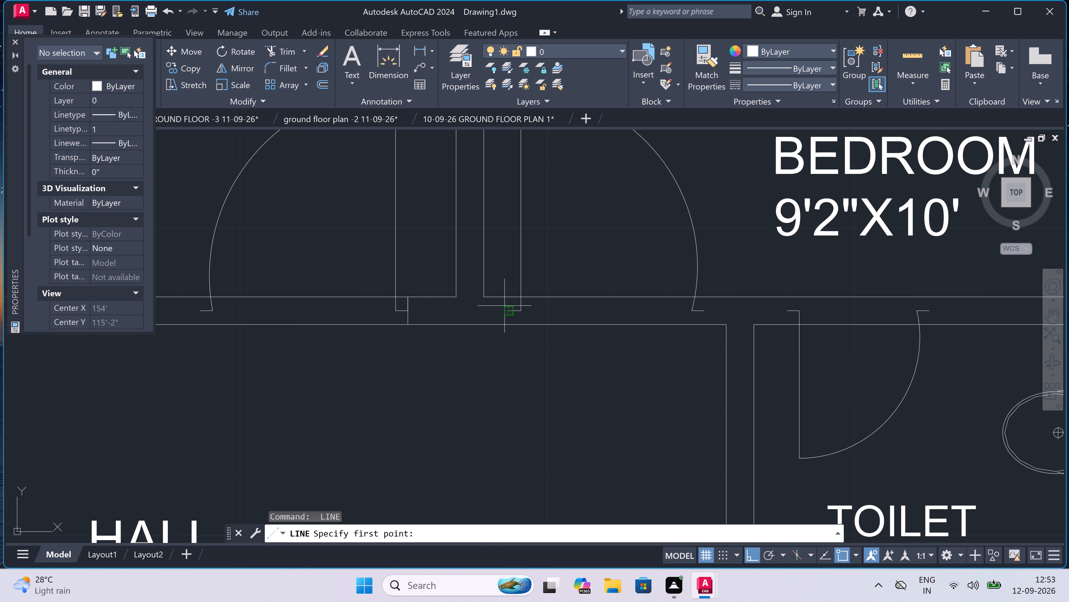
left_click(509, 313)
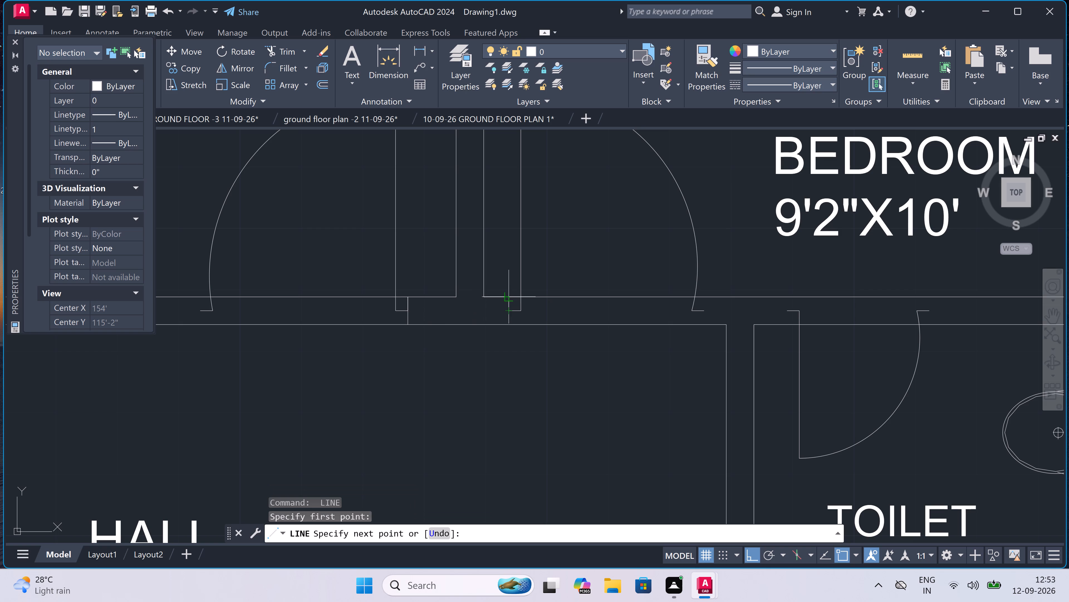
left_click(508, 300)
left_click(511, 323)
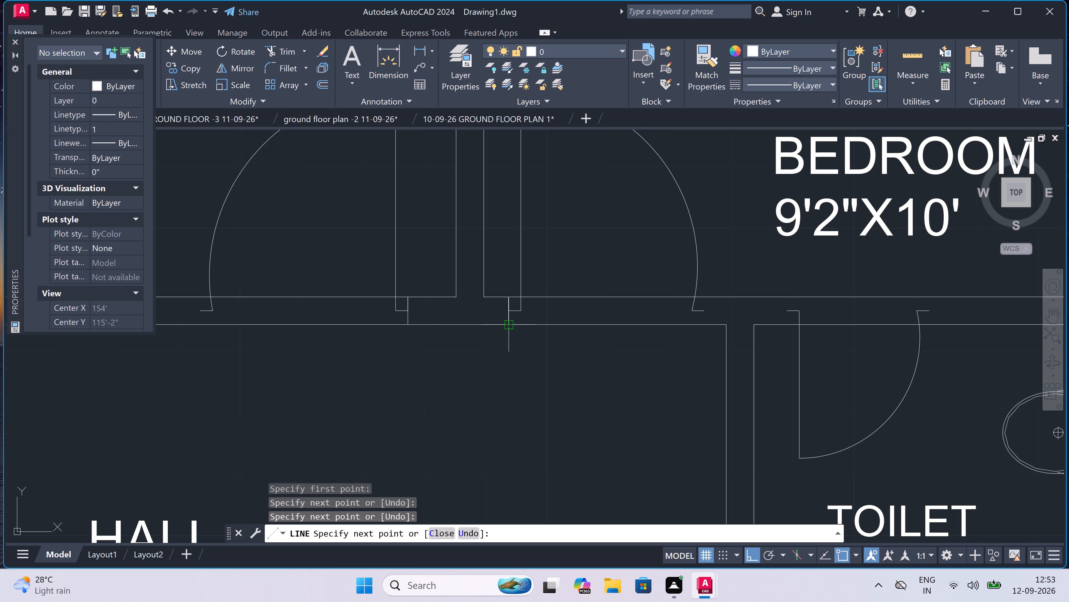
key("Escape")
scroll(483, 320, "down", 3)
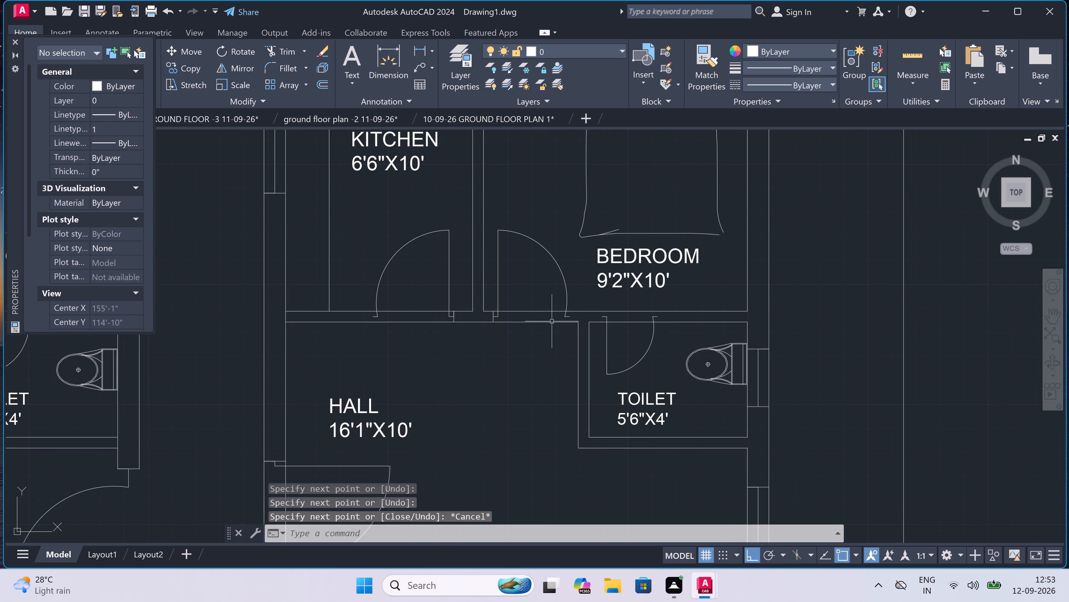
scroll(572, 324, "up", 3)
key("space")
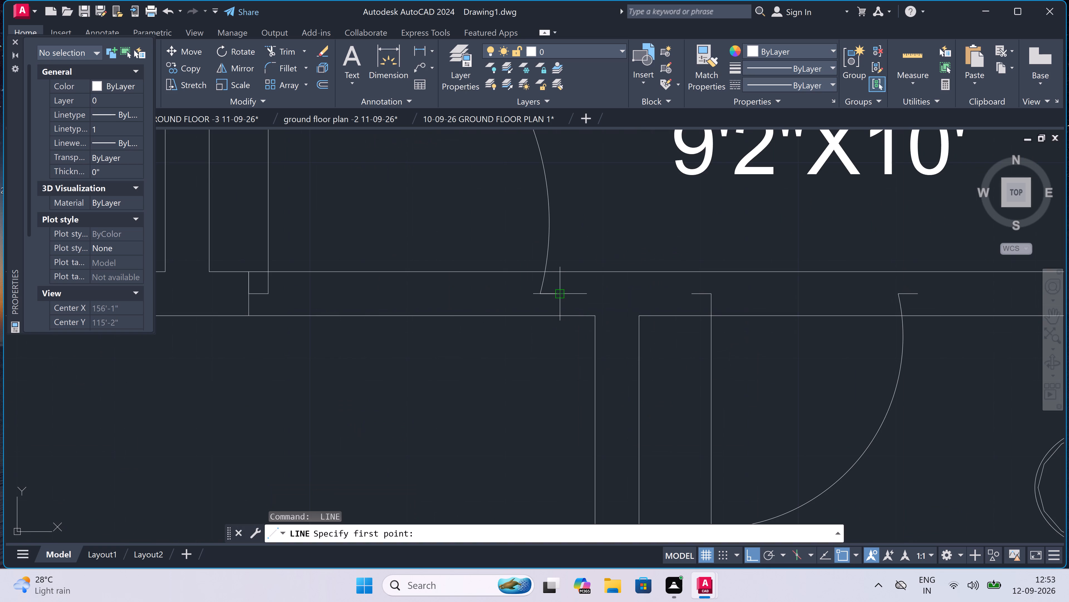
left_click(558, 294)
left_click(564, 273)
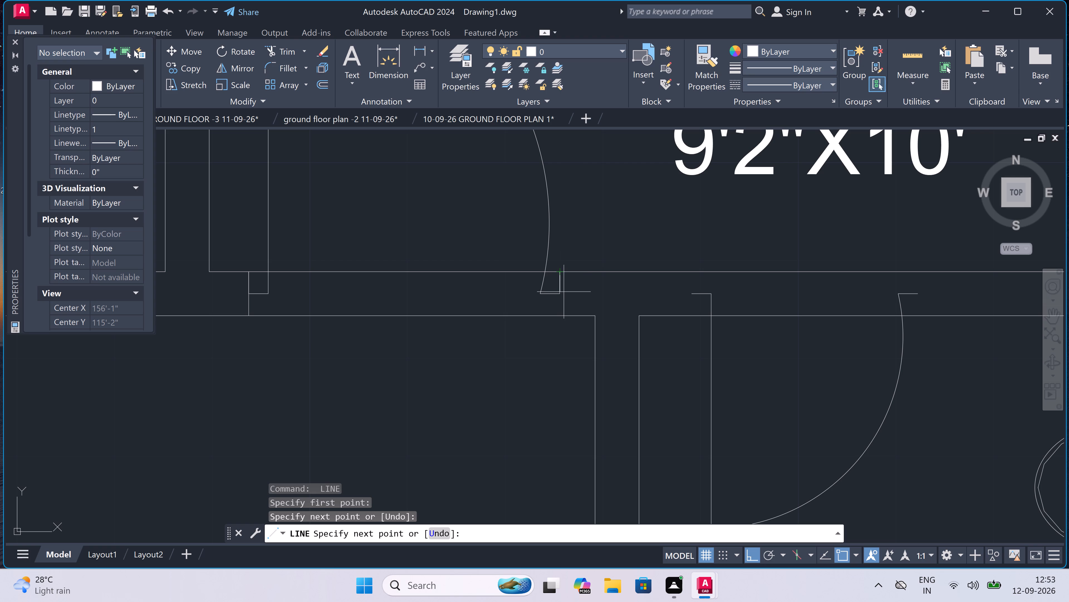
left_click(561, 315)
scroll(561, 315, "down", 5)
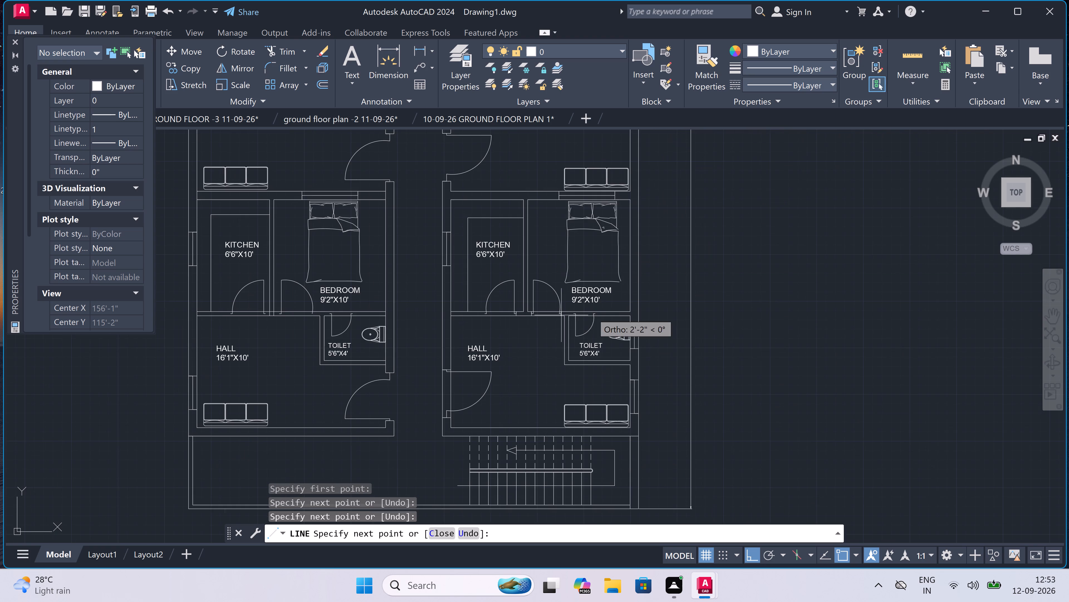
scroll(632, 303, "up", 3)
key("space")
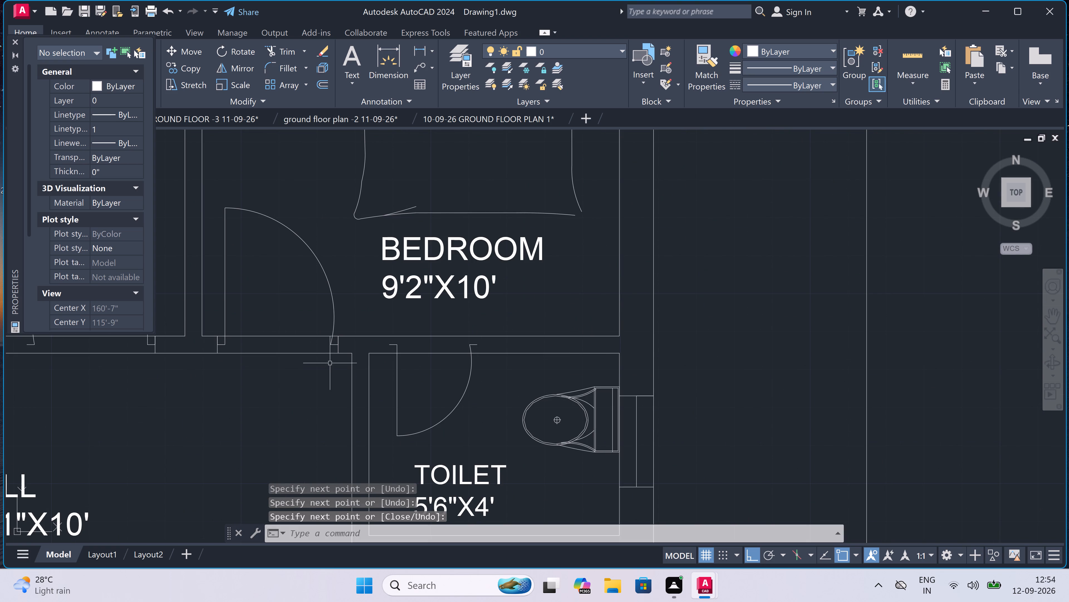
Draw lines across the wall at both ends of the toilet door opening in the lowest right-hand apartment.
scroll(362, 351, "up", 2)
key("space")
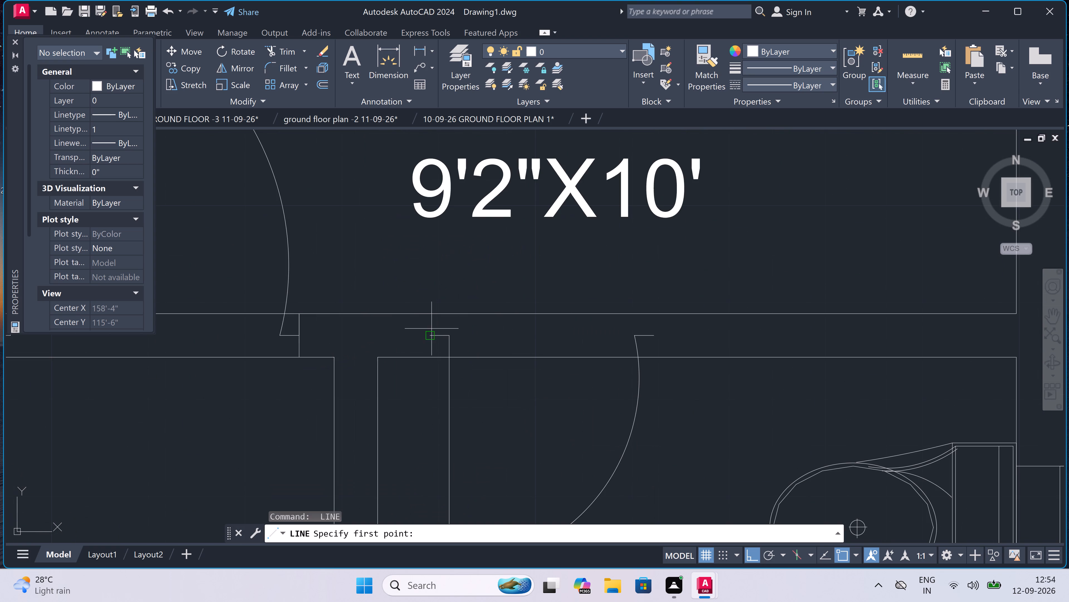
left_click(431, 336)
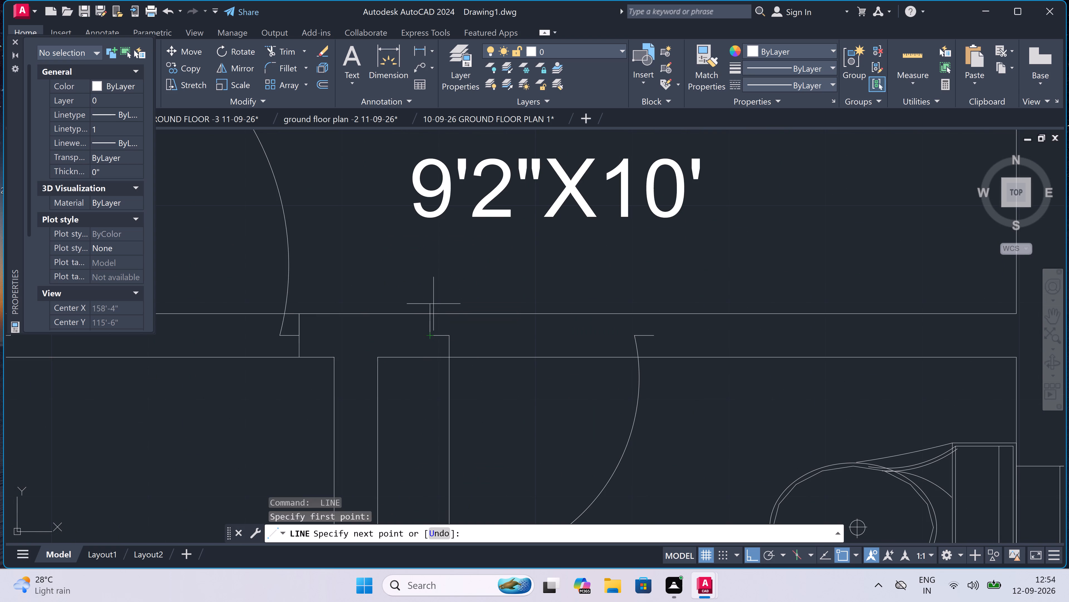
left_click(428, 315)
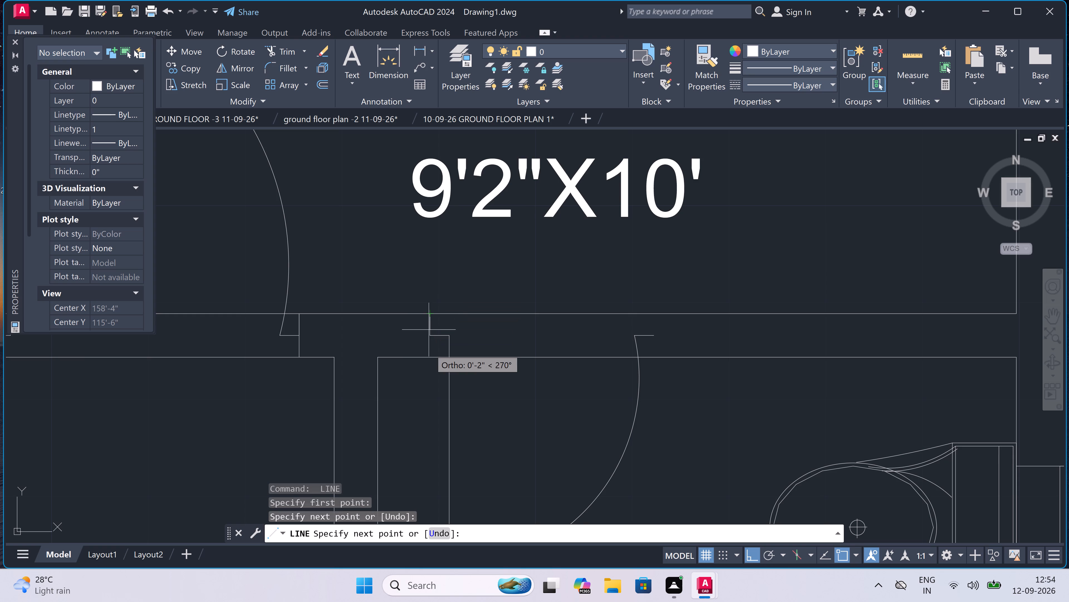
left_click(430, 355)
key("Escape")
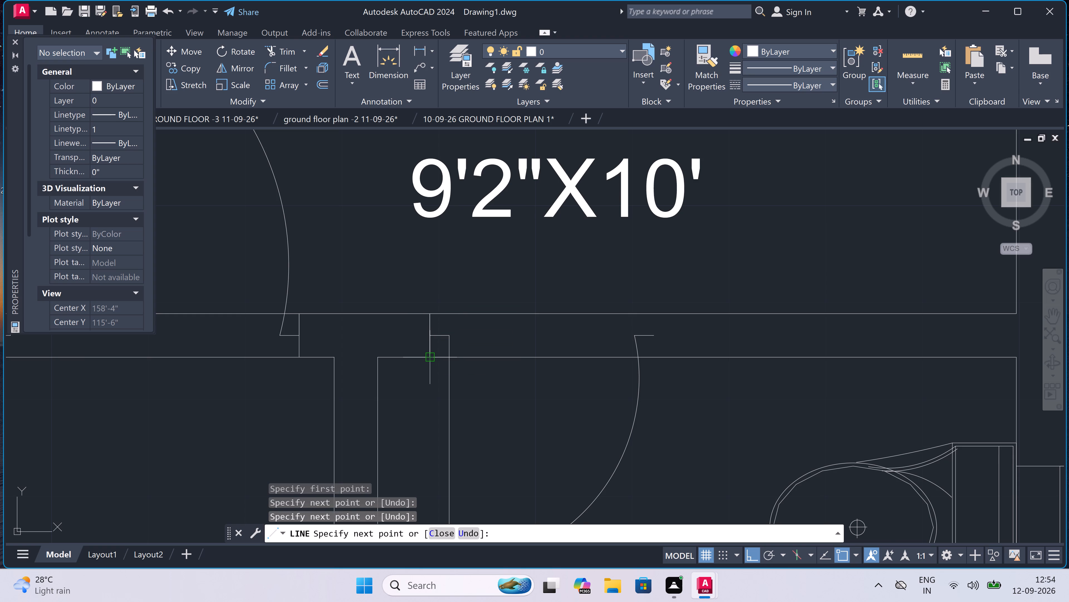
scroll(405, 341, "down", 2)
scroll(481, 345, "up", 2)
key("space")
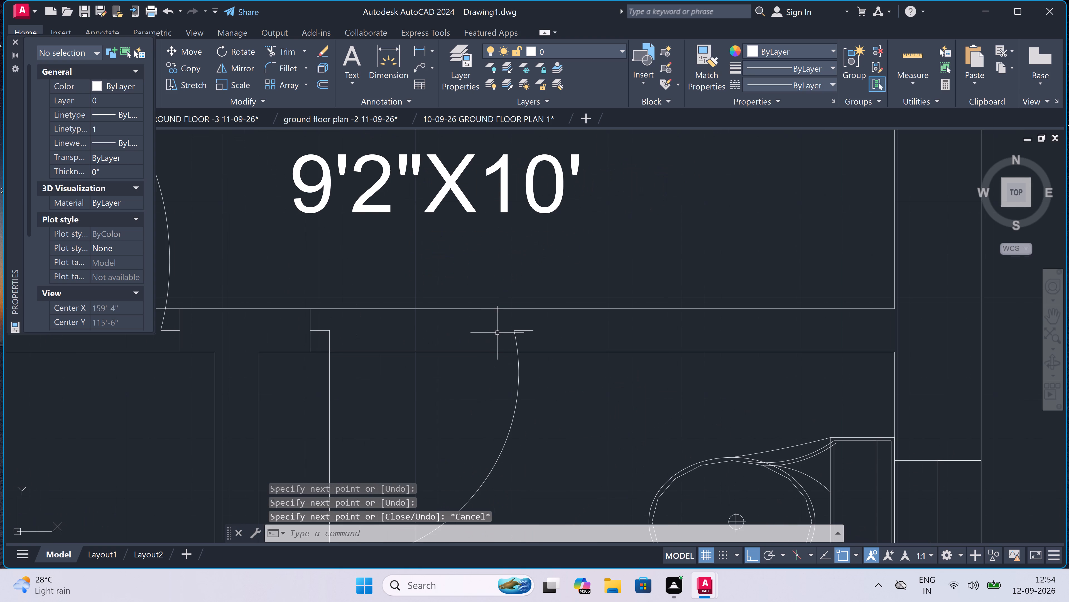
left_click(536, 330)
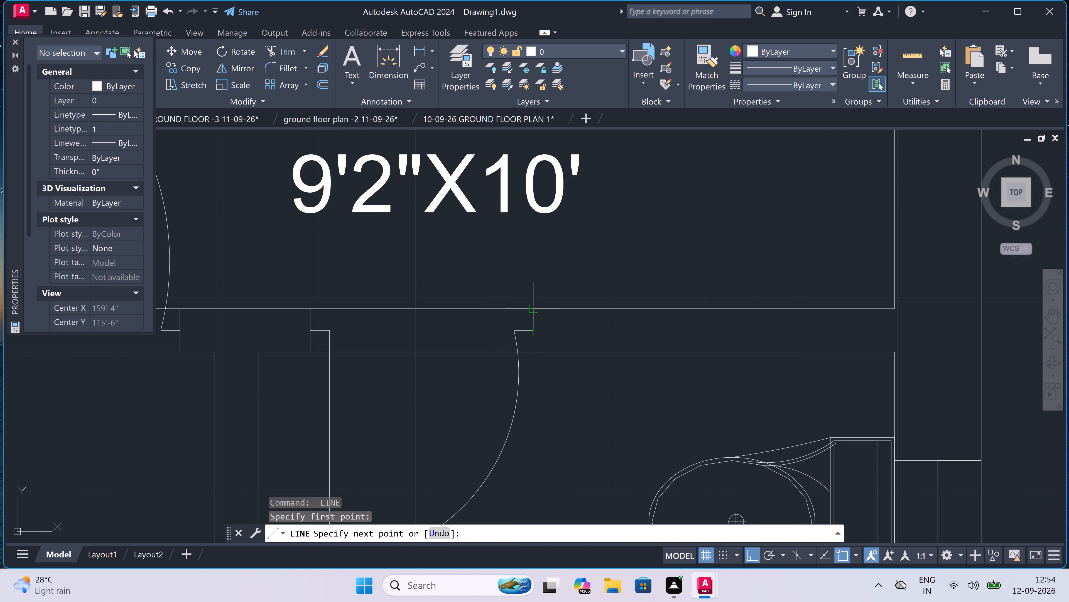
left_click(533, 307)
left_click(534, 355)
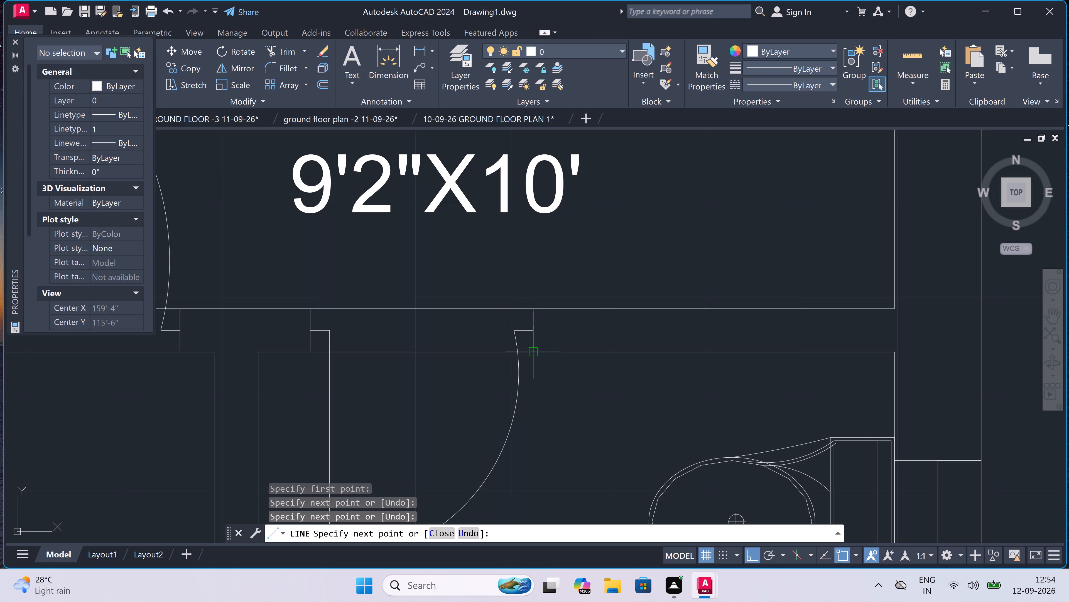
key("Escape")
Draw the remaining line across the wall at the swing end of the lowest right-hand apartment's kitchen door opening.
scroll(533, 348, "down", 4)
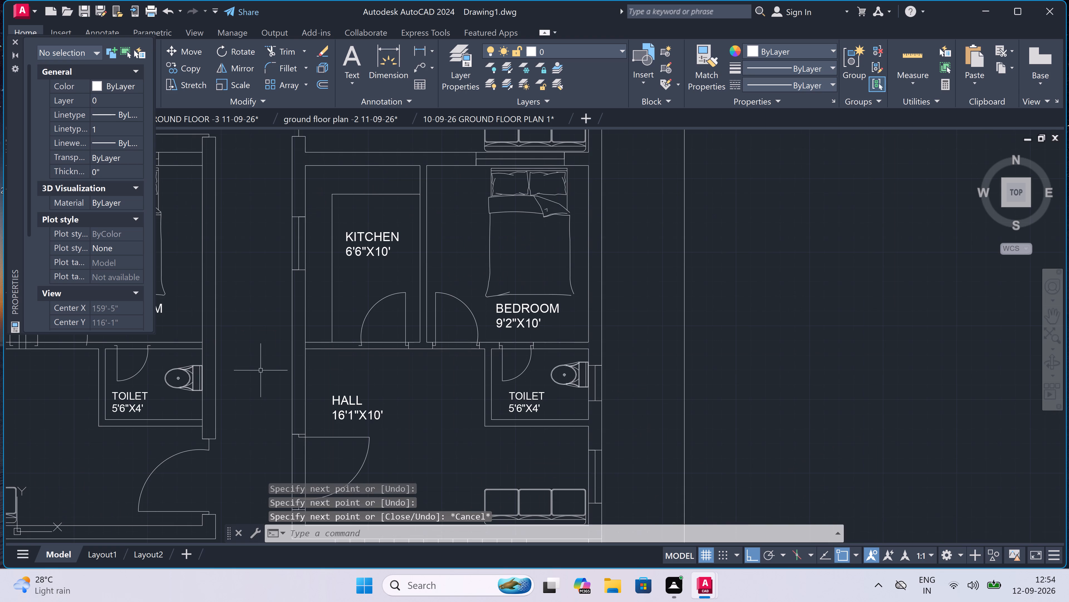
scroll(348, 359, "up", 3)
scroll(395, 319, "up", 2)
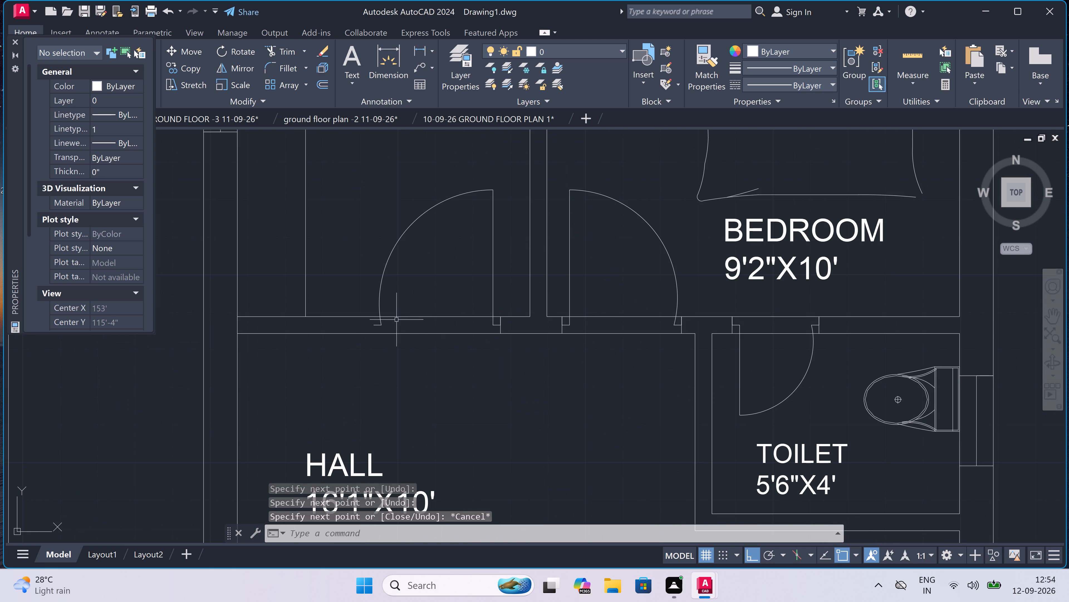
key("space")
left_click(338, 335)
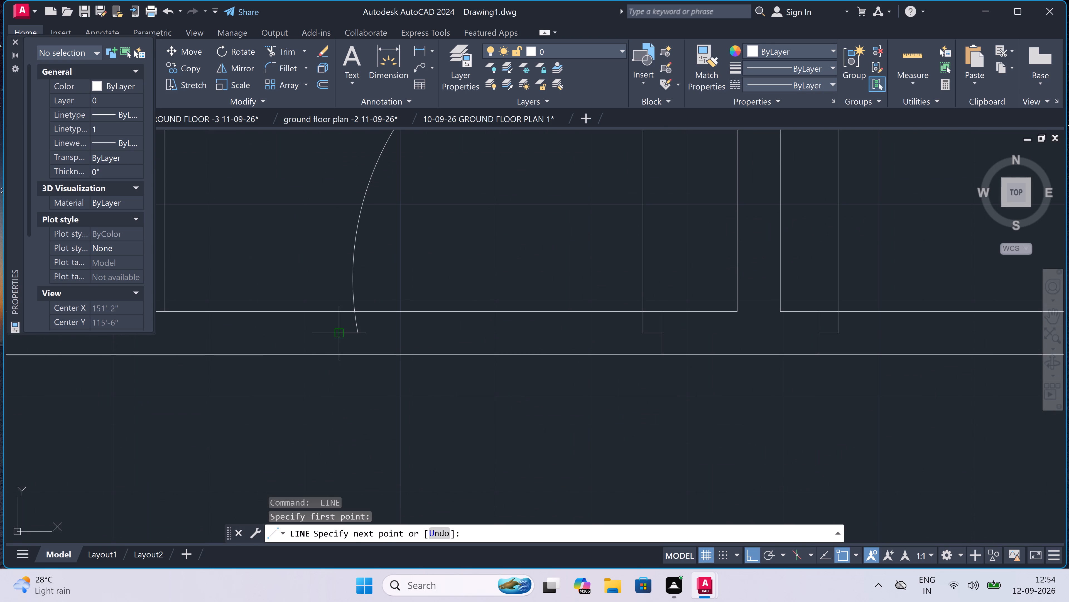
left_click(337, 314)
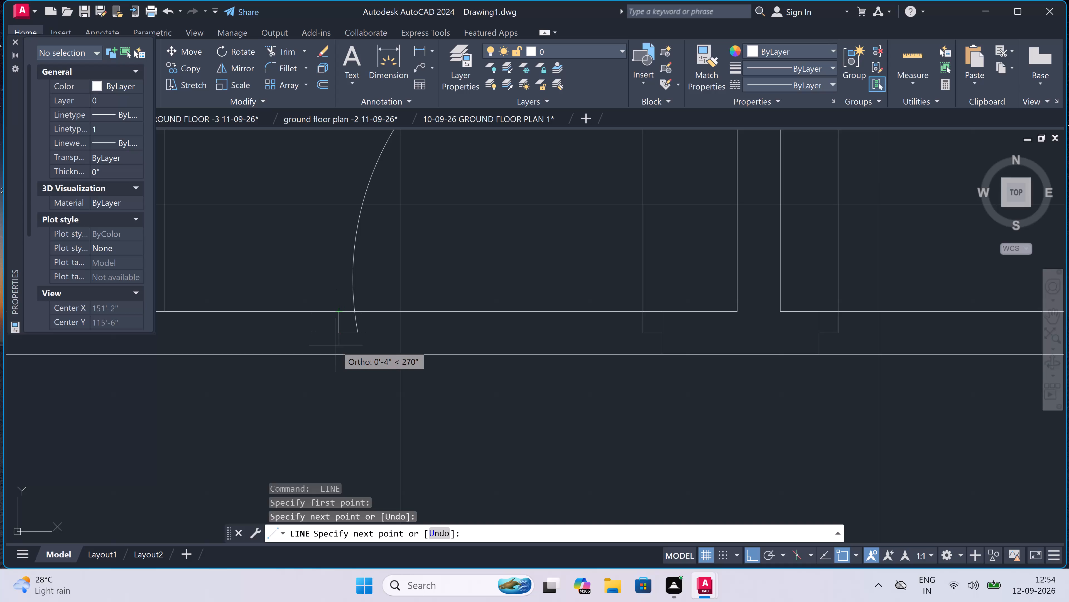
left_click(338, 353)
key("Escape")
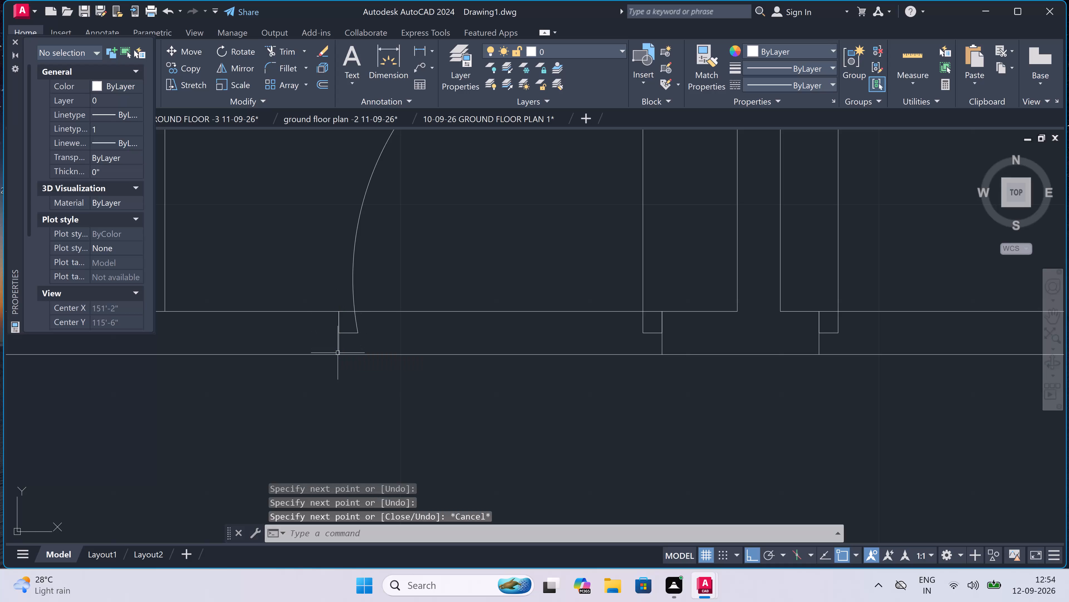
Trim both wall lines and the leftover stubs across the kitchen door opening in the lowest right-hand apartment.
type("TR")
key("space")
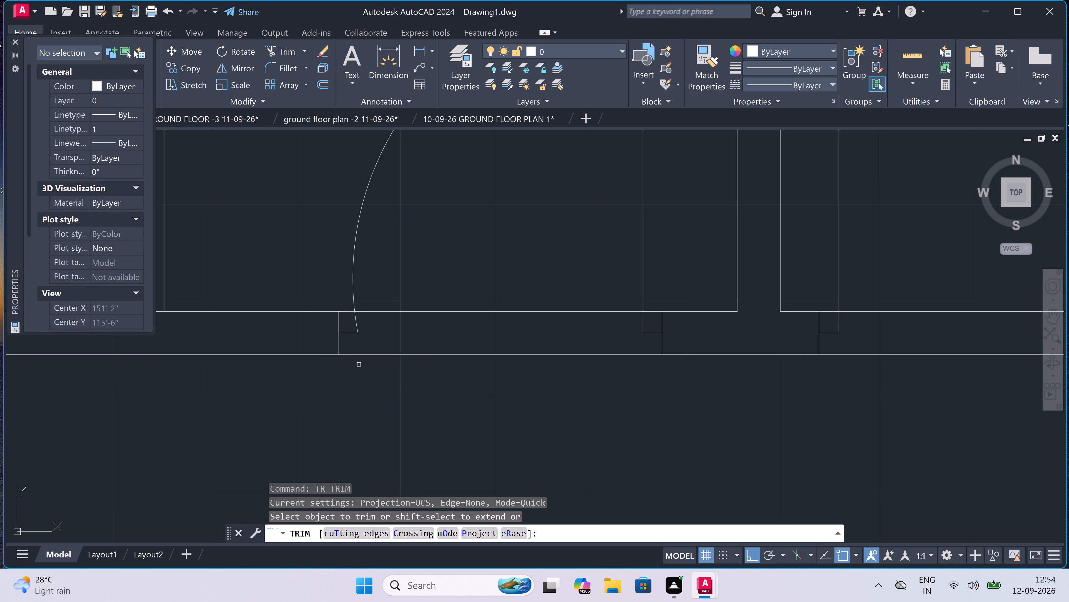
left_click_drag(362, 368, 362, 365)
left_click(406, 292)
scroll(342, 312, "up", 2)
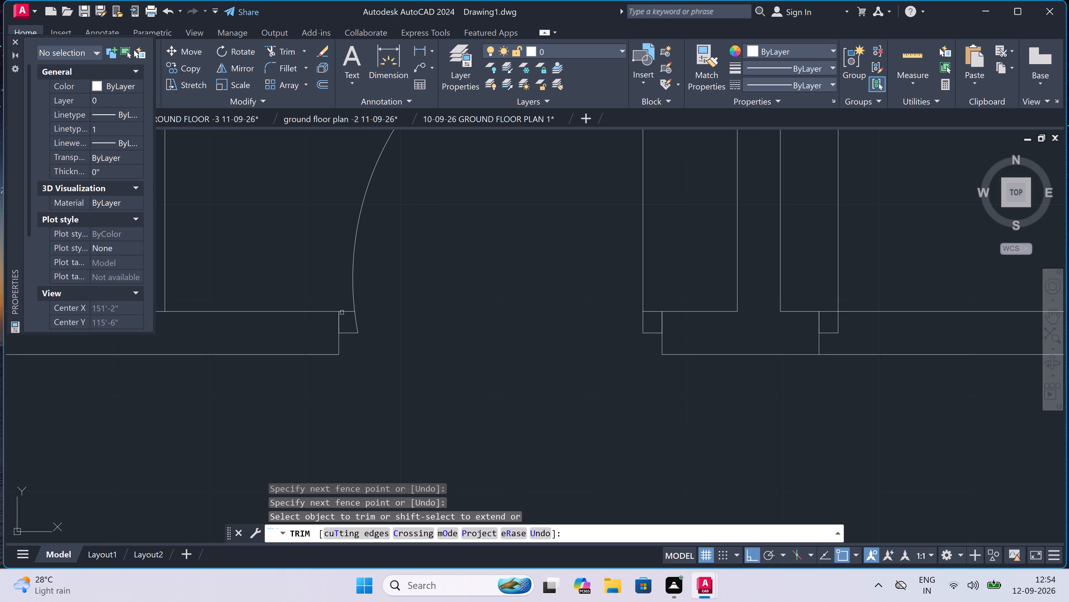
scroll(342, 312, "up", 1)
left_click(344, 315)
left_click(338, 292)
scroll(338, 292, "down", 5)
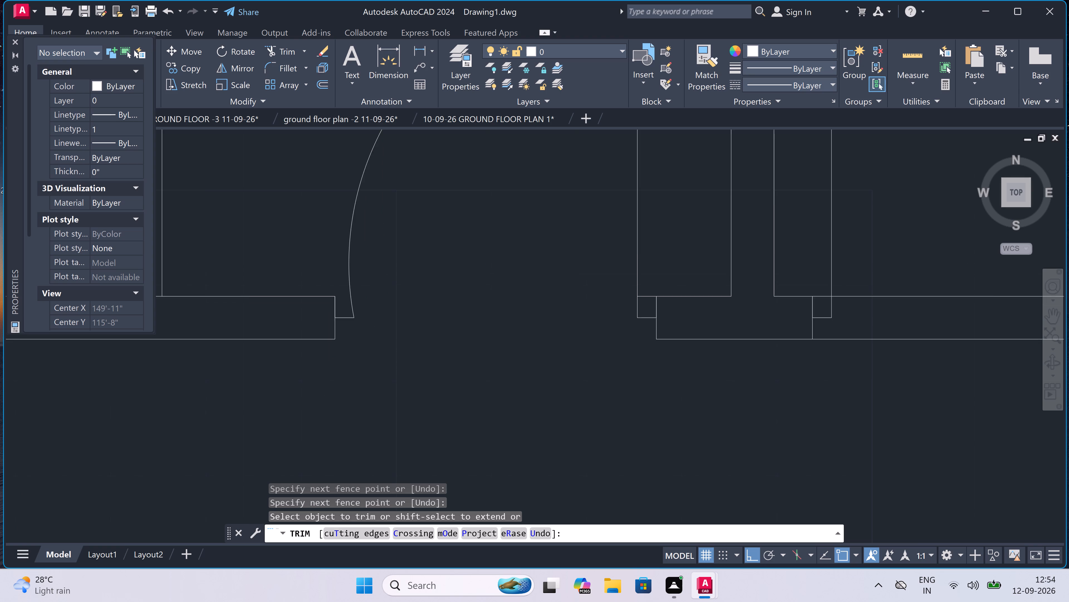
scroll(457, 292, "up", 4)
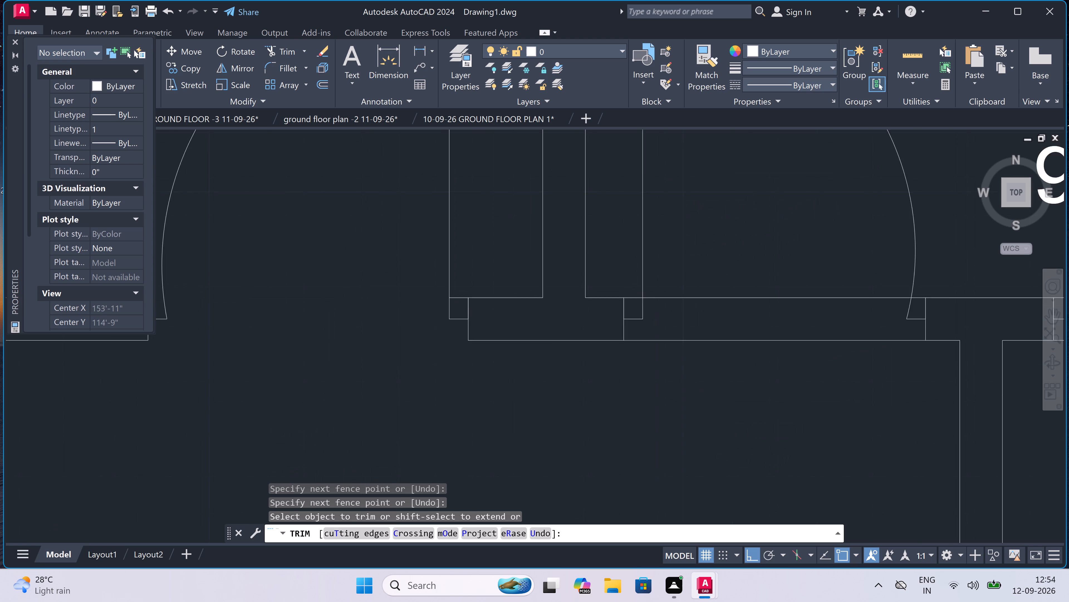
left_click_drag(457, 292, 457, 295)
left_click(455, 306)
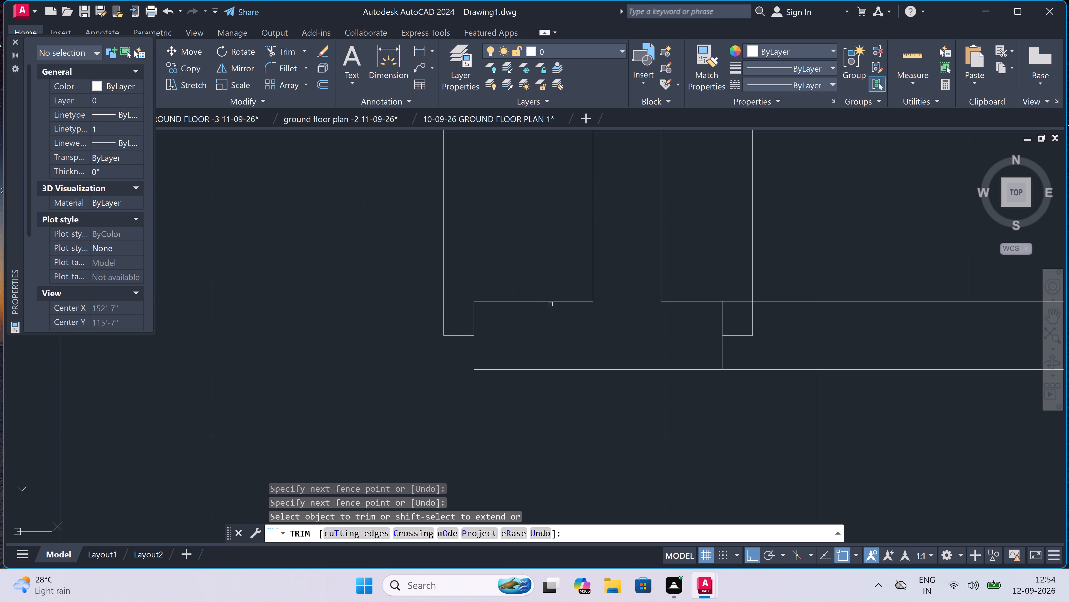
Trim both wall lines and the leftover stubs across the bedroom door opening in the lowest right-hand apartment.
double_click(736, 302)
scroll(580, 319, "down", 5)
scroll(421, 348, "down", 2)
scroll(445, 345, "up", 1)
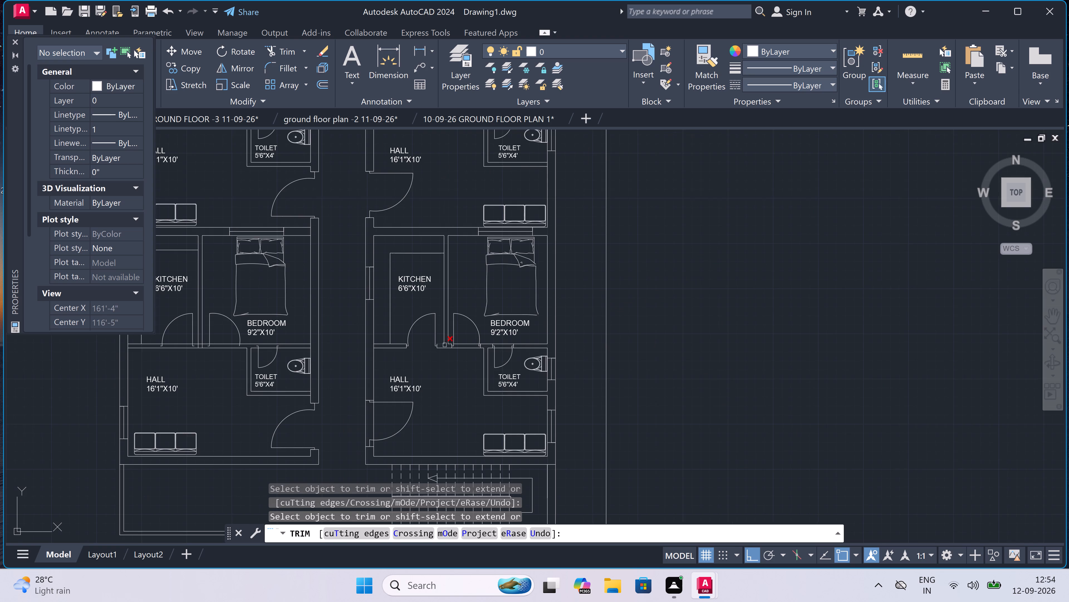
scroll(445, 345, "up", 2)
left_click(548, 368)
double_click(545, 328)
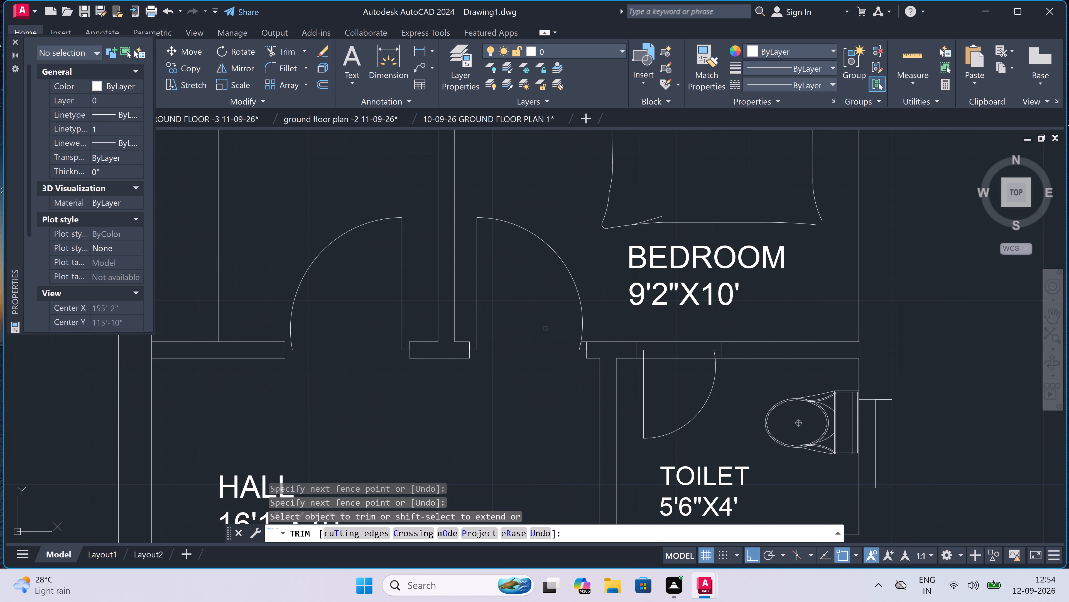
scroll(602, 334, "up", 4)
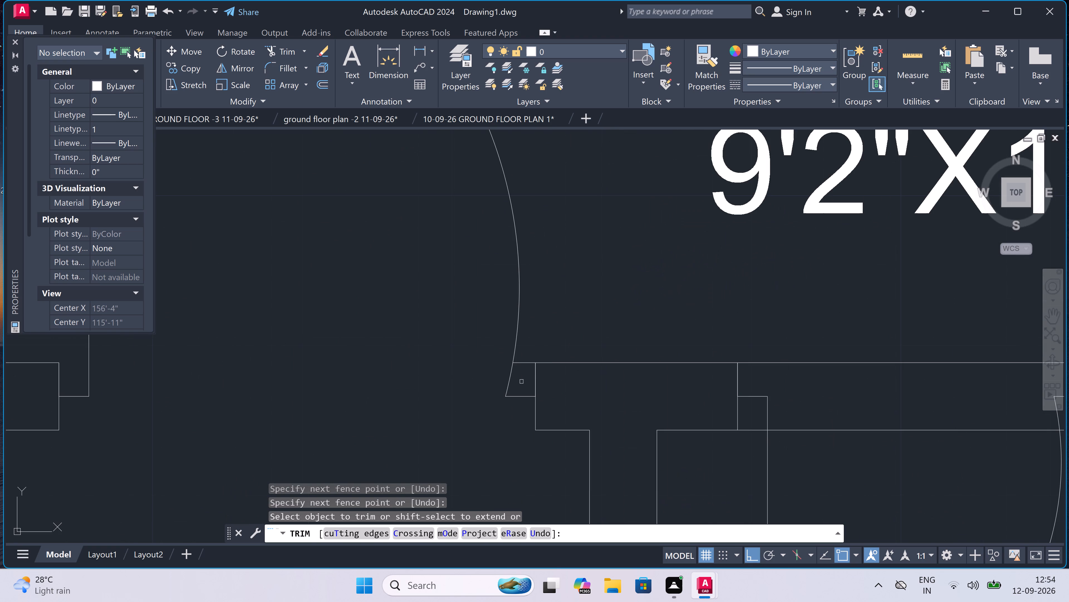
left_click(521, 382)
left_click(529, 334)
Trim both wall lines and the leftover stubs across the toilet door opening in the lowest right-hand apartment.
scroll(529, 334, "down", 4)
scroll(552, 341, "up", 2)
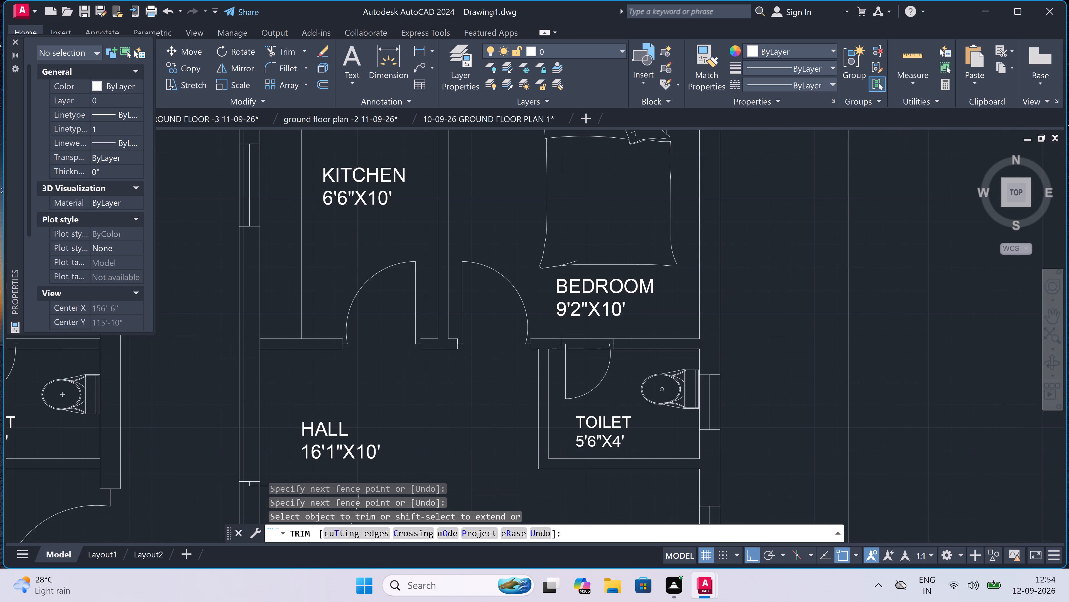
scroll(552, 341, "up", 1)
left_click_drag(599, 366, 599, 367)
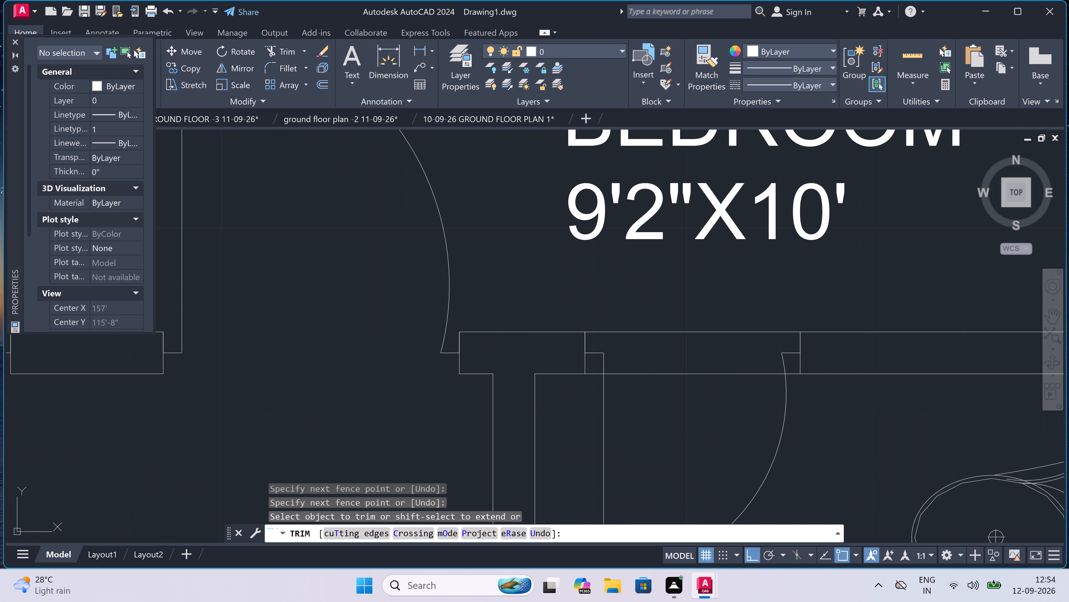
left_click_drag(599, 367, 597, 373)
left_click(588, 394)
left_click(788, 367)
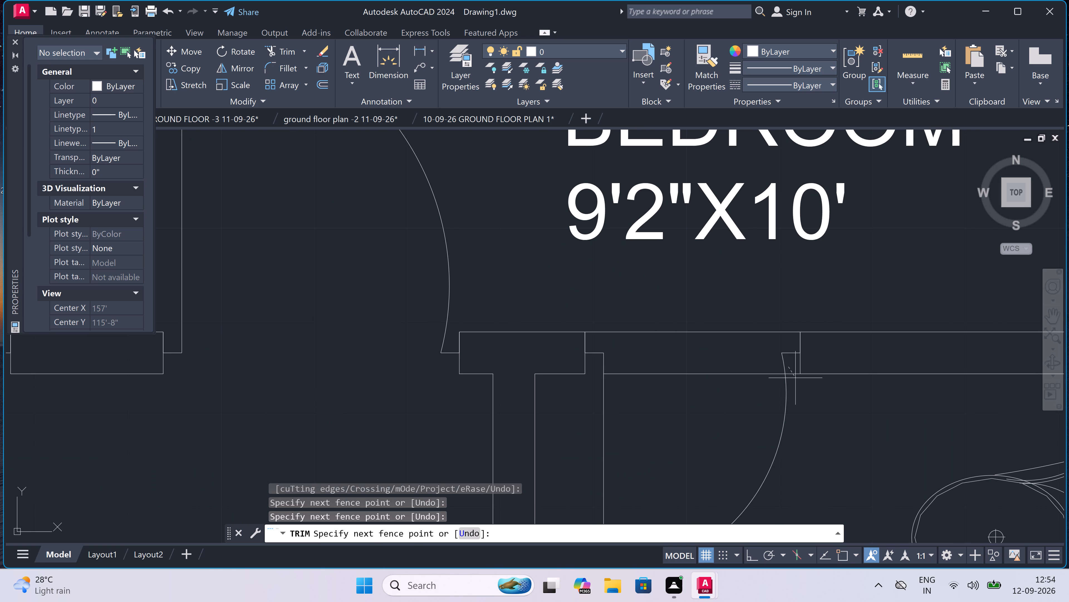
left_click(801, 387)
left_click(710, 401)
left_click(621, 317)
key("Escape")
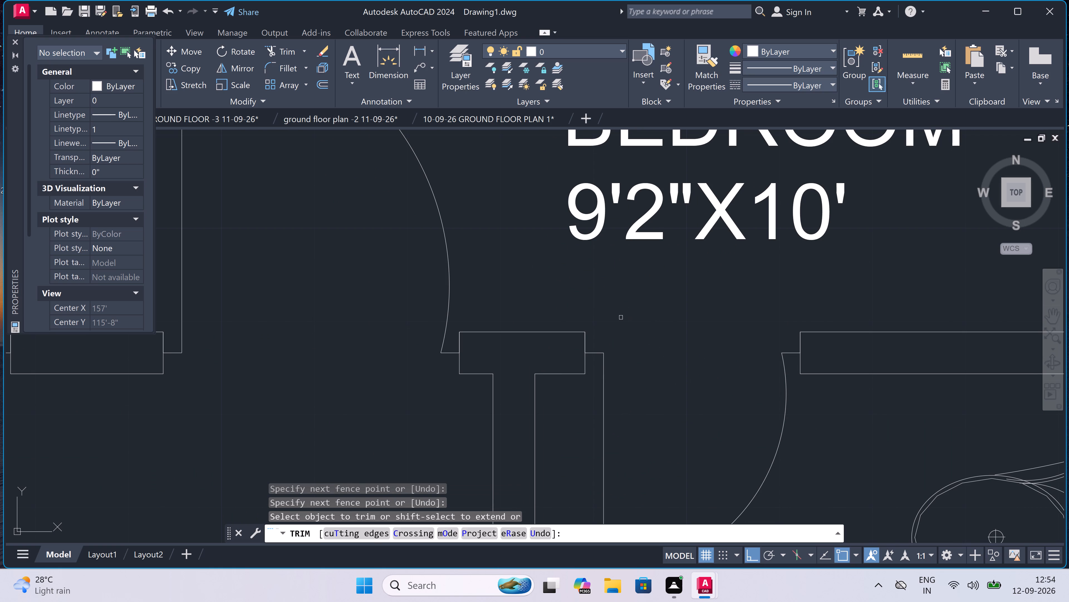
Trim the inner wall line between the swing arc and the lower jamb at the lowest right-hand apartment's hall entrance door.
scroll(621, 317, "down", 4)
scroll(450, 444, "down", 2)
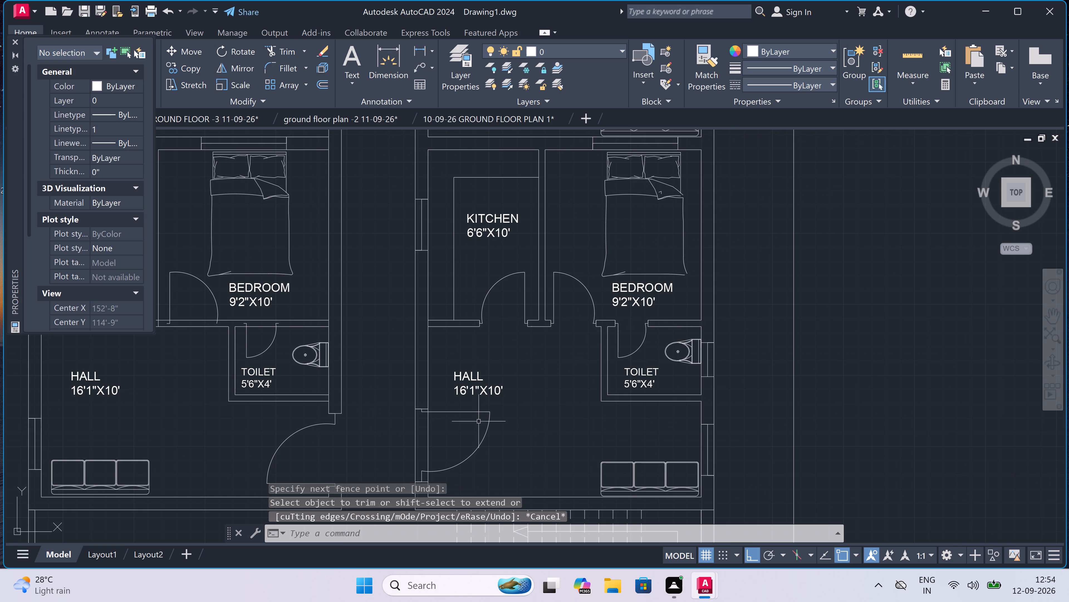
scroll(453, 458, "up", 3)
scroll(404, 457, "up", 3)
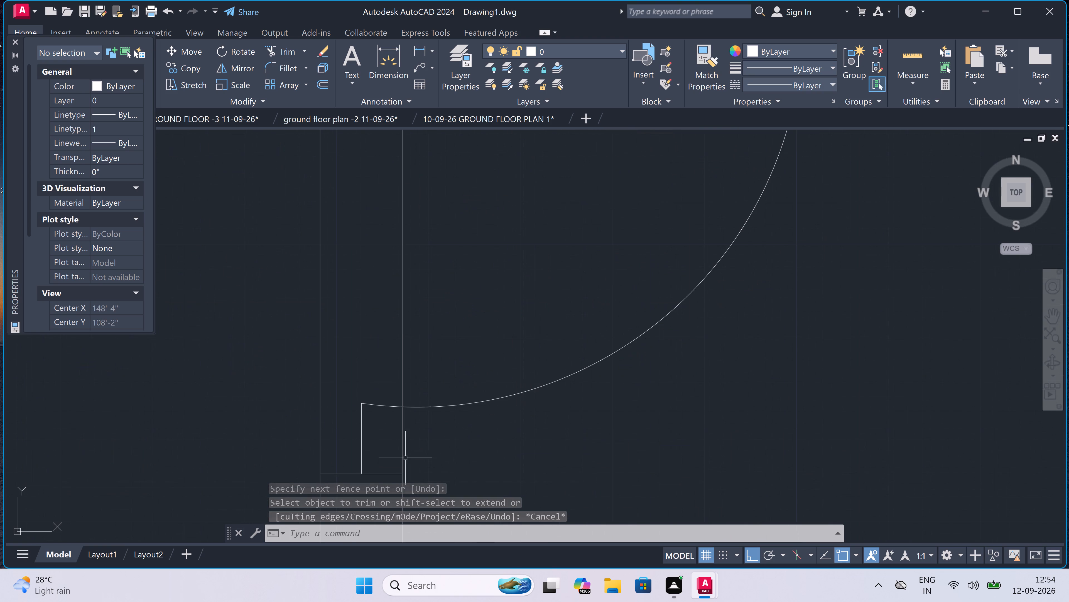
key("space")
double_click(405, 448)
left_click(393, 443)
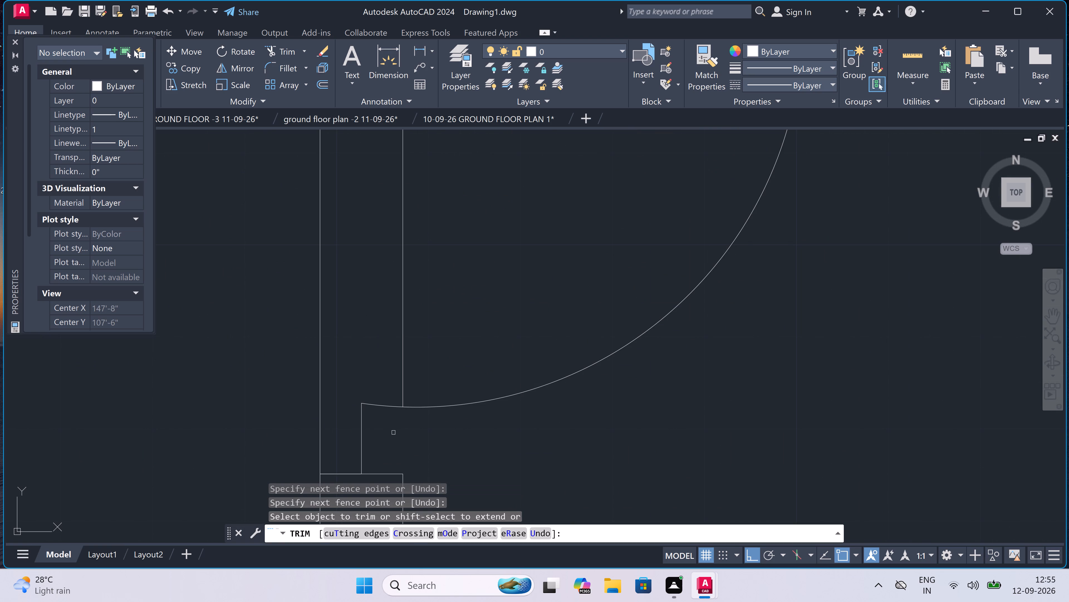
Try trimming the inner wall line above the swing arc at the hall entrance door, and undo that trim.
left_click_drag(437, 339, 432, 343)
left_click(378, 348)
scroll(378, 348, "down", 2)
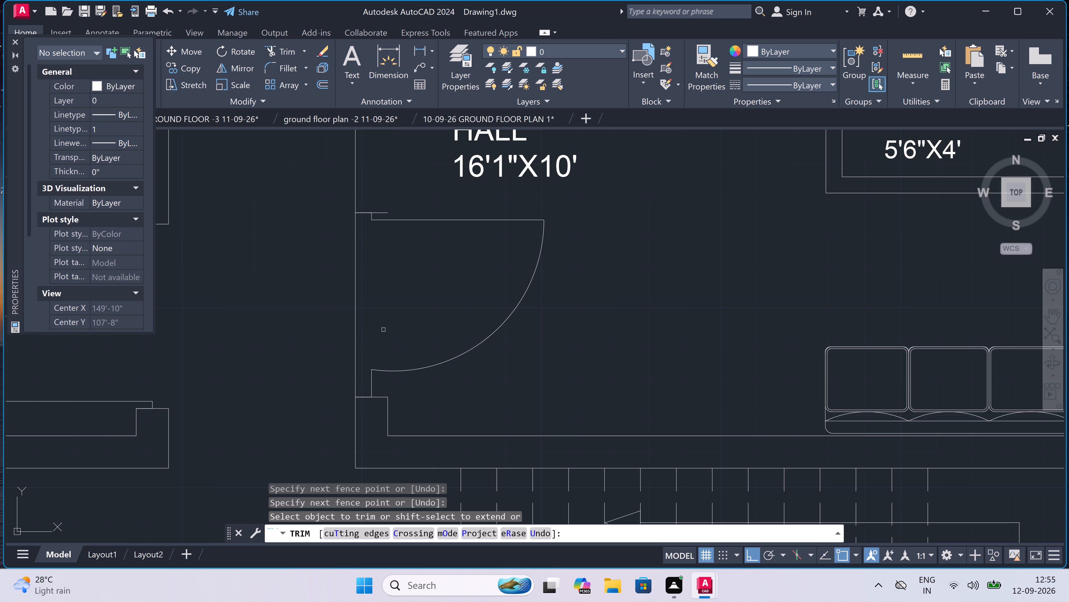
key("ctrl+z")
Trim the remaining inner and outer wall lines and the hinge-side stub across the lowest right-hand apartment's hall entrance opening.
scroll(425, 321, "down", 4)
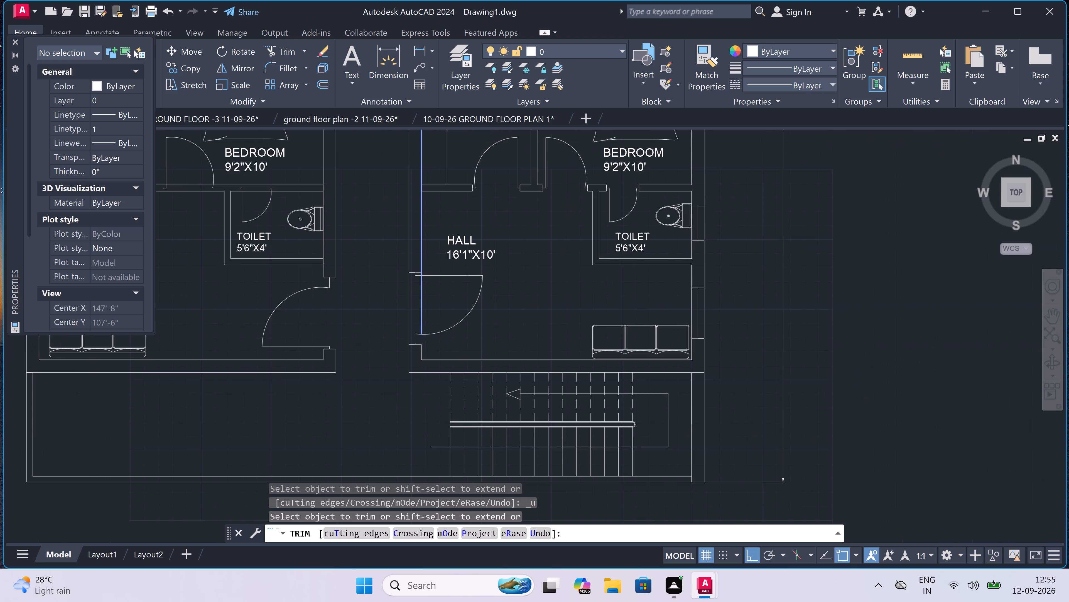
left_click(421, 315)
left_click(409, 307)
scroll(418, 281, "up", 4)
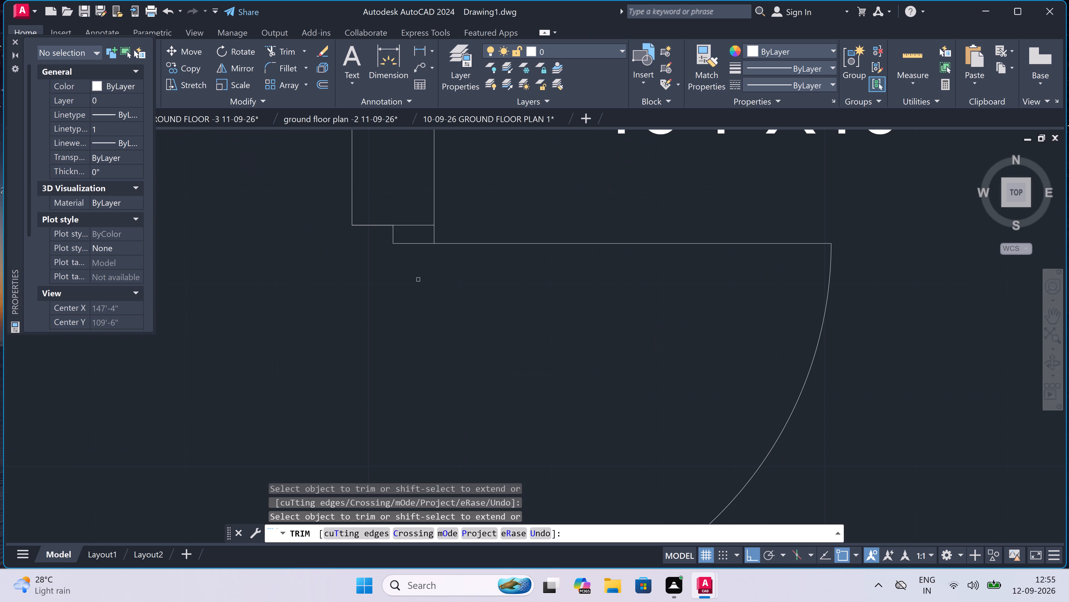
scroll(436, 223, "up", 3)
left_click_drag(413, 264, 415, 264)
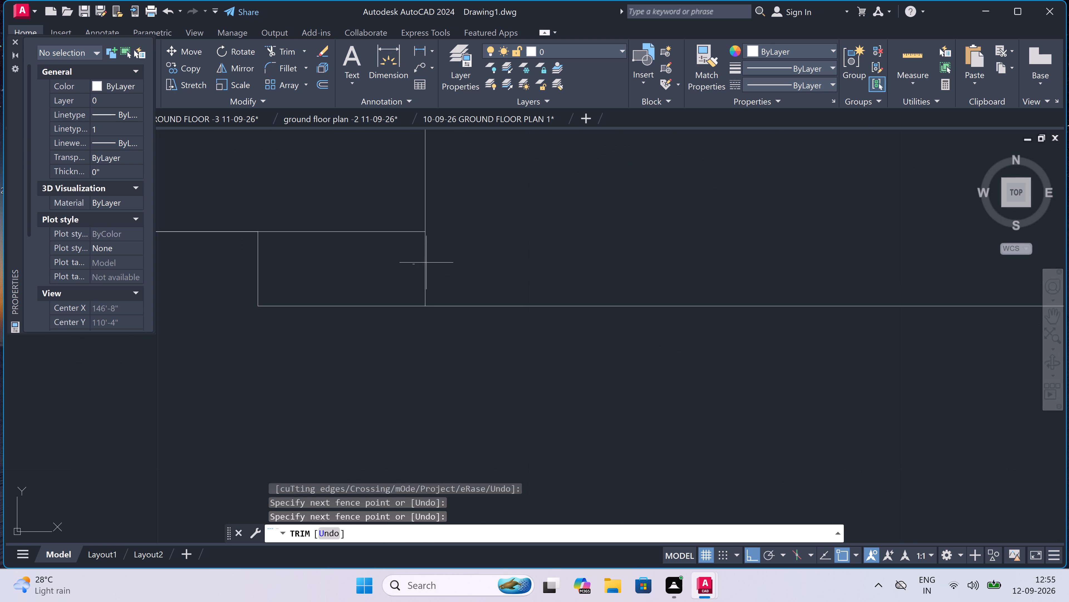
left_click(516, 241)
key("Escape")
Examine the whole ground floor plan, from the top apartments down to the staircase and title.
scroll(516, 243, "down", 11)
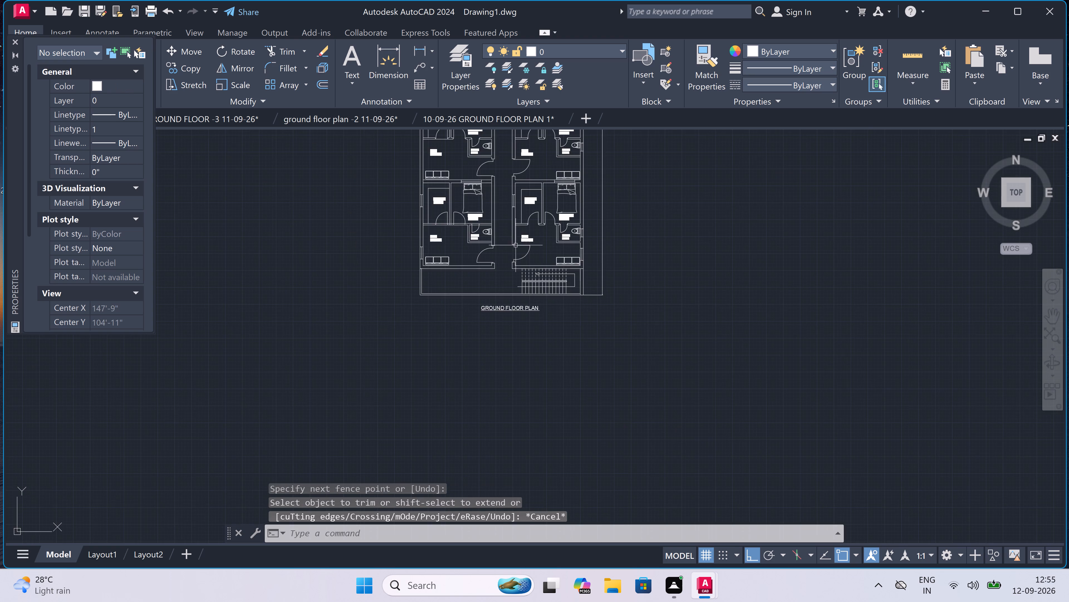
scroll(508, 248, "down", 4)
scroll(514, 208, "up", 5)
scroll(515, 209, "down", 2)
scroll(541, 177, "up", 2)
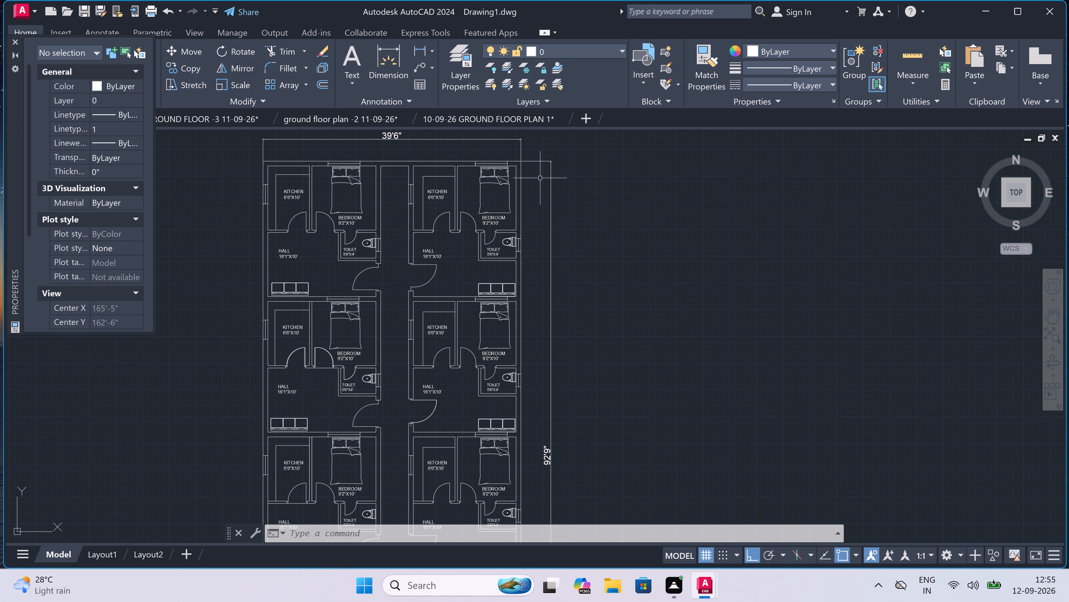
scroll(540, 178, "down", 2)
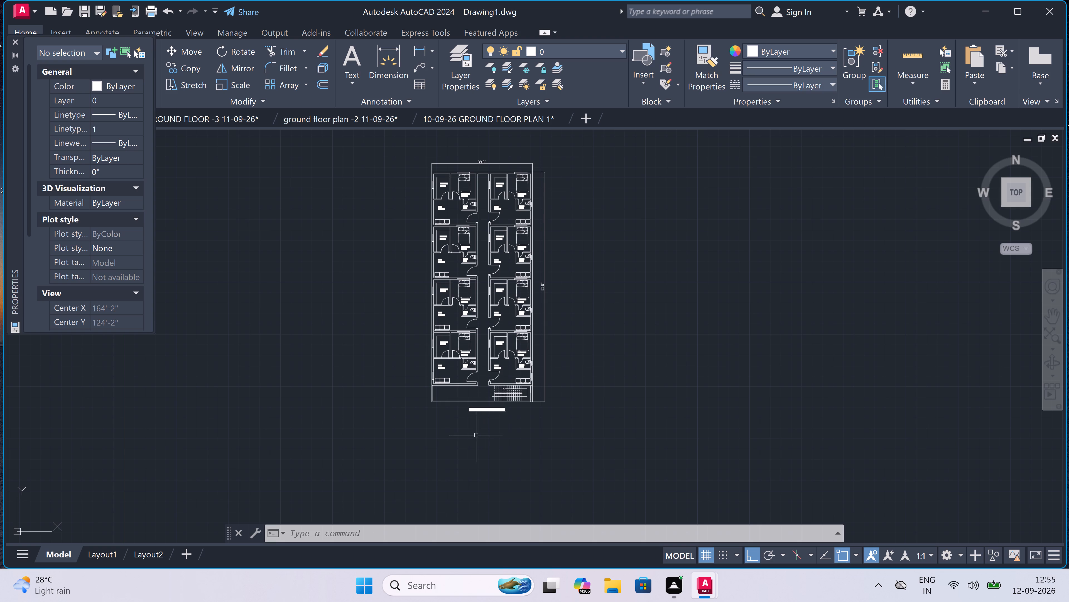
scroll(472, 416, "up", 3)
scroll(439, 374, "down", 1)
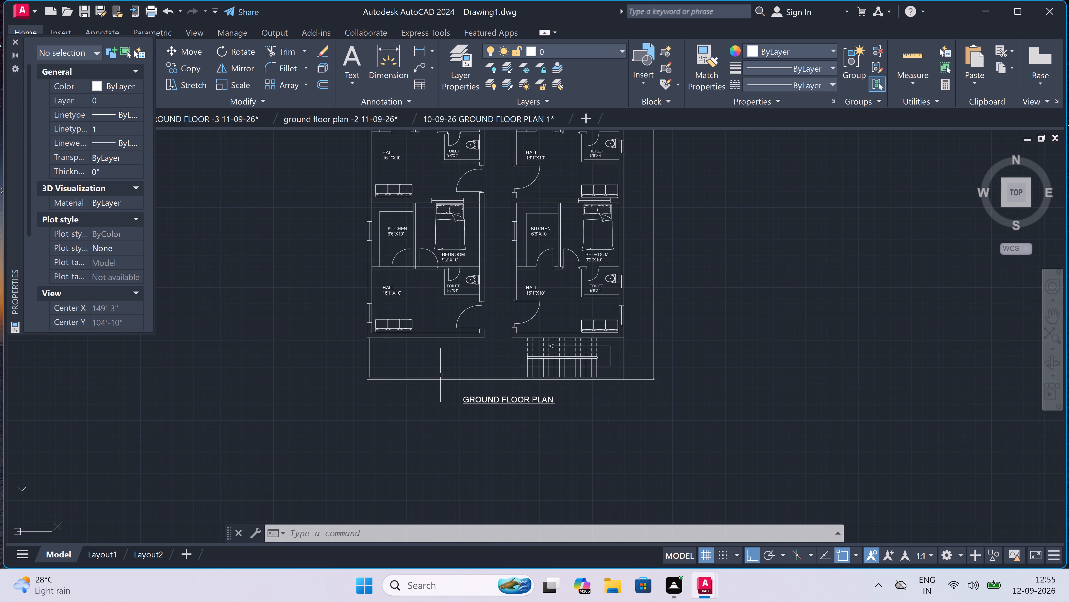
scroll(441, 334, "up", 1)
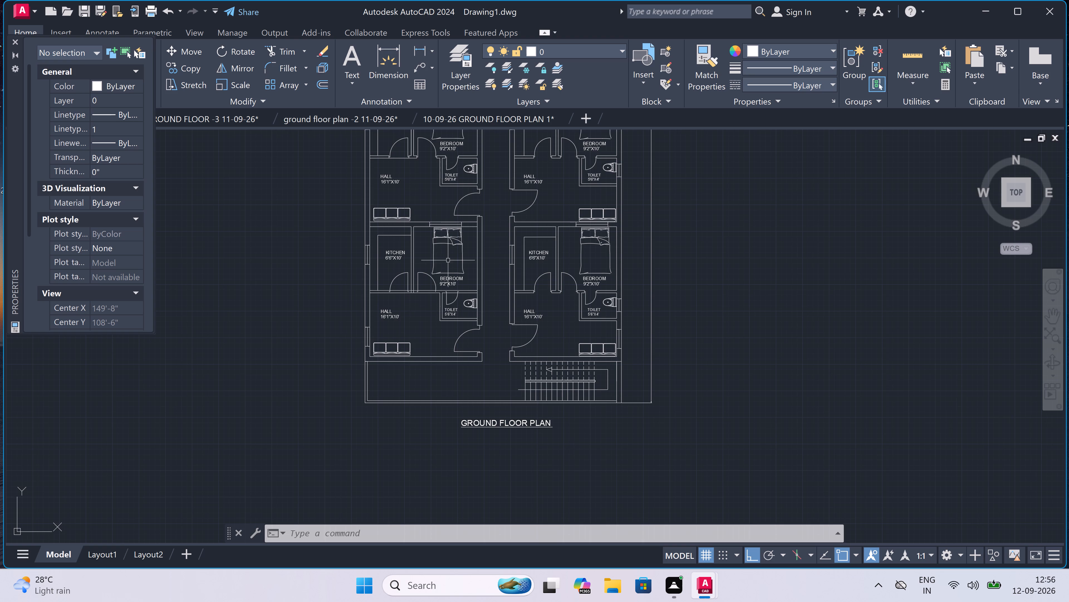
Erase the window lines in the wall behind the bed of the lowest left-hand apartment's bedroom.
scroll(457, 225, "up", 4)
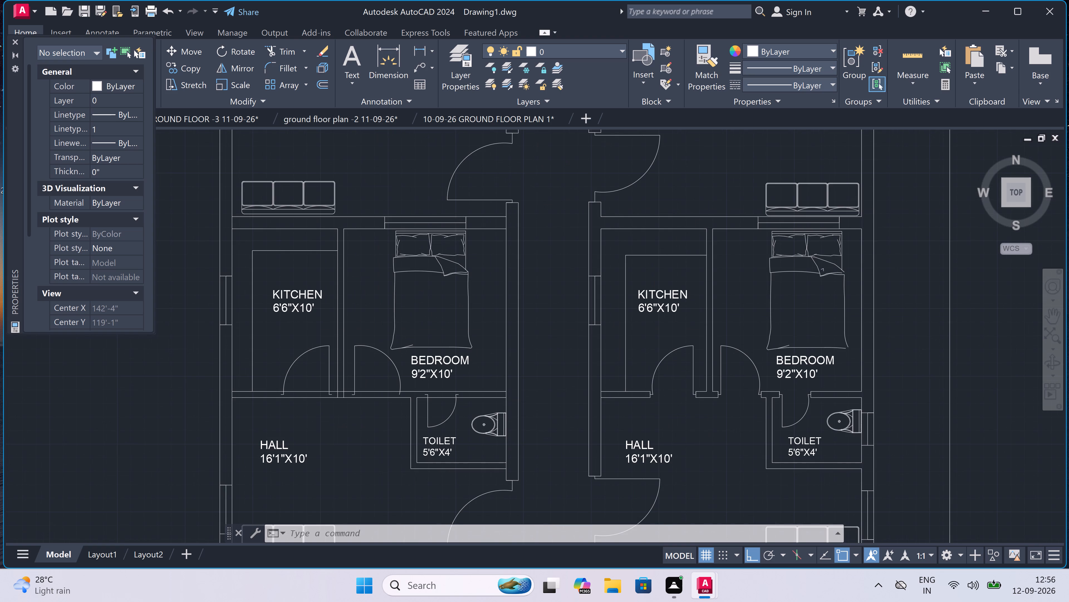
left_click(501, 213)
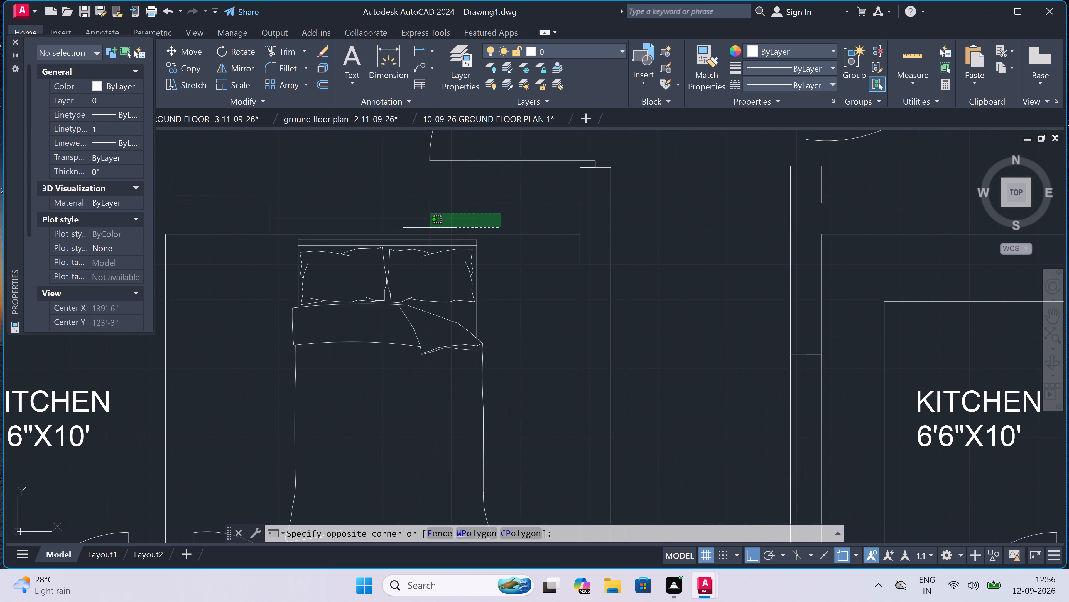
left_click(261, 218)
key("Delete")
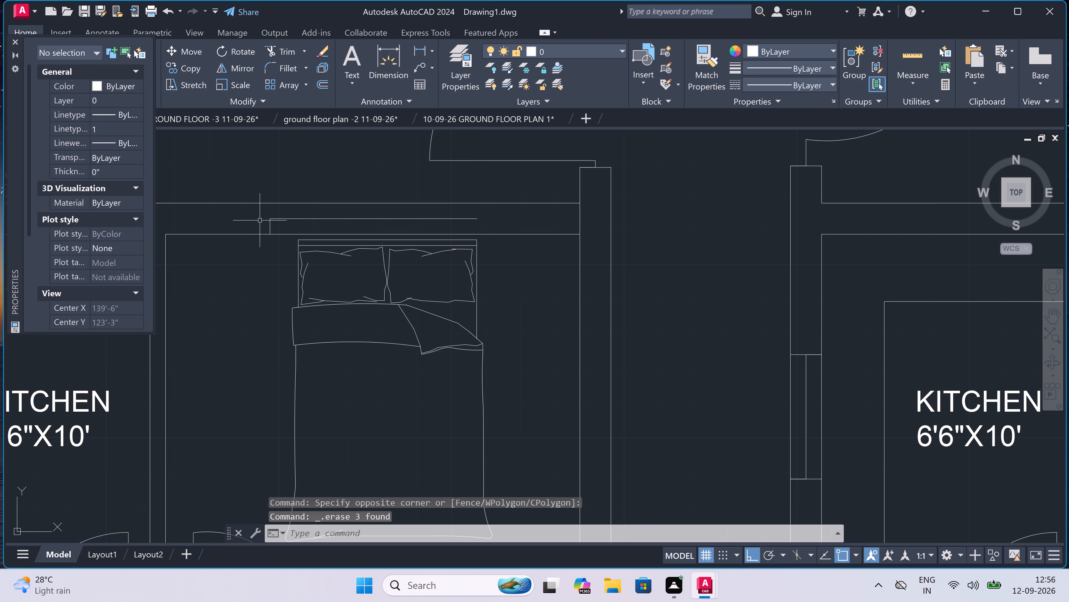
left_click(270, 221)
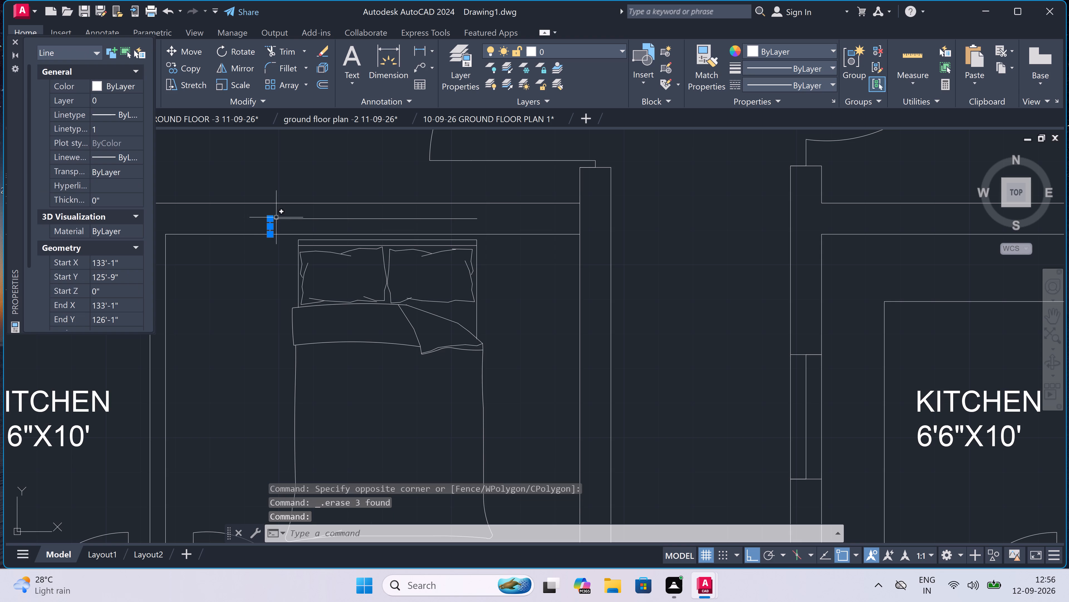
left_click(281, 218)
key("Delete")
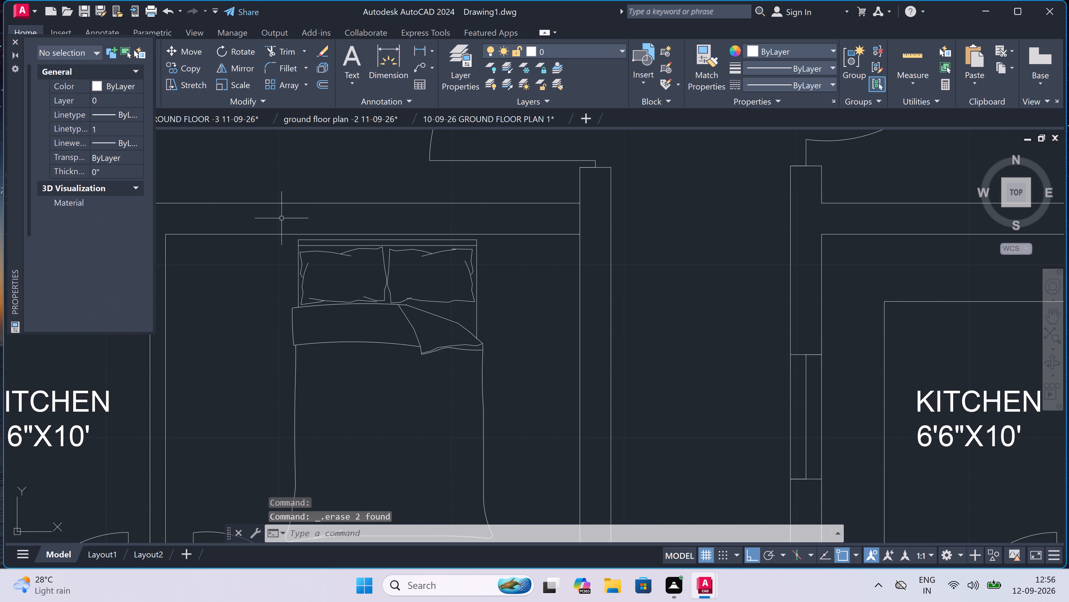
Erase the window lines in the wall behind the bed of the left-hand apartment in the third row from the top.
scroll(281, 218, "down", 7)
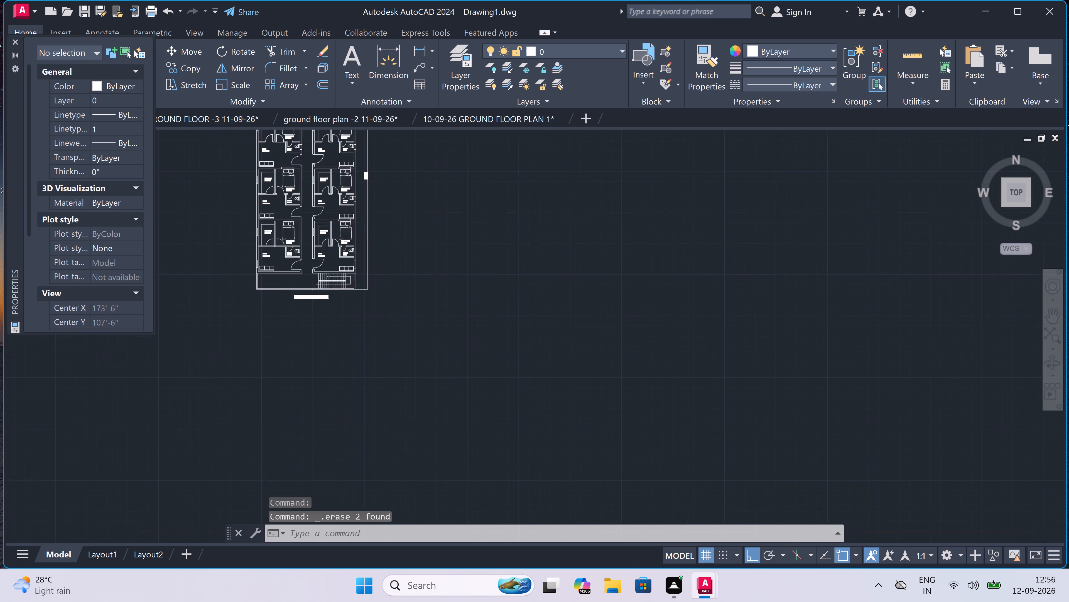
scroll(287, 188, "up", 5)
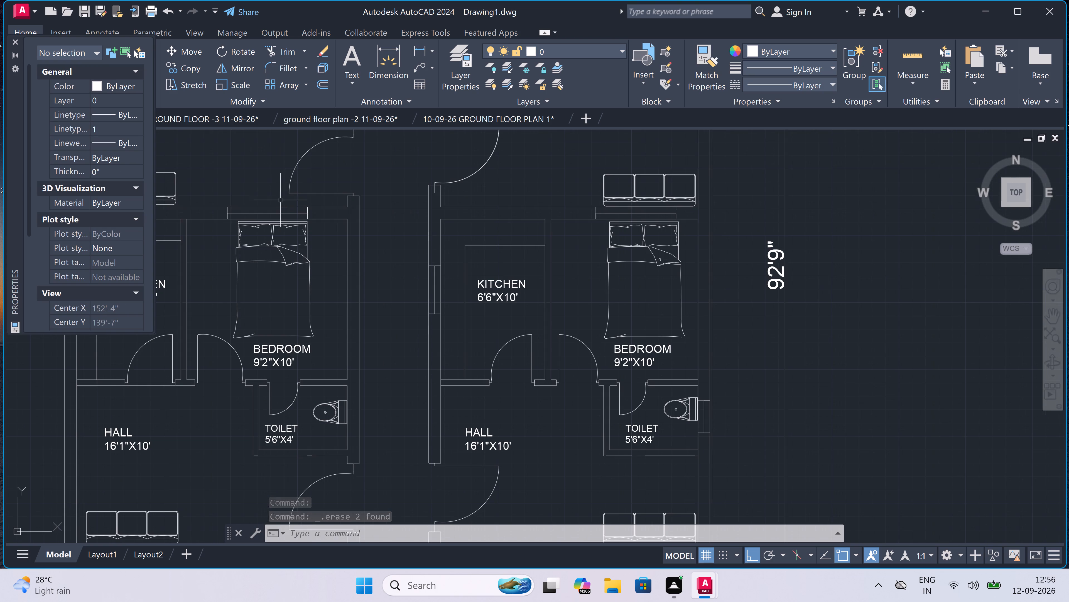
scroll(277, 212, "up", 4)
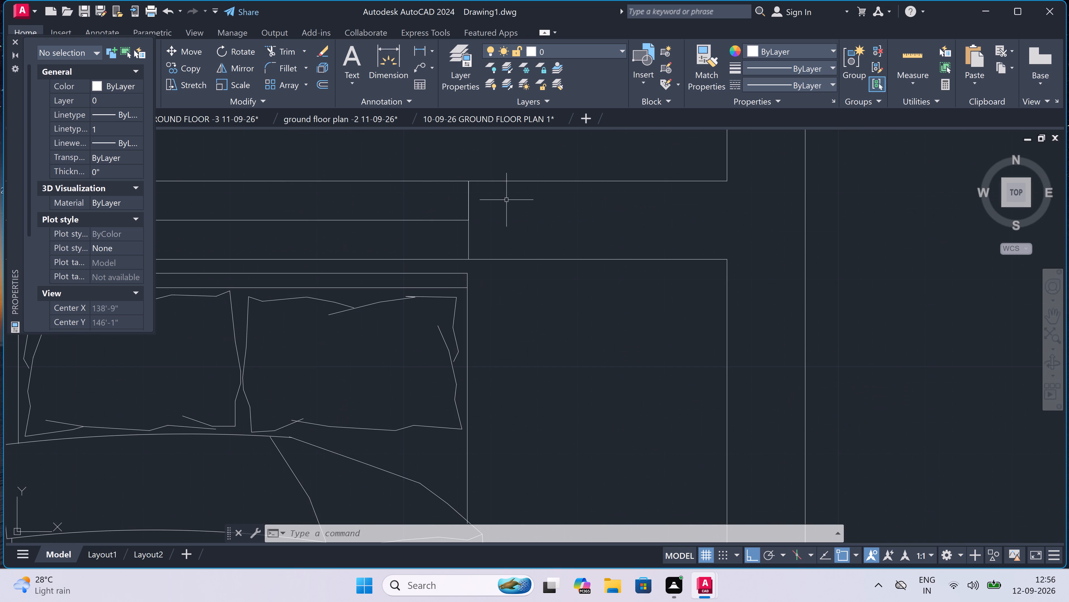
left_click_drag(506, 200, 503, 202)
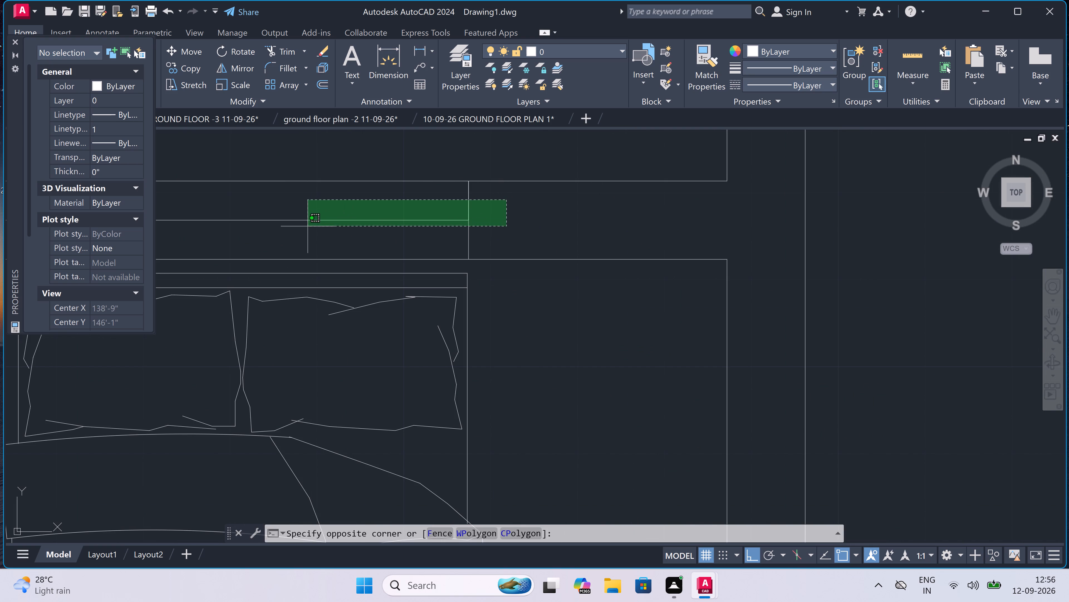
left_click(308, 227)
scroll(308, 227, "down", 5)
scroll(203, 202, "up", 4)
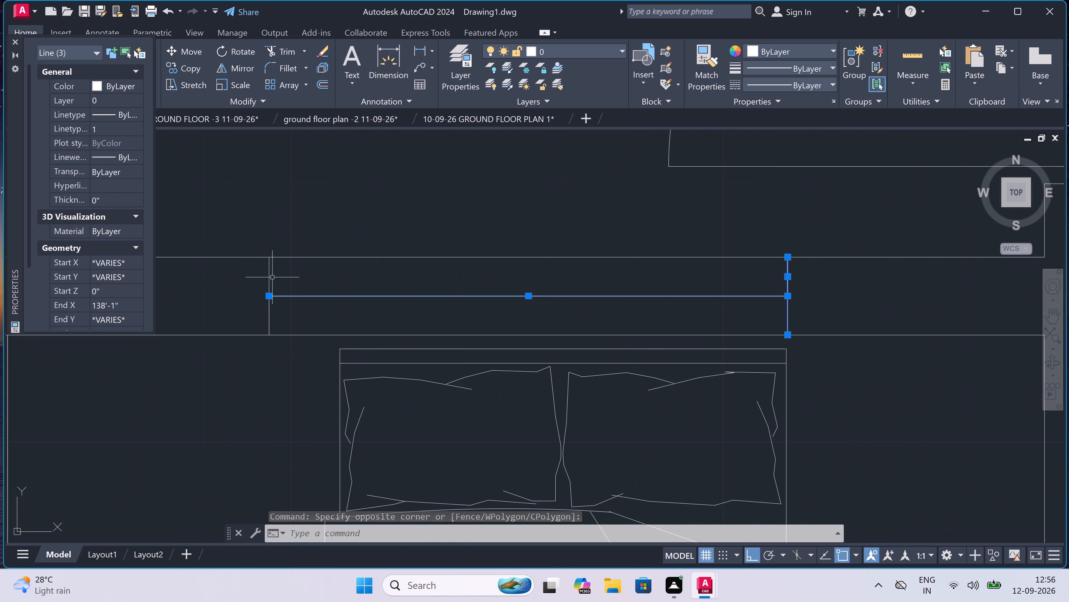
left_click(271, 277)
left_click(259, 304)
key("Delete")
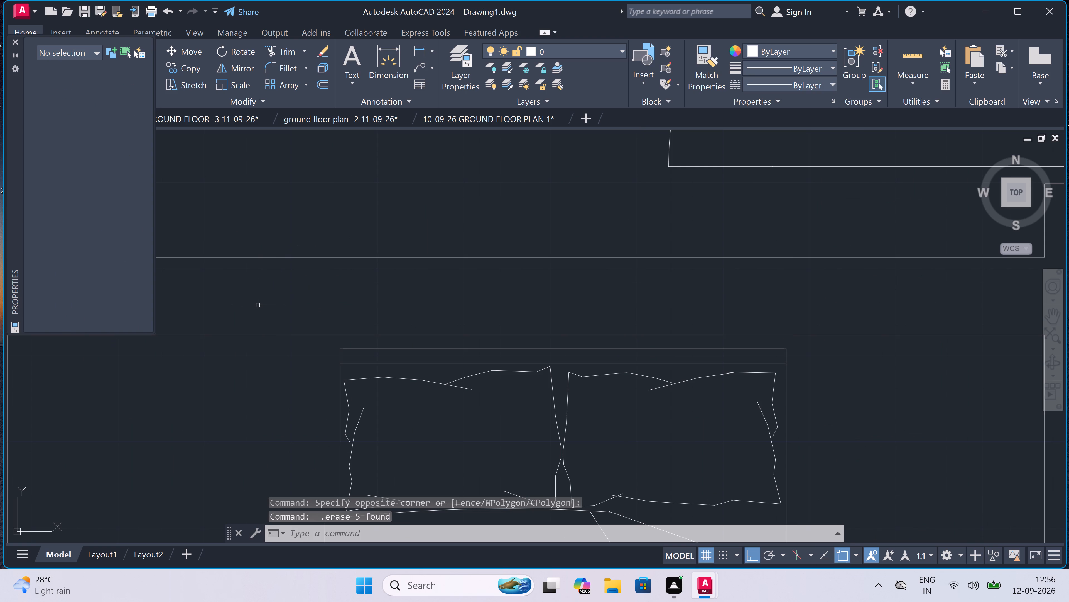
Close the Properties palette.
left_click(13, 42)
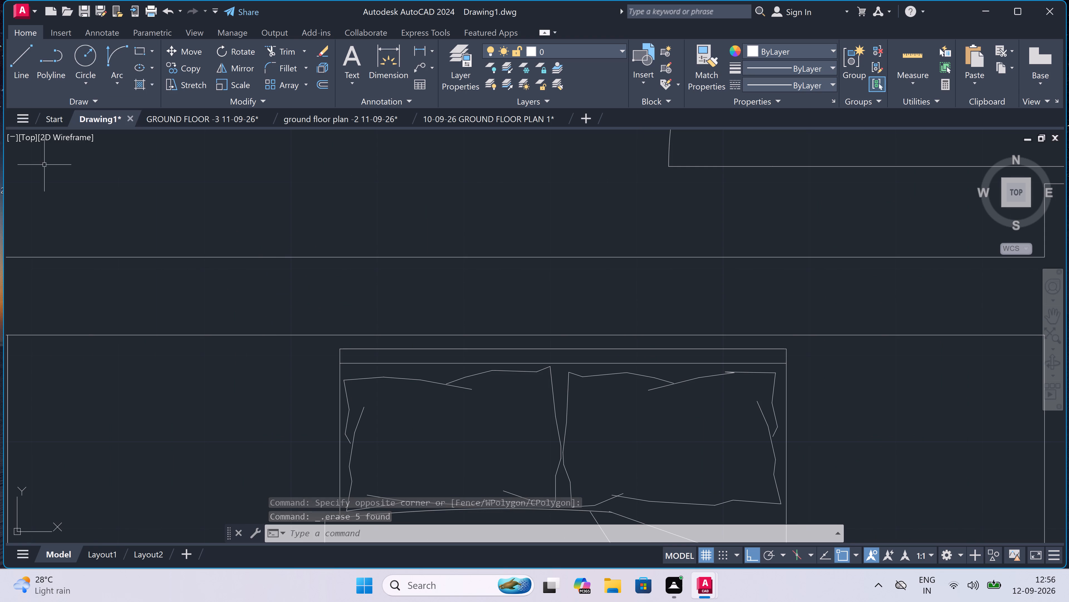
Erase the window lines in the wall behind the bed of the left-hand apartment in the second row from the top.
scroll(160, 277, "down", 11)
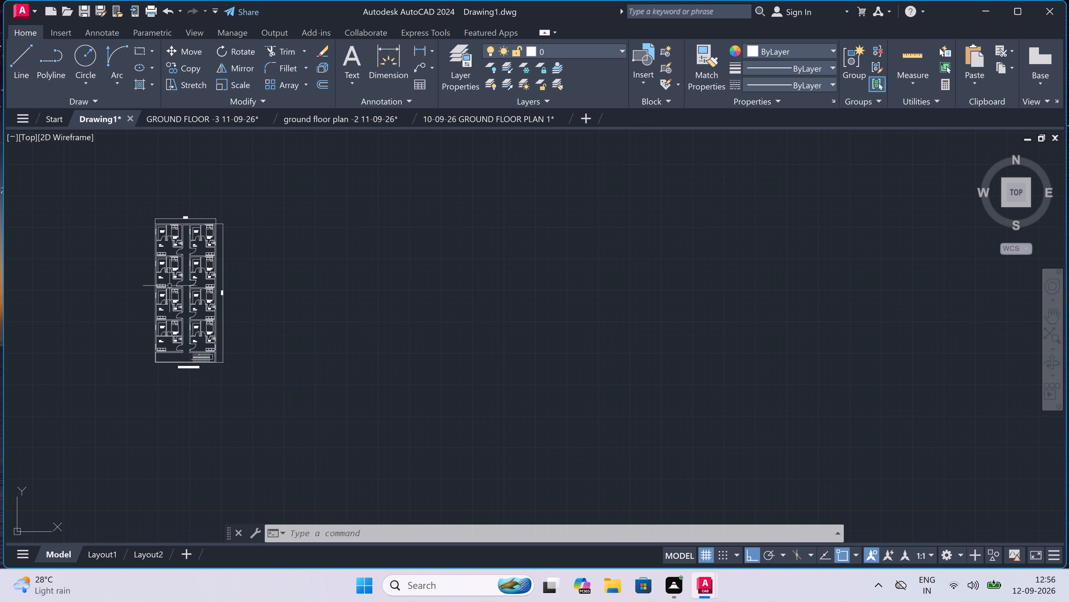
scroll(163, 240, "up", 3)
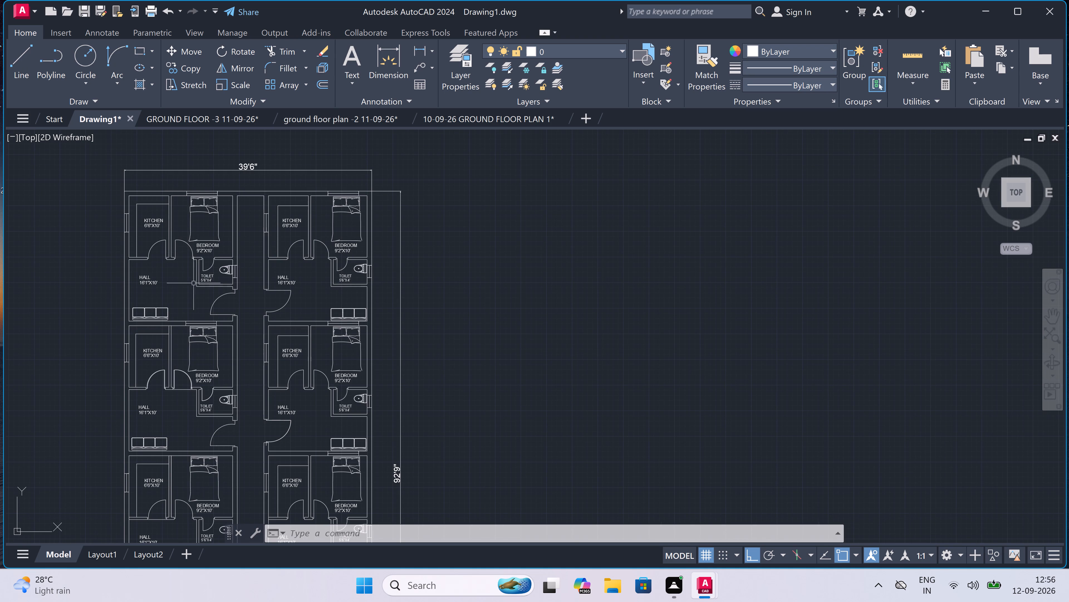
scroll(194, 331, "up", 4)
scroll(333, 281, "up", 2)
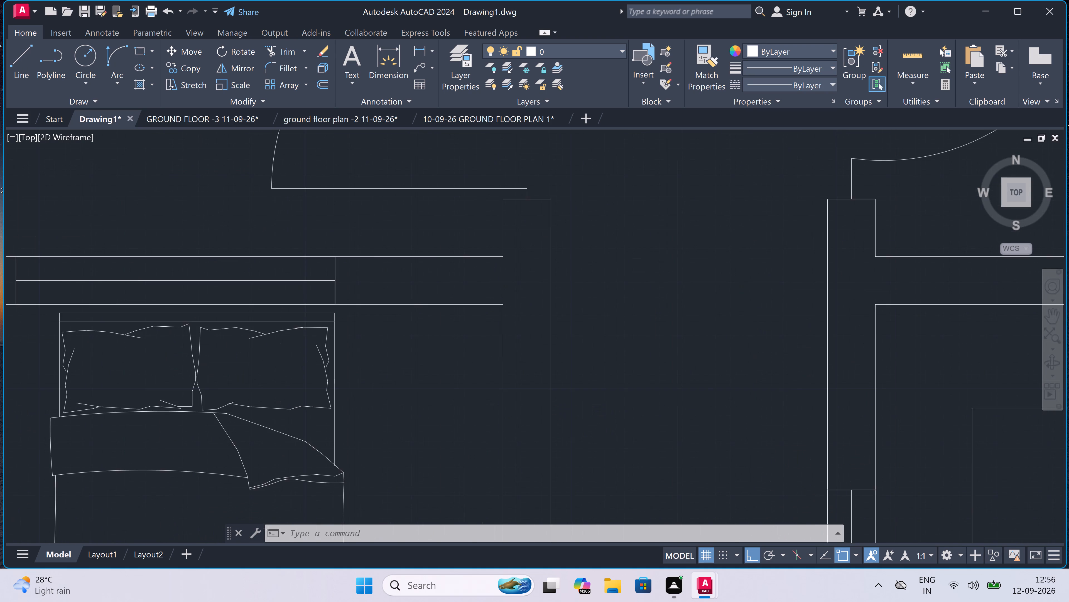
left_click(358, 259)
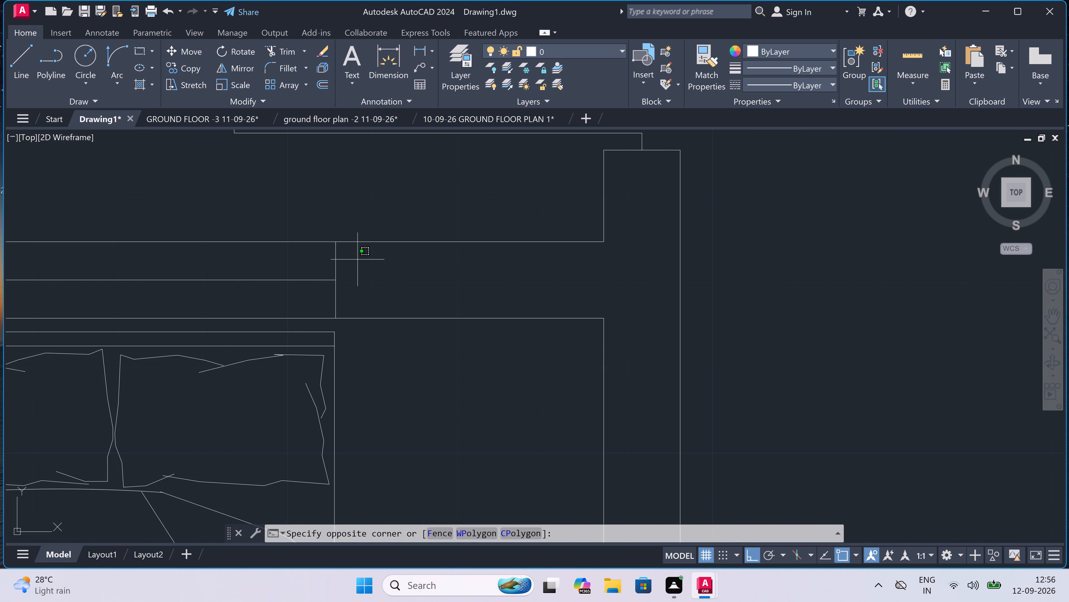
scroll(181, 293, "down", 3)
scroll(83, 288, "up", 1)
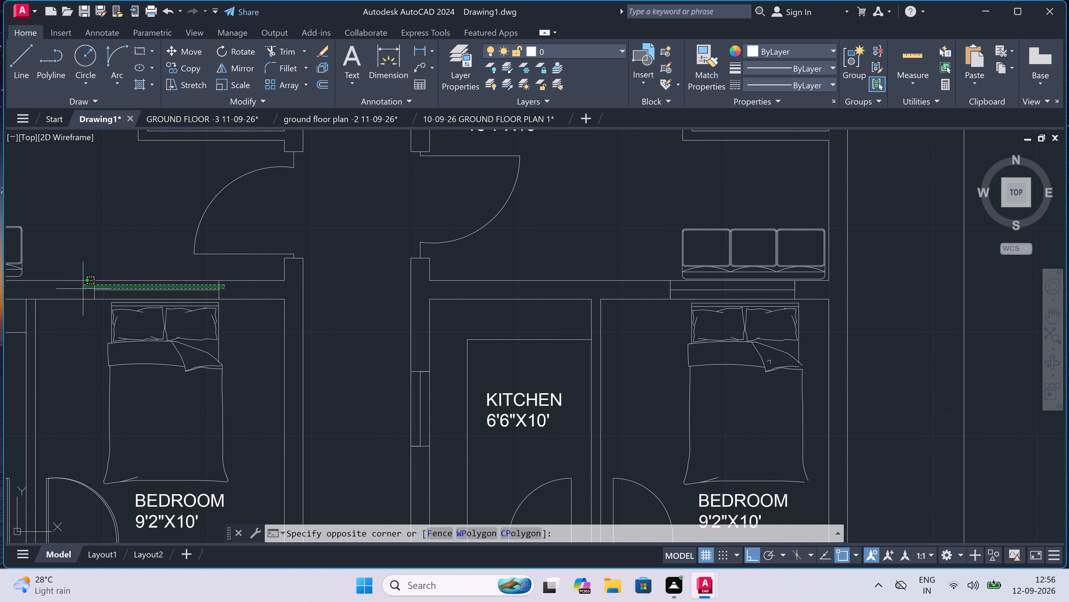
scroll(83, 288, "up", 1)
left_click(89, 295)
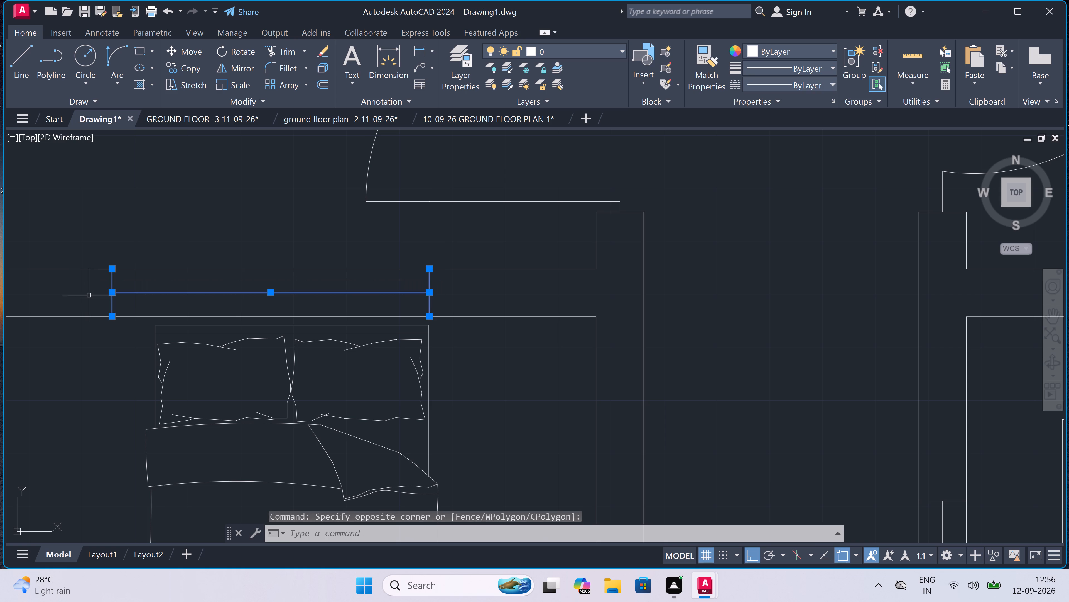
key("Delete")
Examine the whole ground floor plan, including both columns of apartments and the corridor between them.
scroll(86, 294, "down", 4)
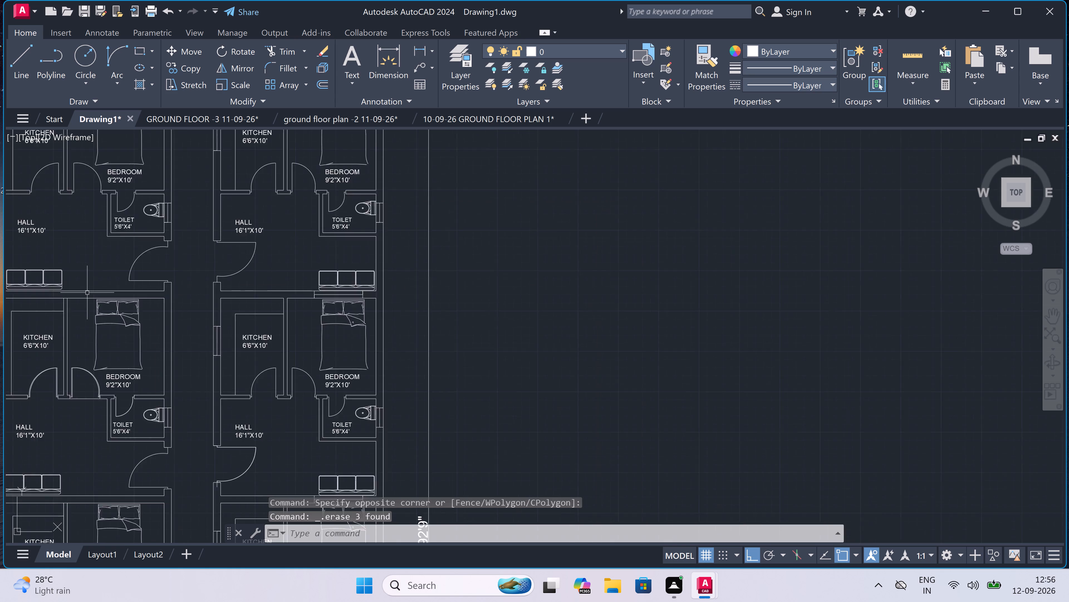
scroll(87, 293, "down", 2)
scroll(154, 282, "up", 3)
scroll(156, 282, "down", 2)
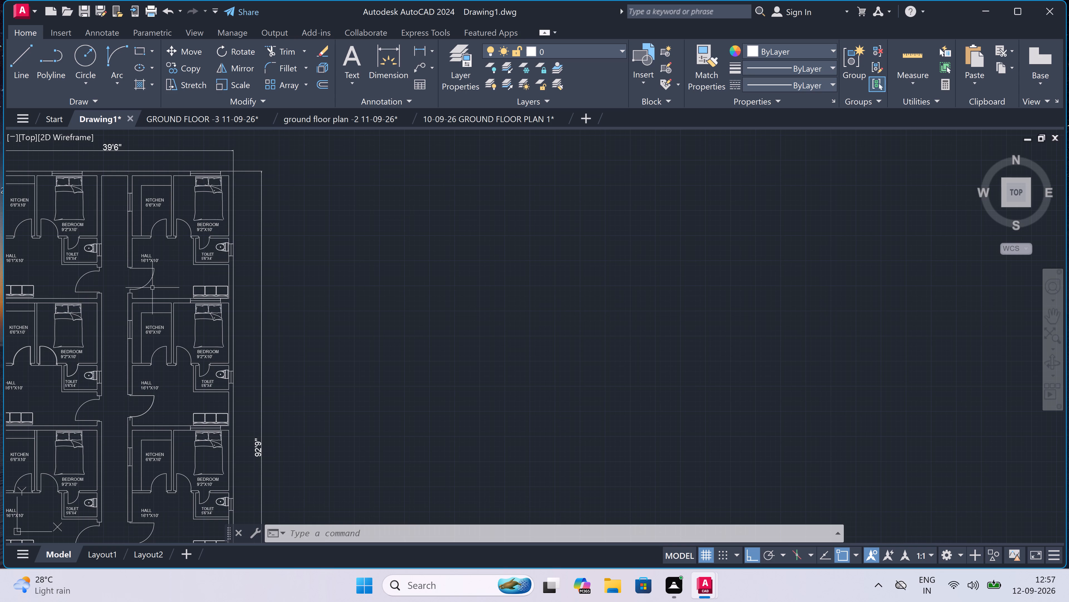
scroll(160, 302, "down", 2)
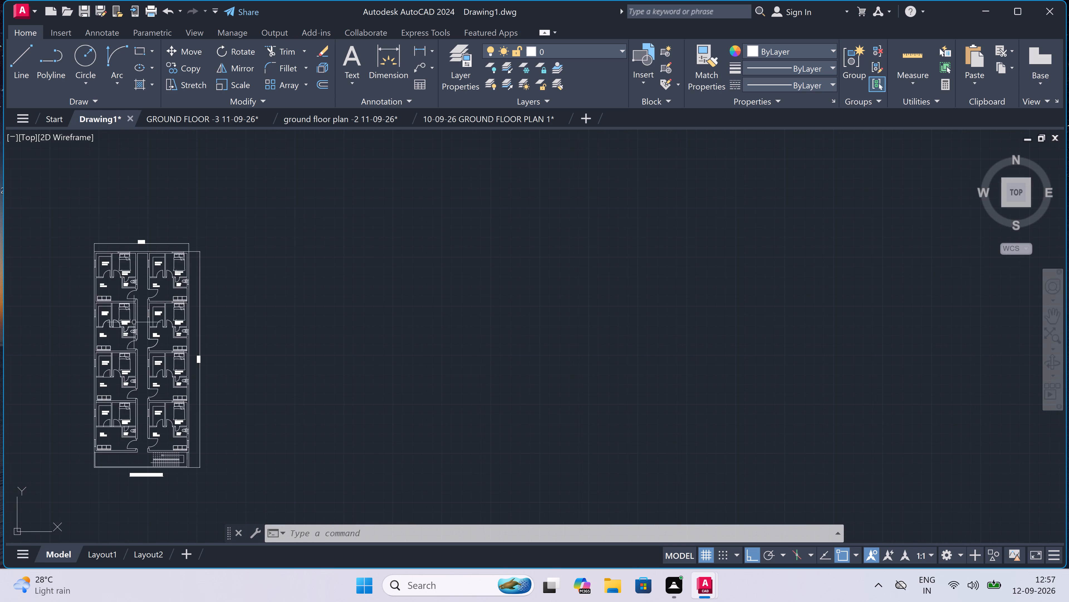
scroll(80, 334, "up", 2)
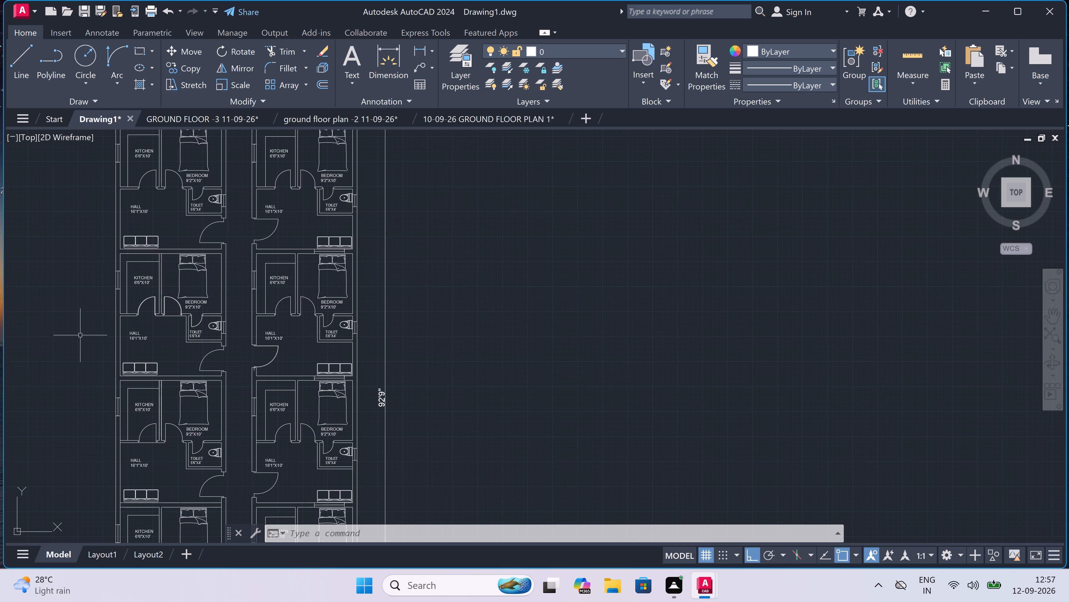
scroll(80, 336, "down", 1)
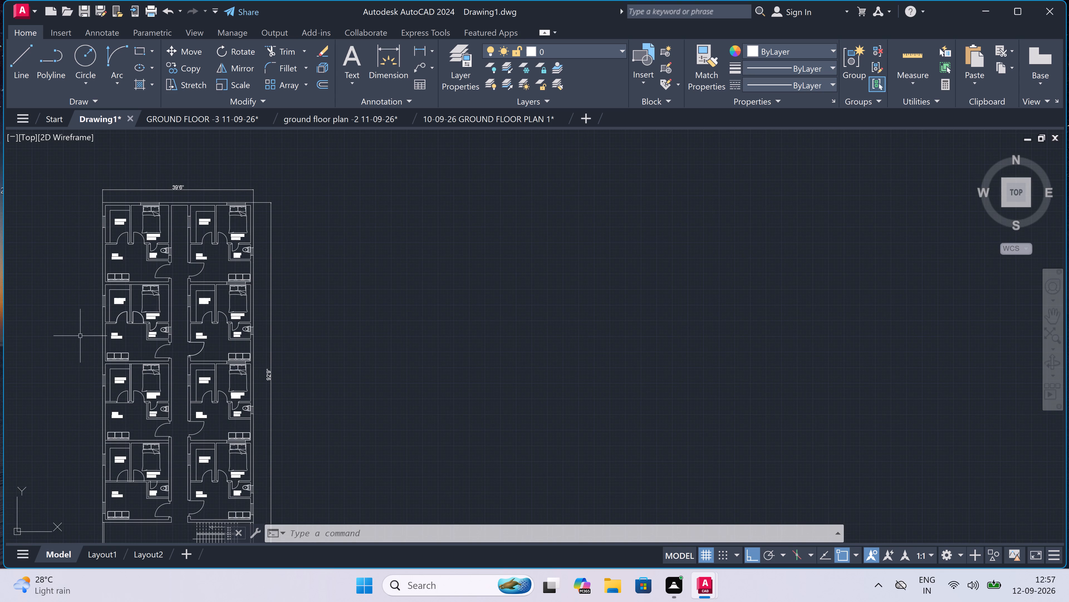
scroll(80, 336, "down", 2)
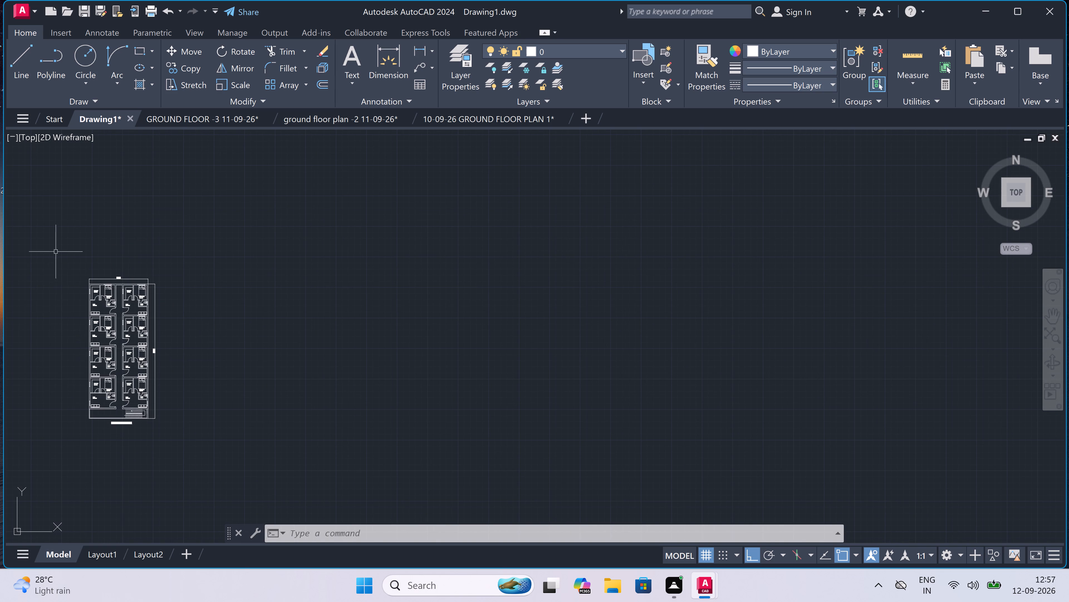
scroll(56, 251, "down", 2)
scroll(44, 228, "up", 4)
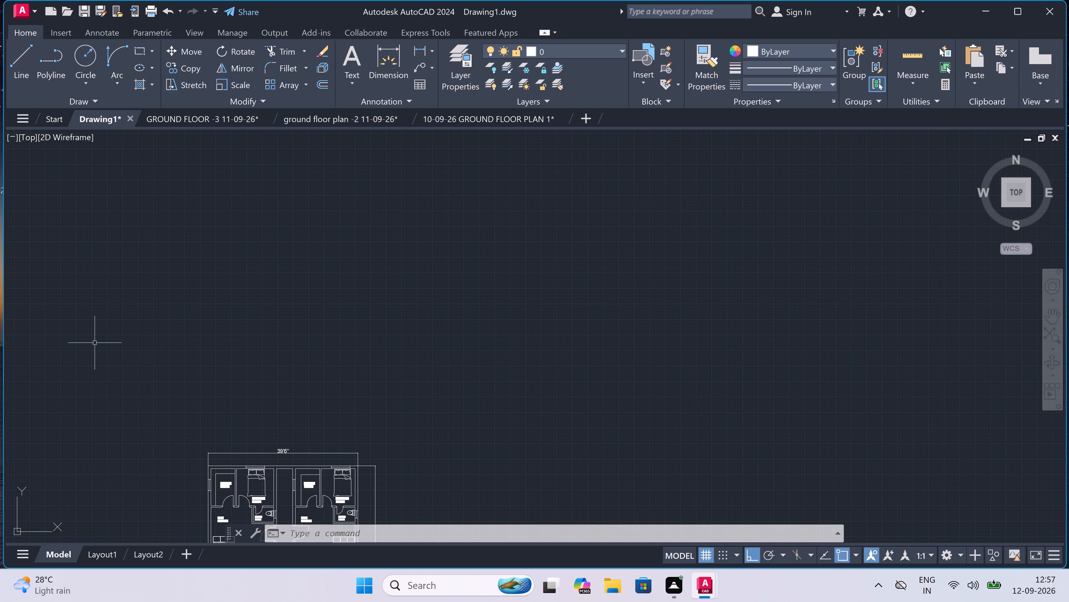
scroll(104, 371, "down", 1)
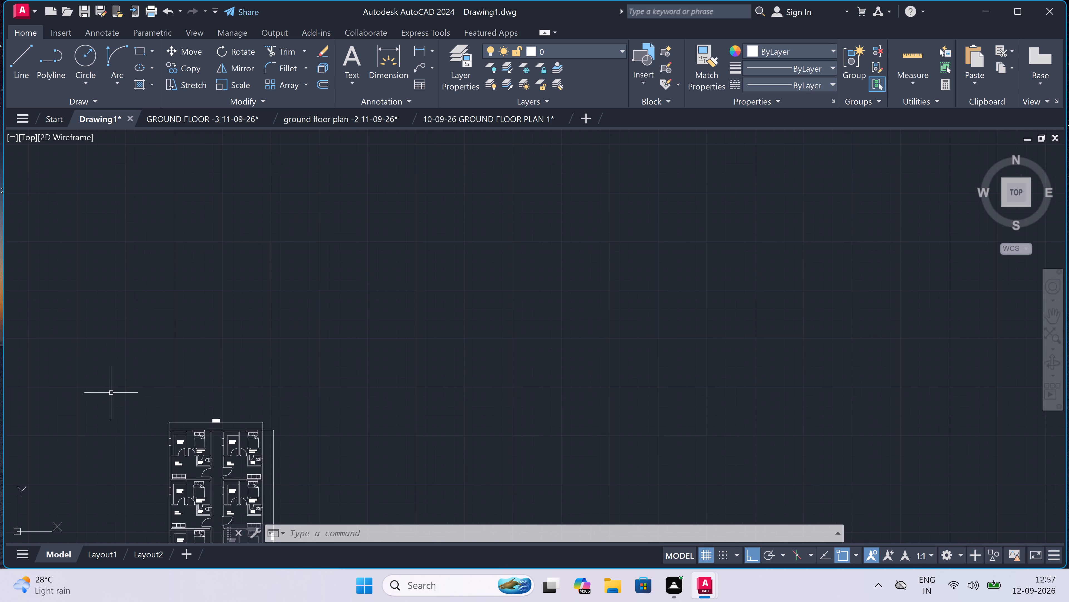
Hatch the top left-hand apartment's outer corner and kitchen partition, plus the connected top wall across the corridor, with SOLID in colour 99,100,102.
type("H")
key("space")
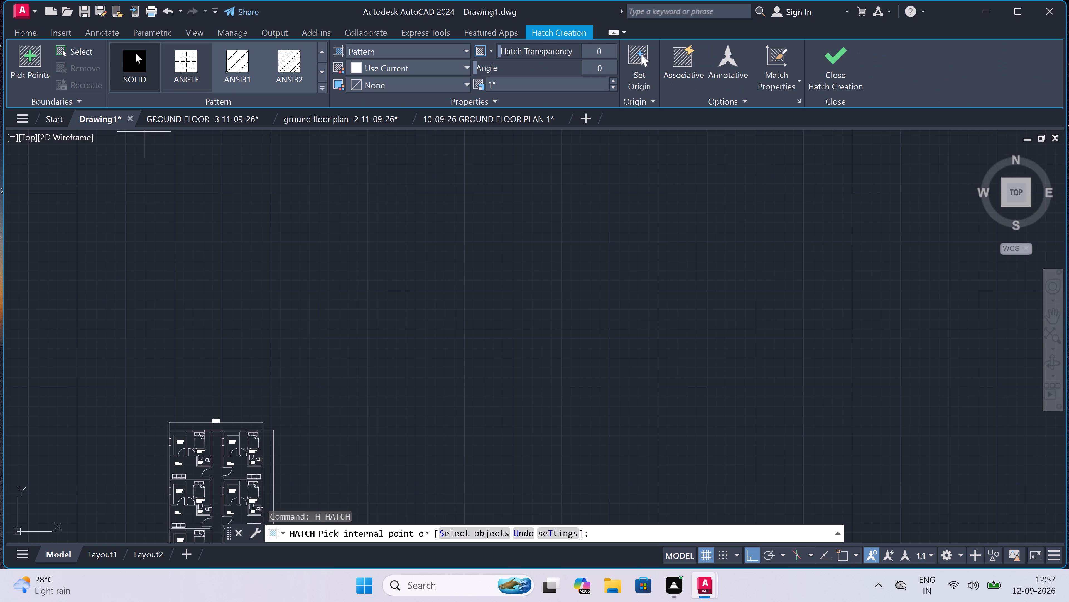
left_click(134, 66)
double_click(373, 65)
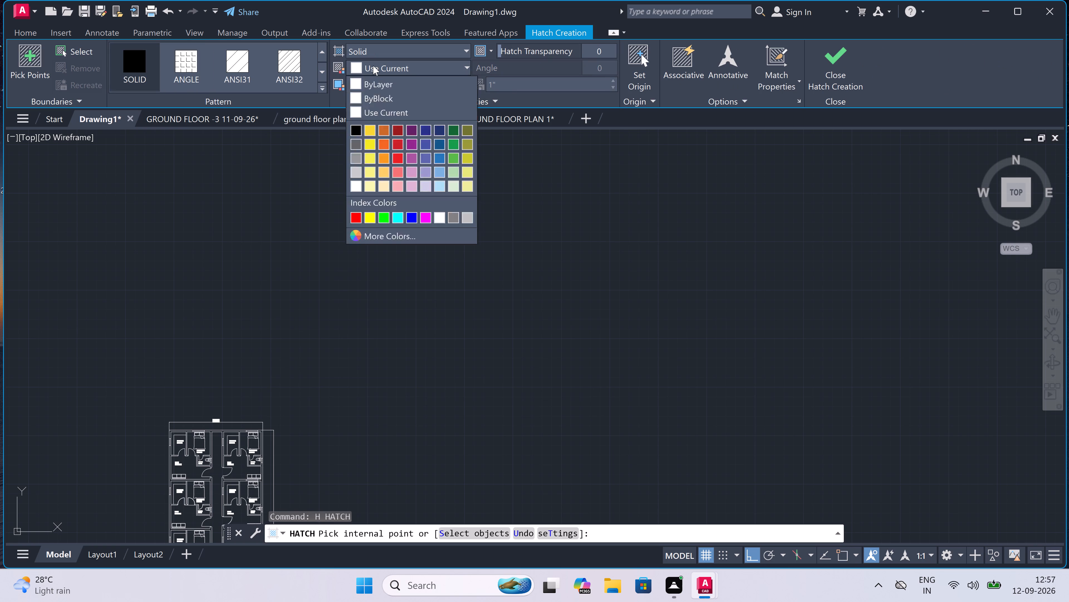
left_click(378, 63)
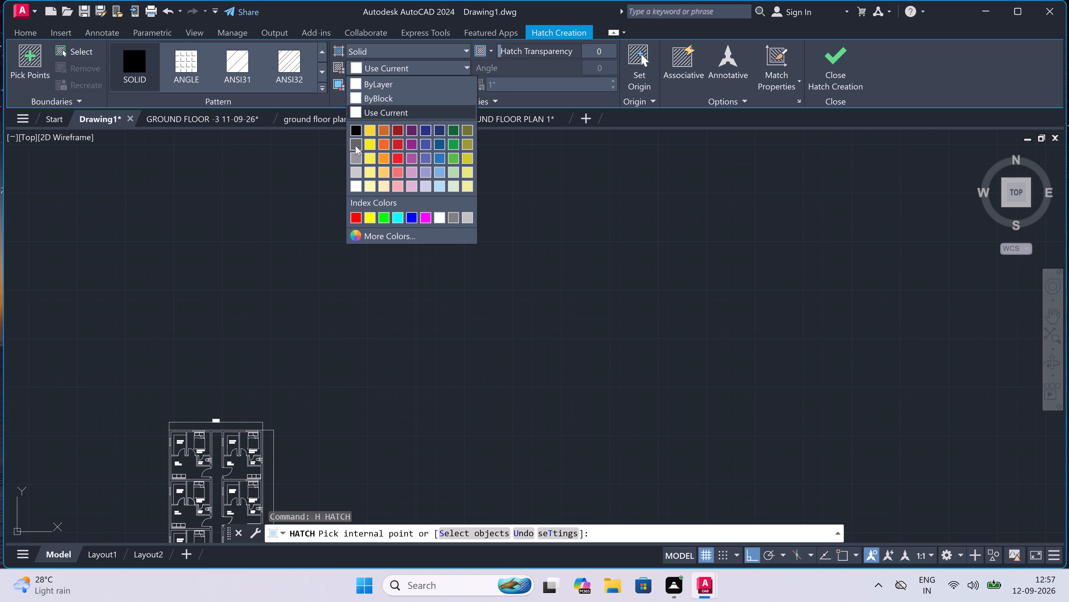
left_click(355, 143)
scroll(293, 234, "down", 4)
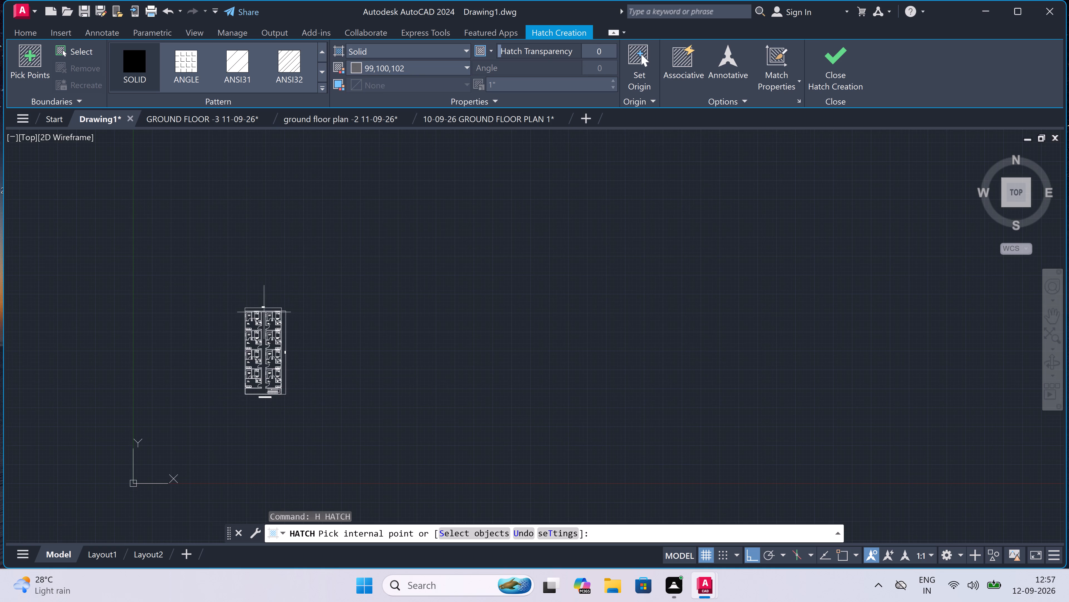
scroll(263, 311, "up", 3)
scroll(198, 326, "up", 3)
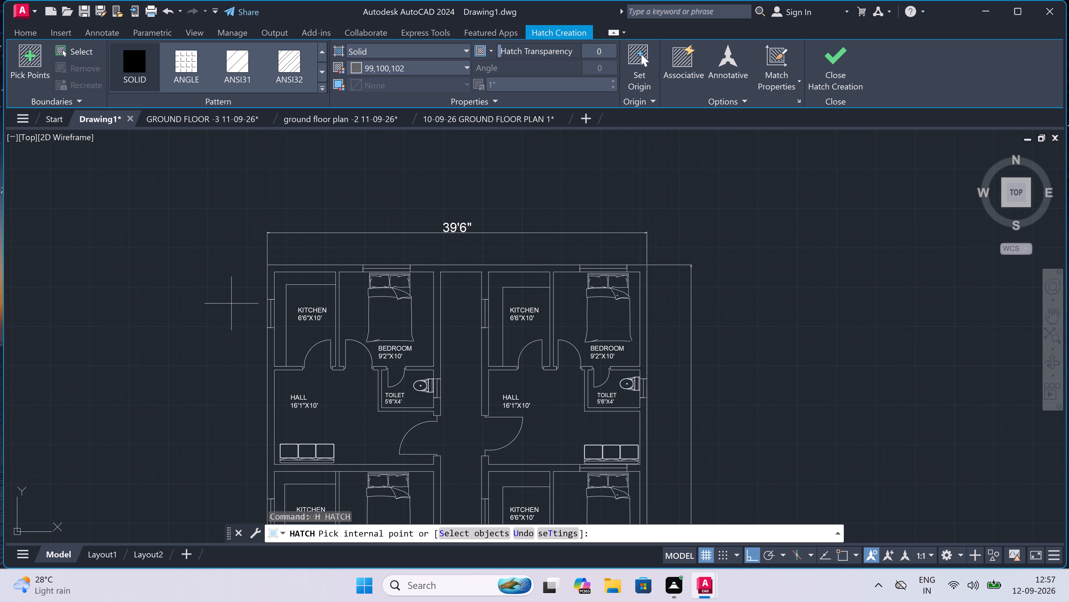
scroll(272, 294, "up", 3)
left_click(262, 251)
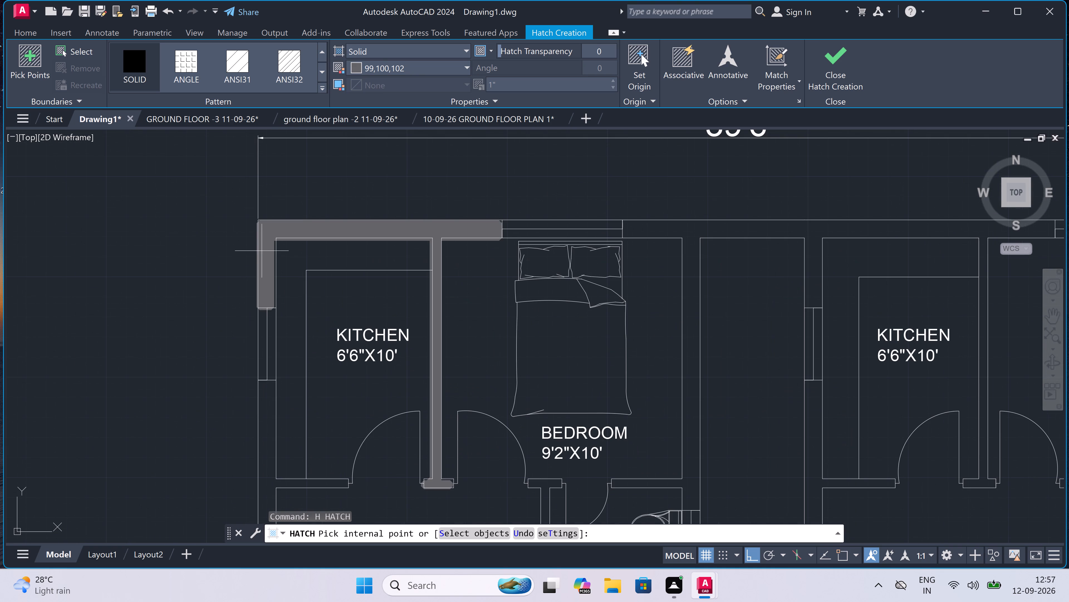
left_click(685, 227)
Fill the top right-hand apartment's outer side wall, toilet walls and corridor-side kitchen wall with the same solid hatch.
scroll(685, 226, "down", 3)
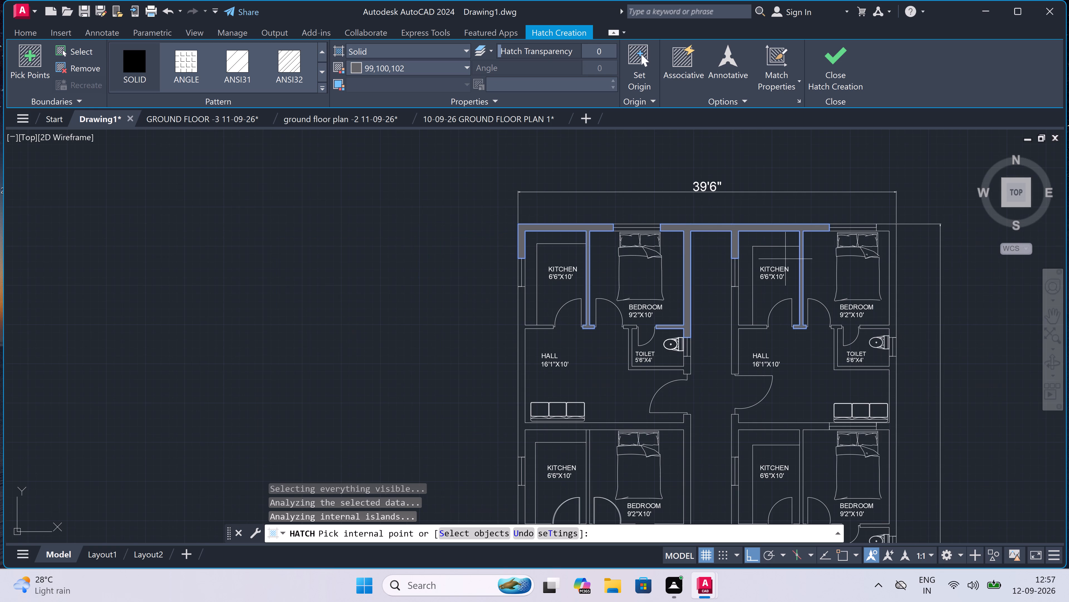
scroll(884, 242, "up", 3)
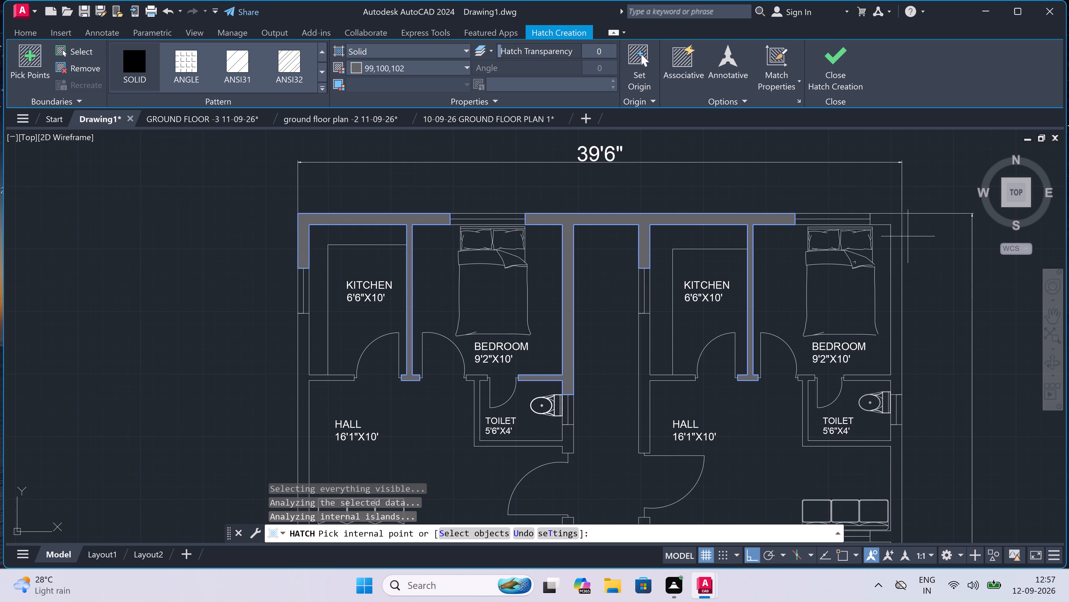
left_click(896, 244)
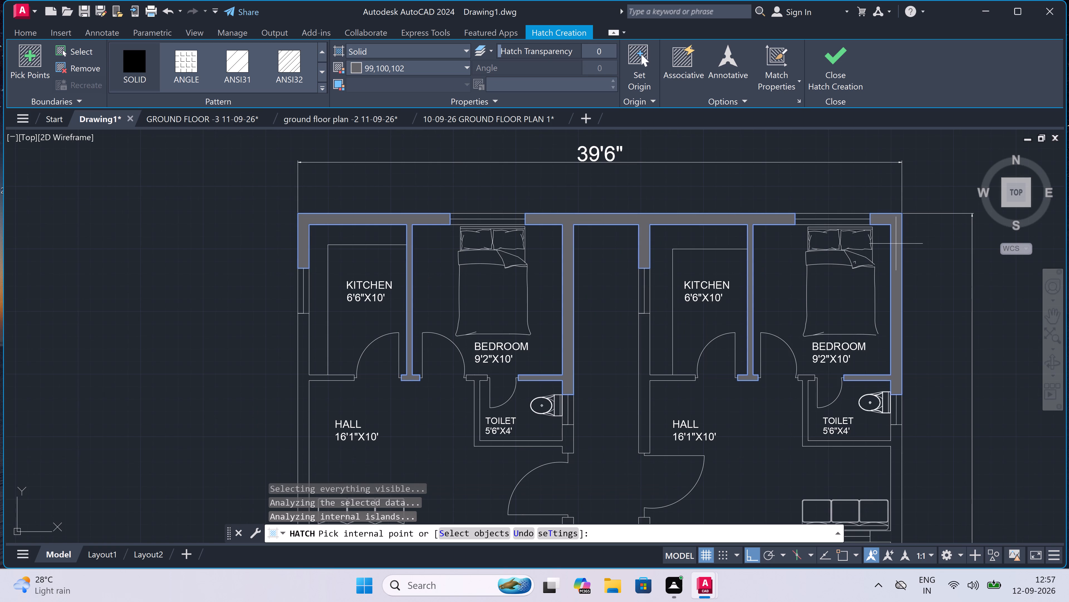
left_click(805, 416)
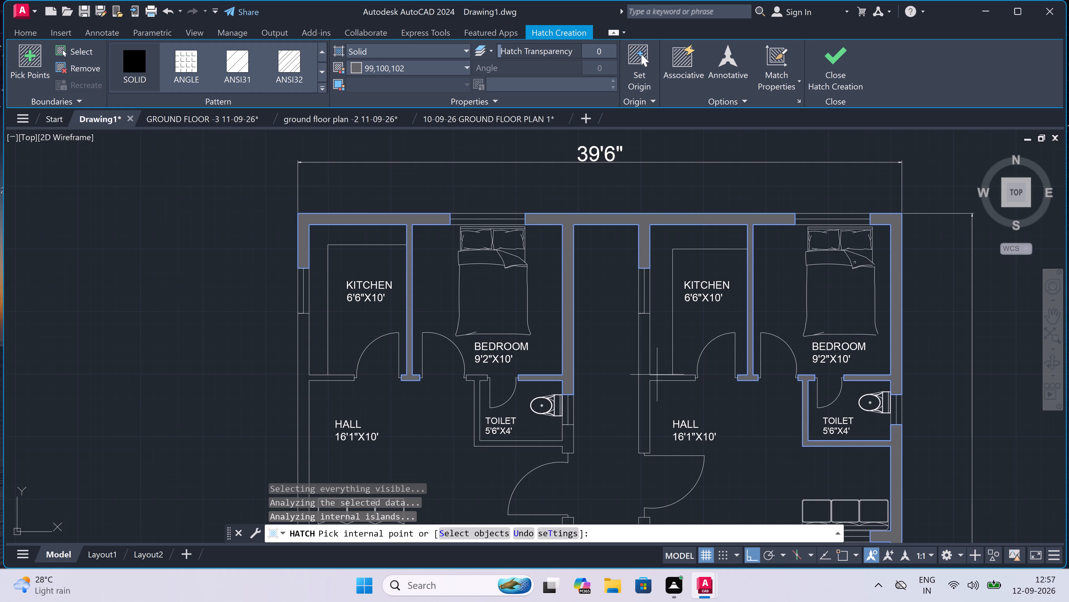
left_click(648, 372)
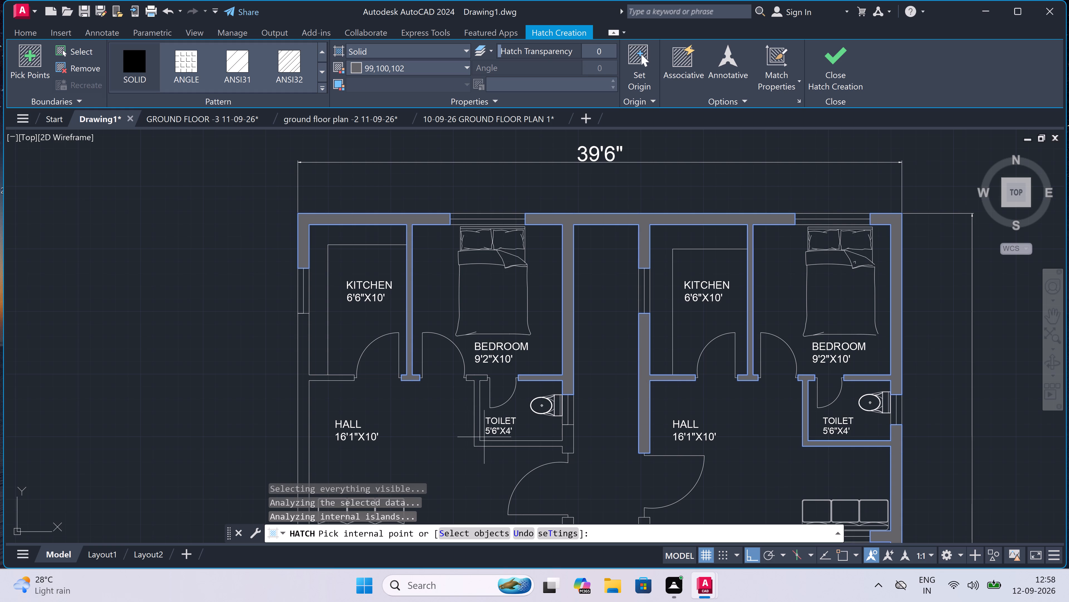
Fill the top left-hand apartment's lower toilet walls, hall-side outer wall and the connected wall below it with the solid hatch.
scroll(563, 437, "up", 3)
double_click(574, 443)
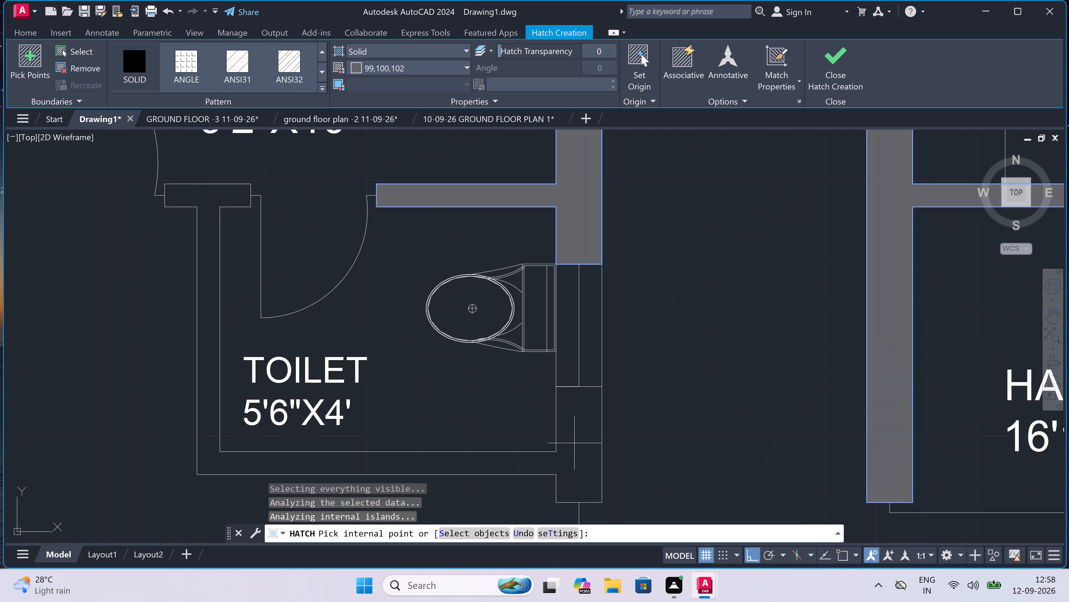
scroll(574, 442, "down", 6)
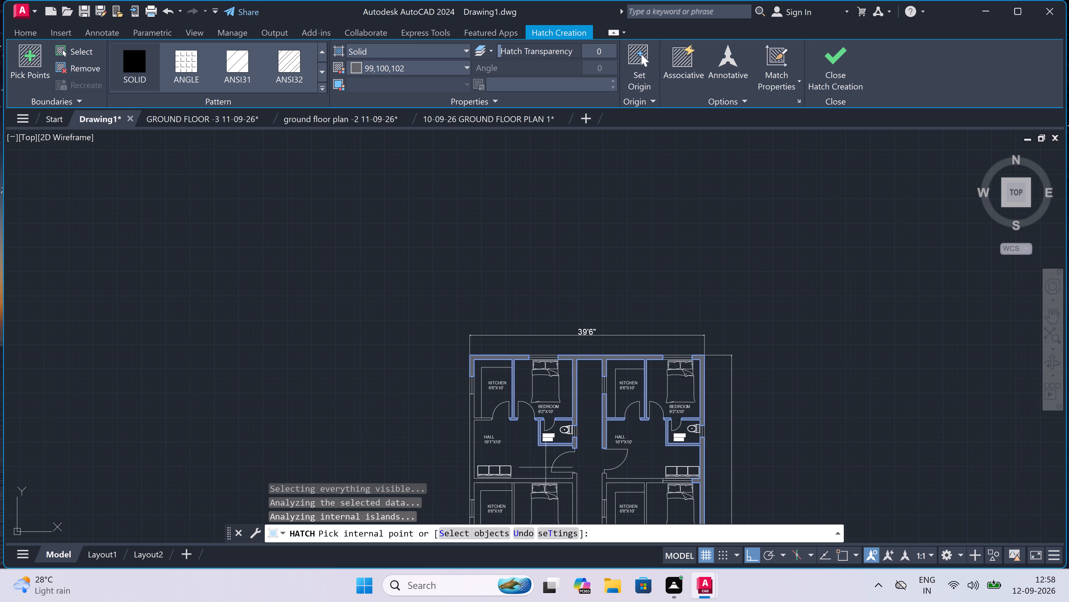
scroll(464, 481, "up", 3)
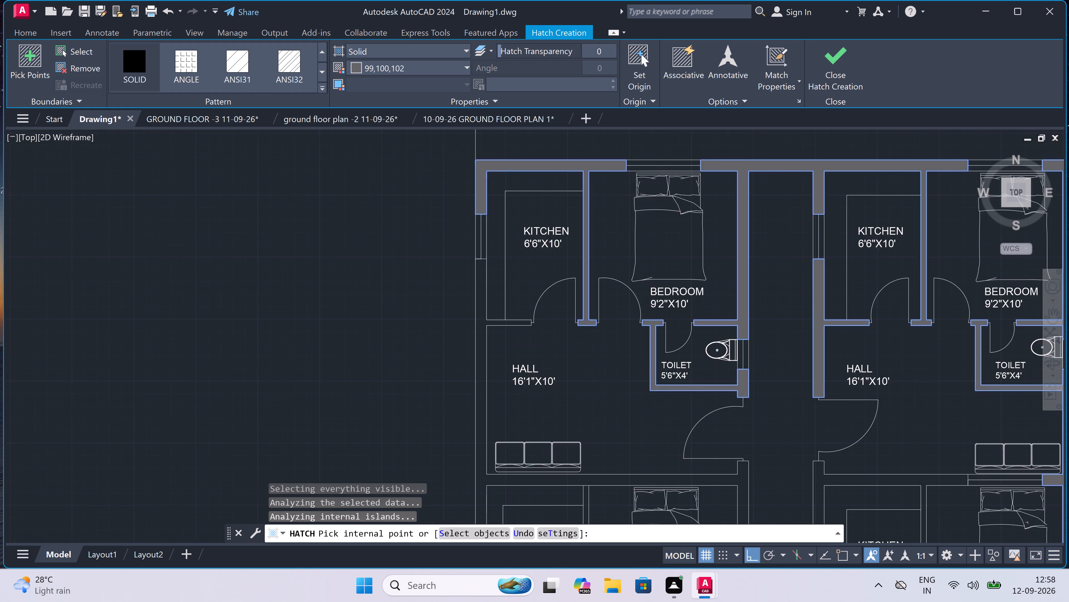
left_click(494, 434)
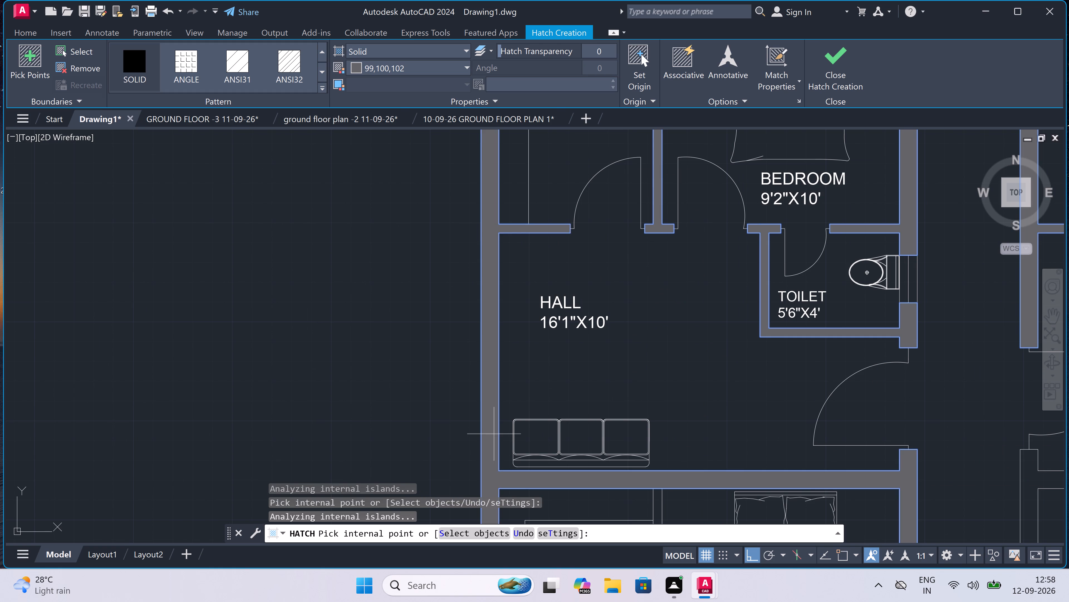
Fill the third-row left-hand apartment's outer side wall between the kitchen windows with the solid hatch.
scroll(494, 434, "down", 10)
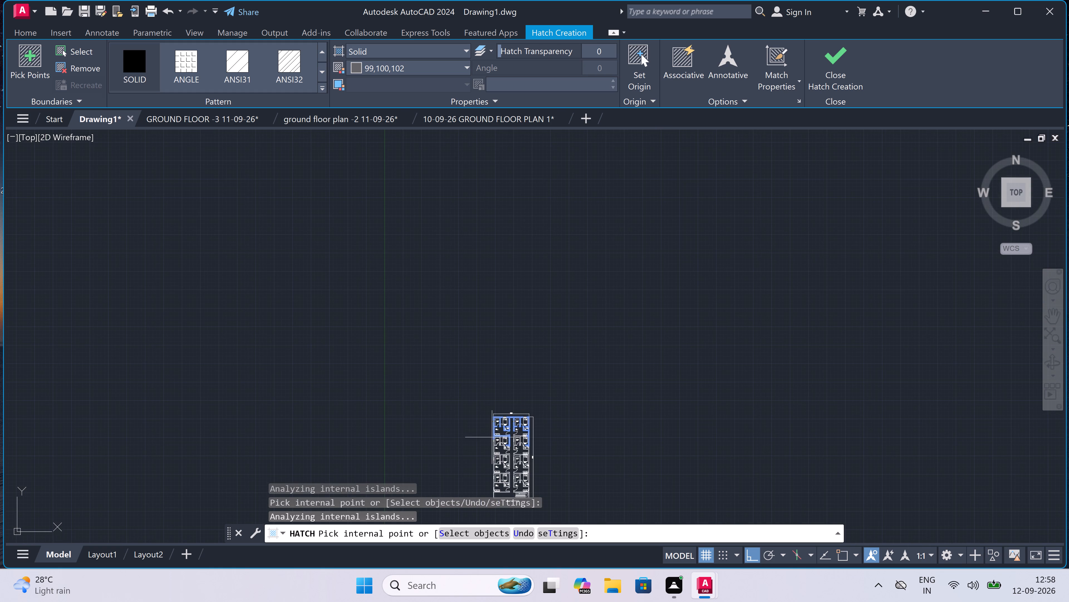
scroll(484, 480, "up", 4)
scroll(504, 447, "up", 3)
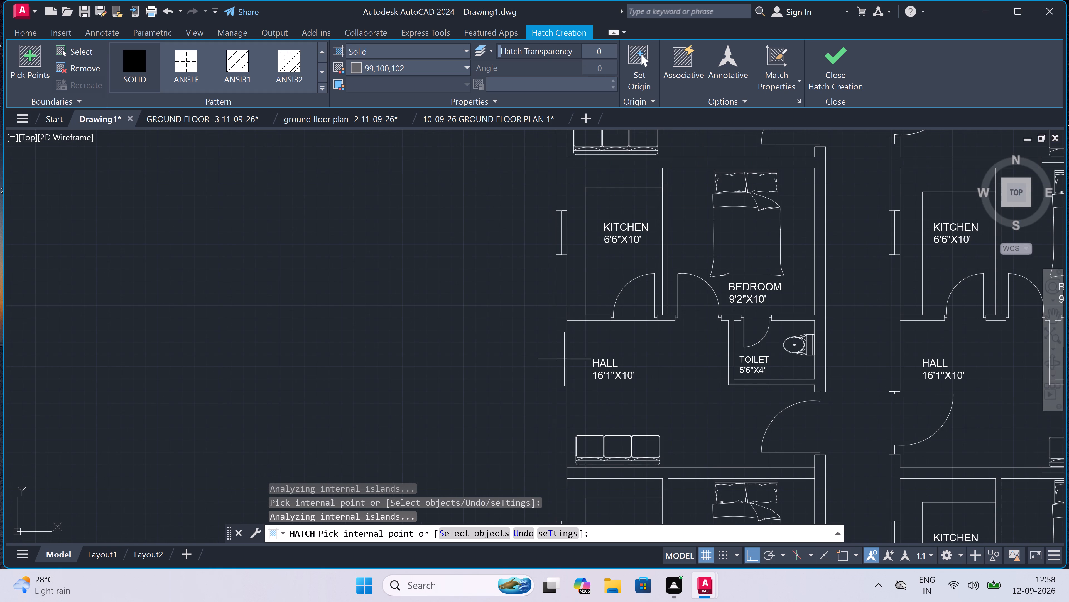
left_click(561, 297)
Fill the second-row left-hand apartment's outer side wall, kitchen-hall wall and the connected dividing wall below with the solid hatch.
scroll(561, 297, "down", 3)
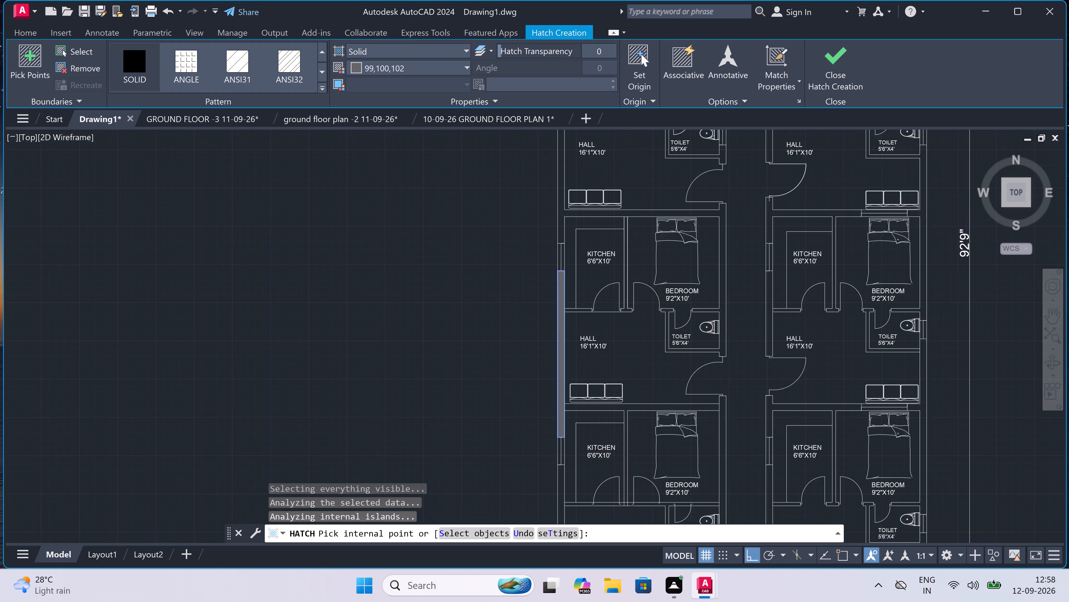
scroll(561, 212, "up", 4)
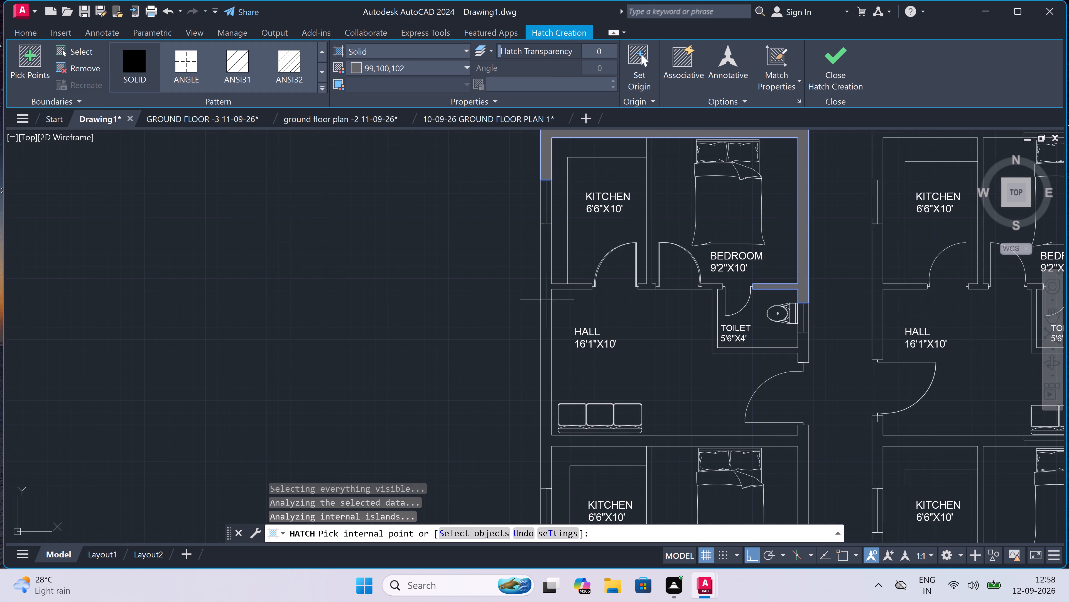
left_click(536, 328)
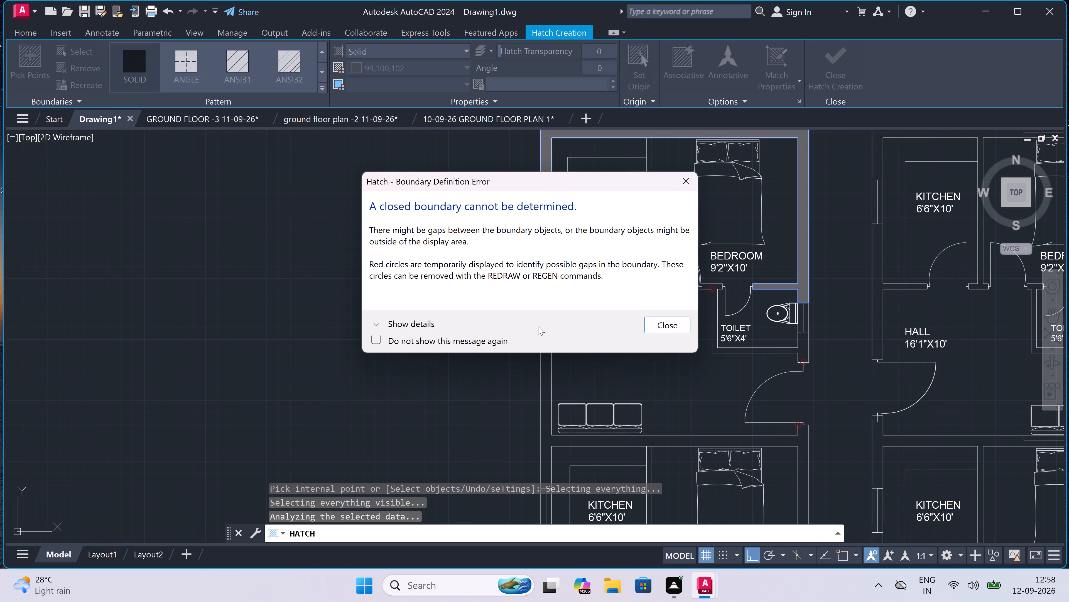
left_click(683, 175)
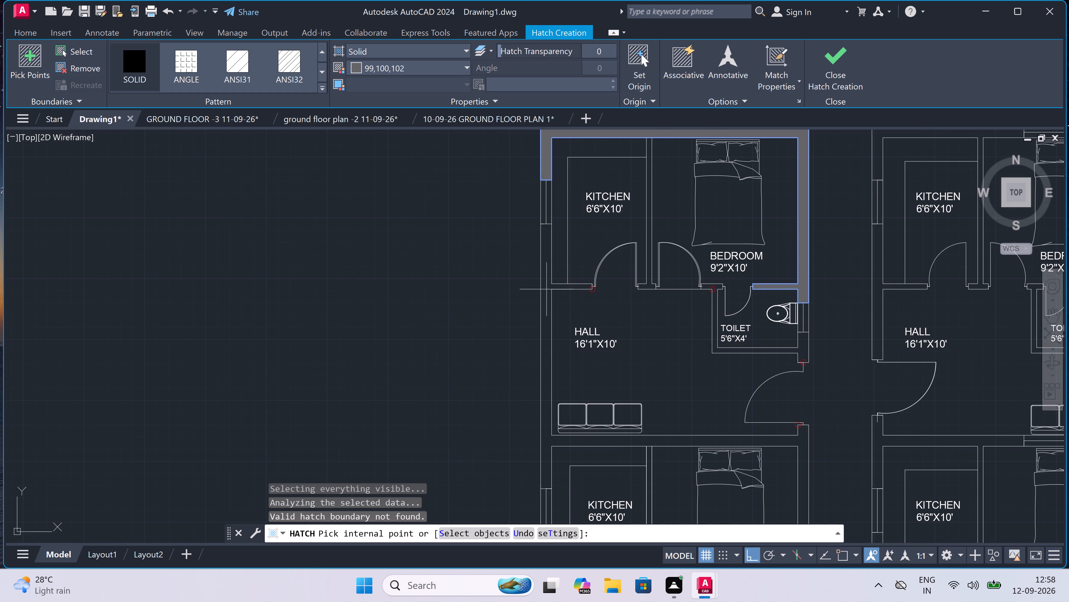
left_click(547, 288)
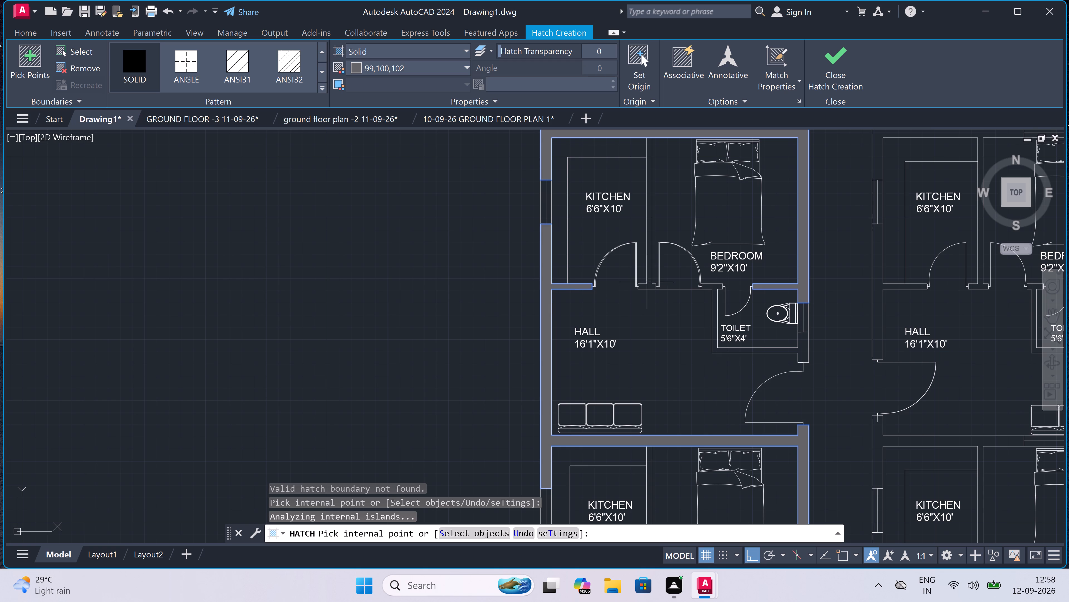
Fill the second-row left-hand apartment's kitchen-bedroom partition and toilet walls with the solid hatch.
scroll(658, 243, "up", 3)
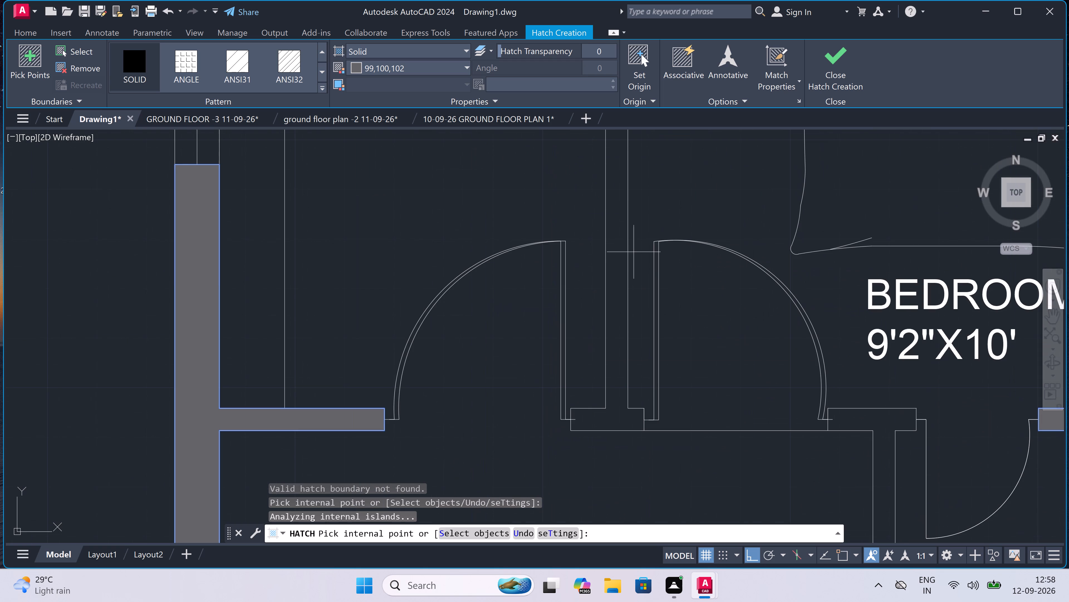
left_click(617, 257)
scroll(617, 257, "down", 3)
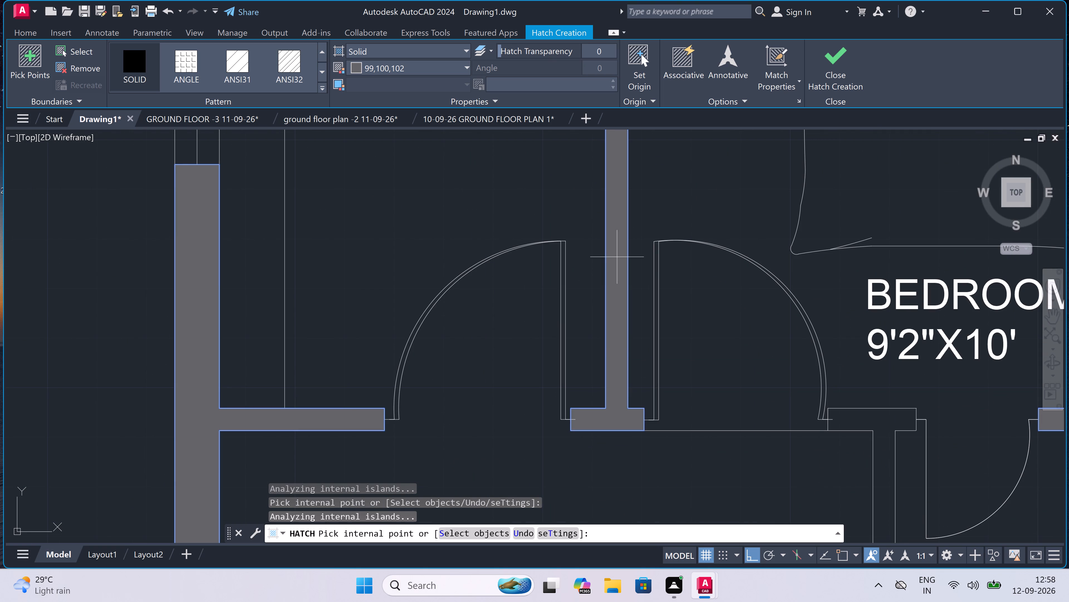
scroll(617, 257, "down", 1)
scroll(771, 336, "up", 3)
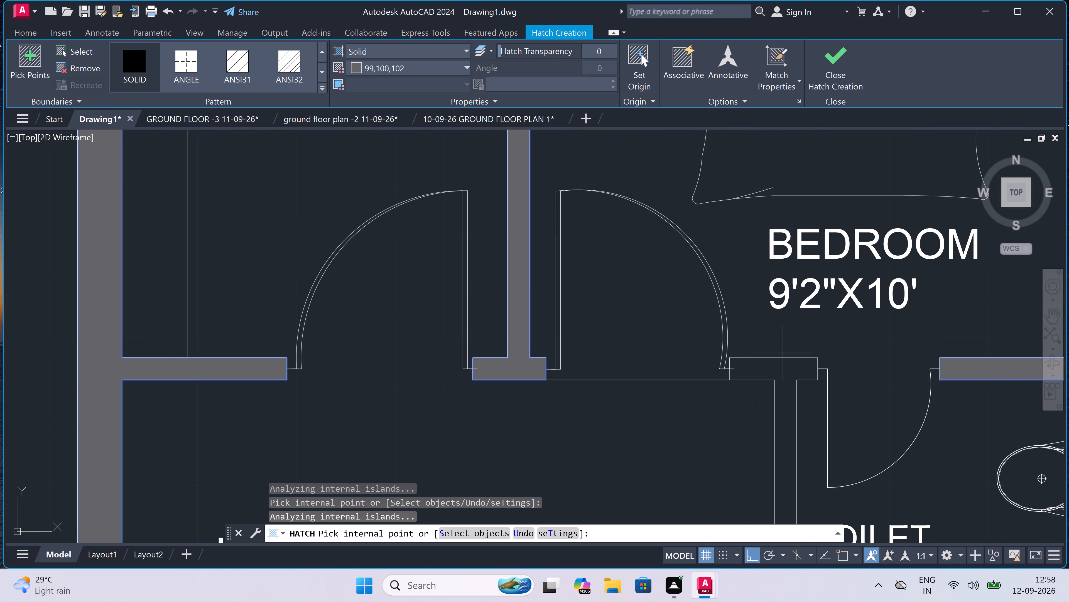
left_click(781, 377)
Fill the third-row left-hand apartment's kitchen-bedroom partition and kitchen-hall wall with the solid hatch.
scroll(781, 377, "down", 8)
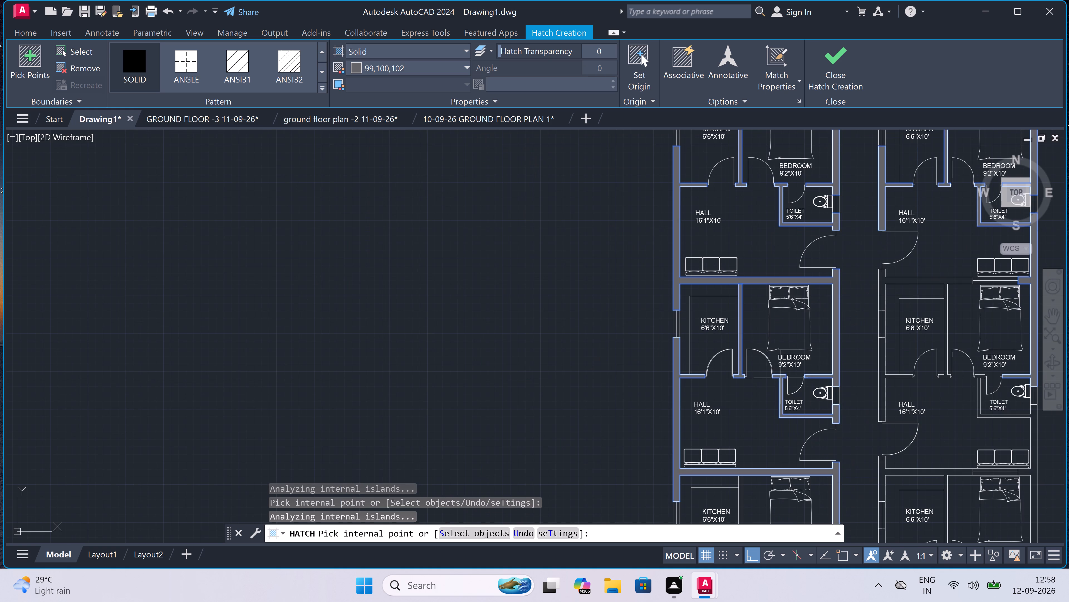
scroll(832, 392, "down", 4)
scroll(808, 481, "up", 4)
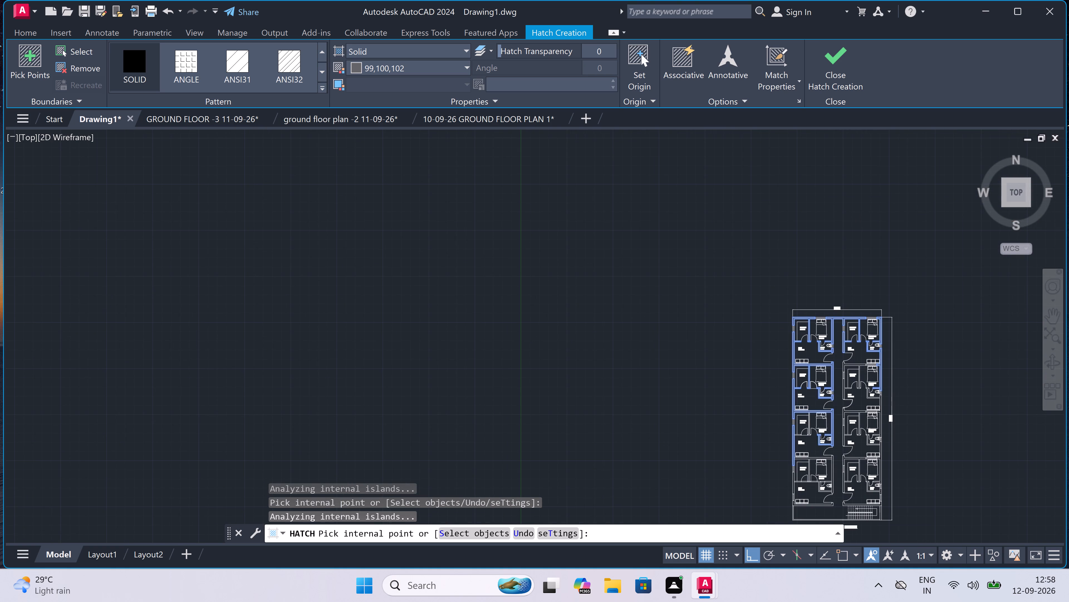
scroll(793, 287, "up", 5)
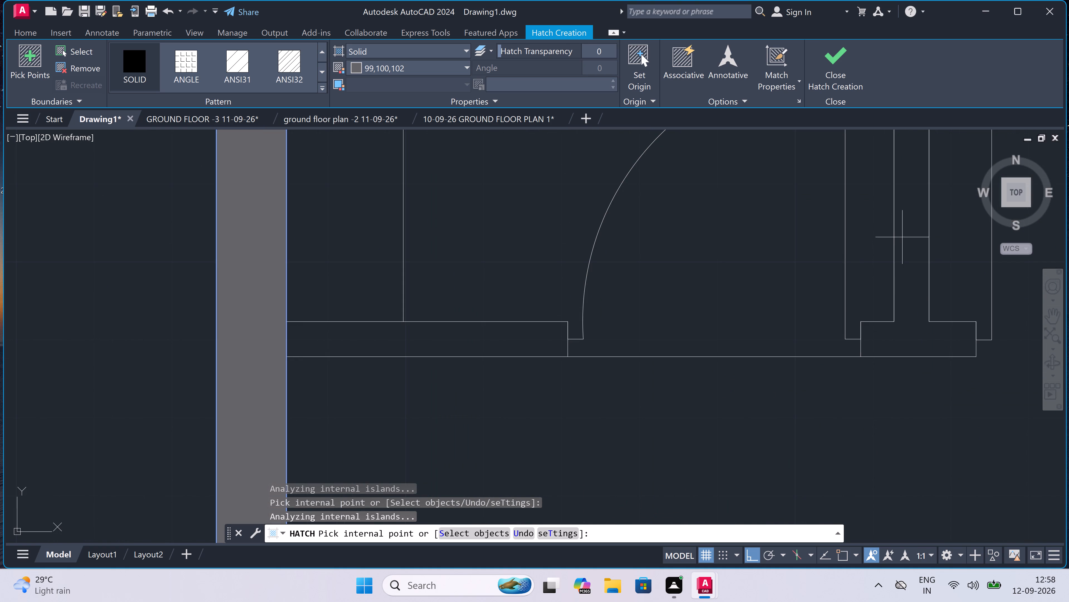
left_click(923, 235)
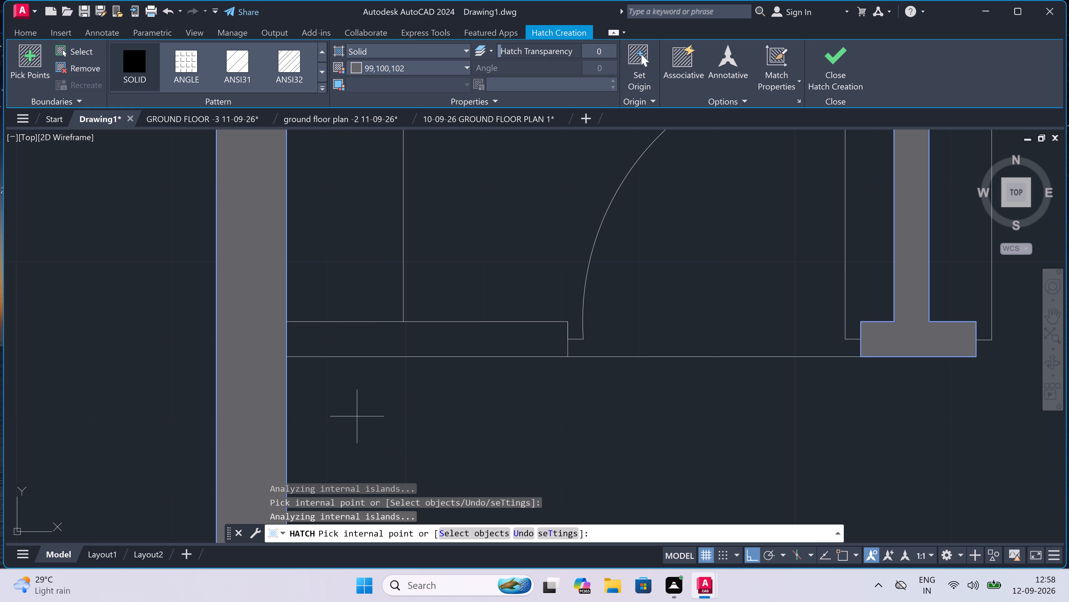
left_click(384, 344)
Fill the left-hand dividing wall between the third and fourth rows, plus the fourth-row kitchen partition and corridor wall, with the solid hatch.
scroll(384, 344, "down", 5)
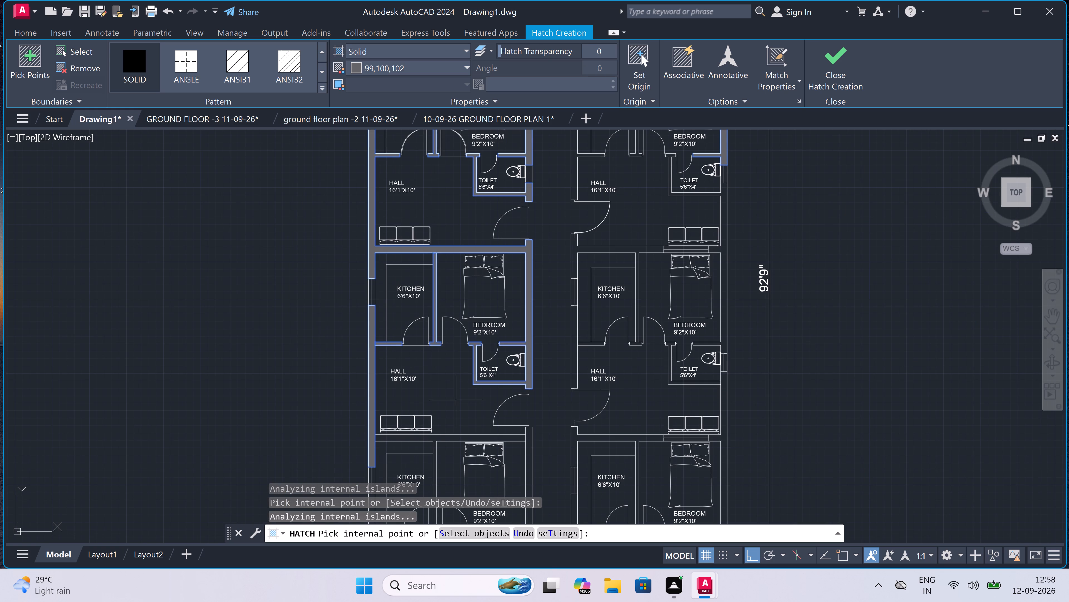
scroll(426, 450, "up", 4)
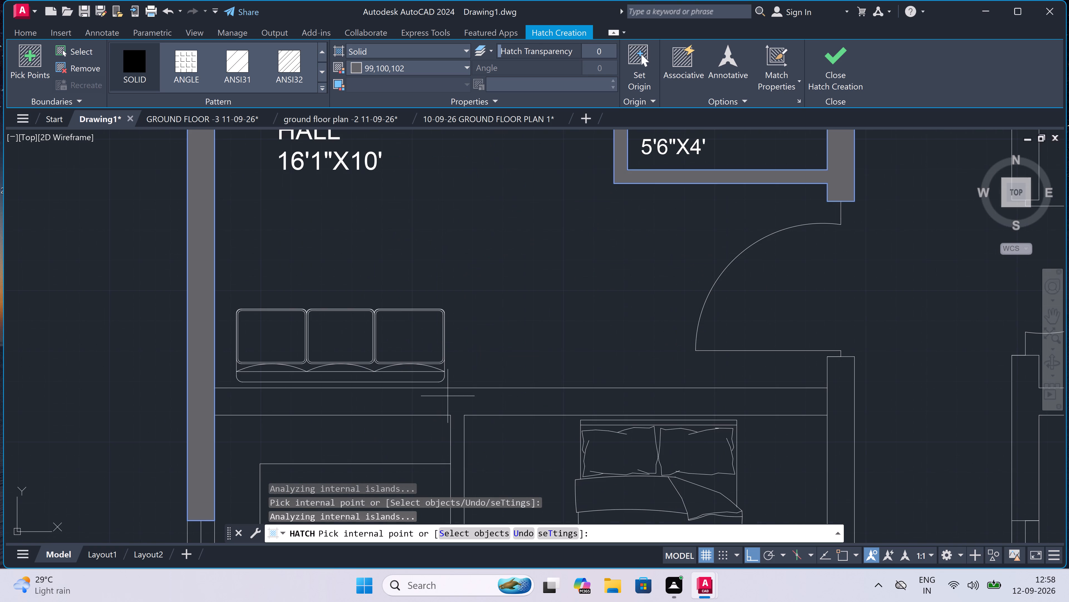
left_click(457, 396)
scroll(457, 396, "down", 4)
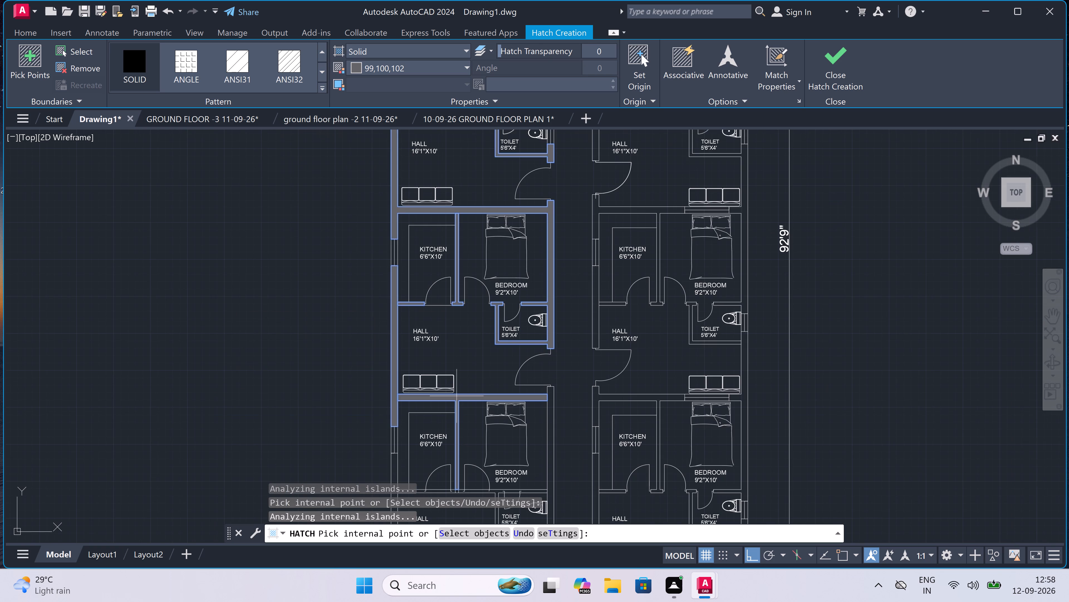
scroll(534, 418, "up", 3)
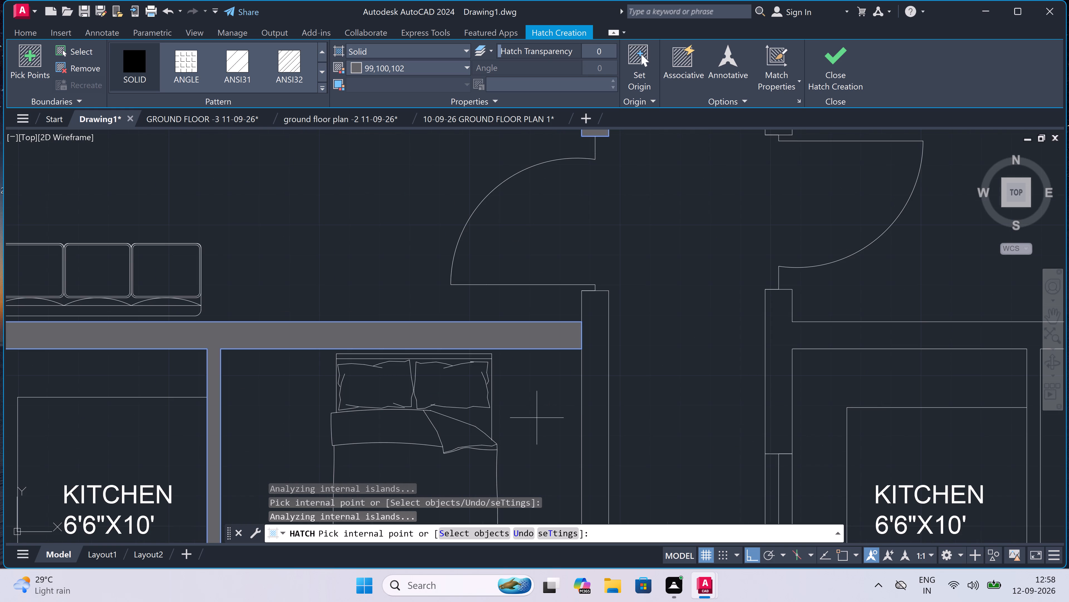
left_click(596, 388)
Fill the bottom left-hand apartment's bottom wall and the outer side wall between its kitchen and hall windows with the solid hatch.
scroll(596, 388, "down", 1)
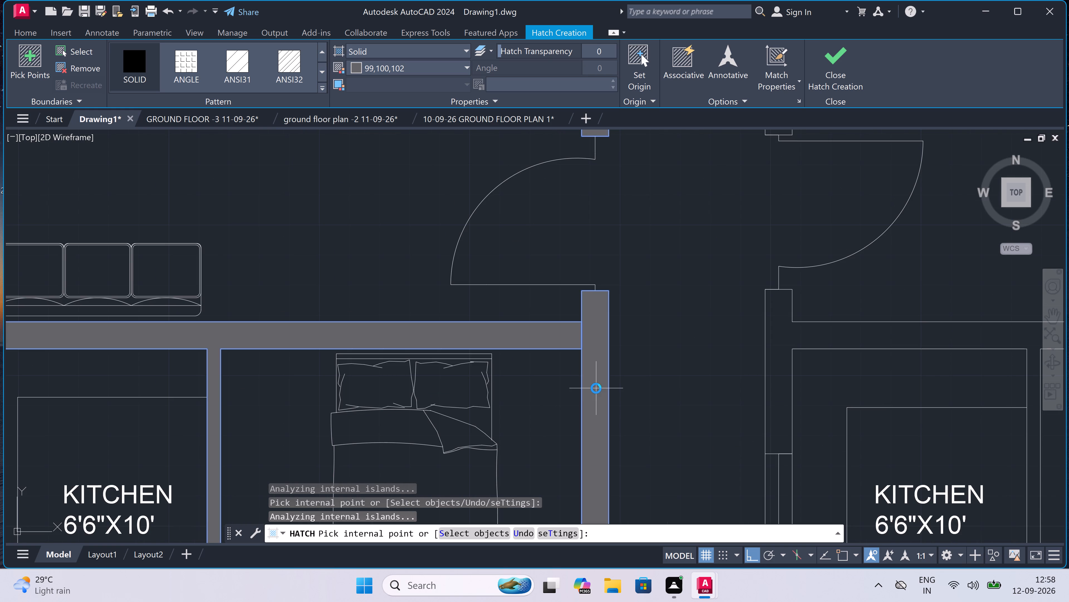
scroll(596, 388, "down", 7)
scroll(575, 430, "up", 3)
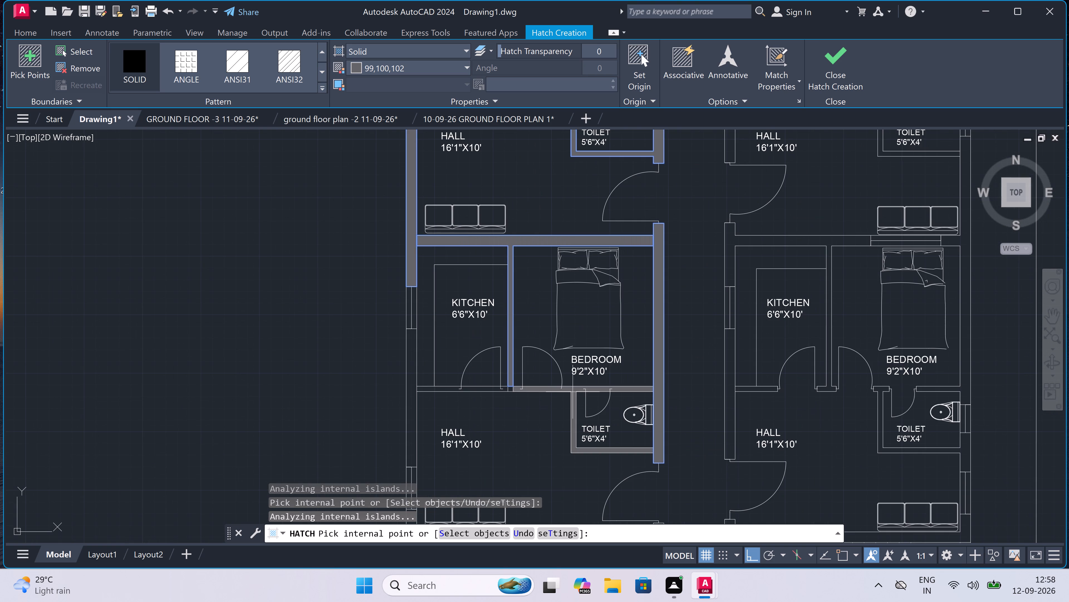
scroll(569, 393, "down", 2)
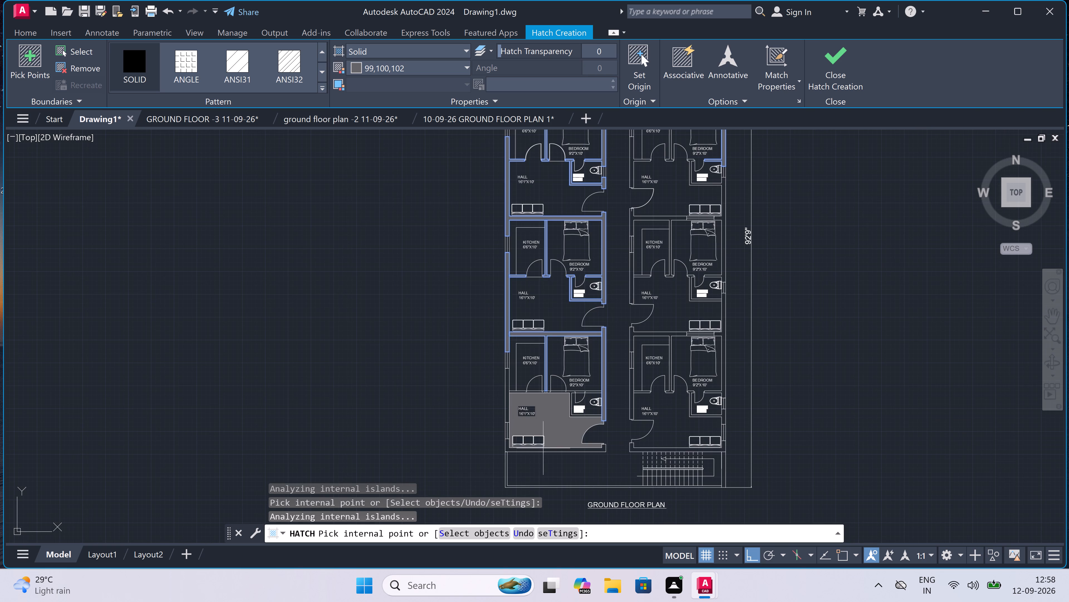
scroll(535, 463, "up", 4)
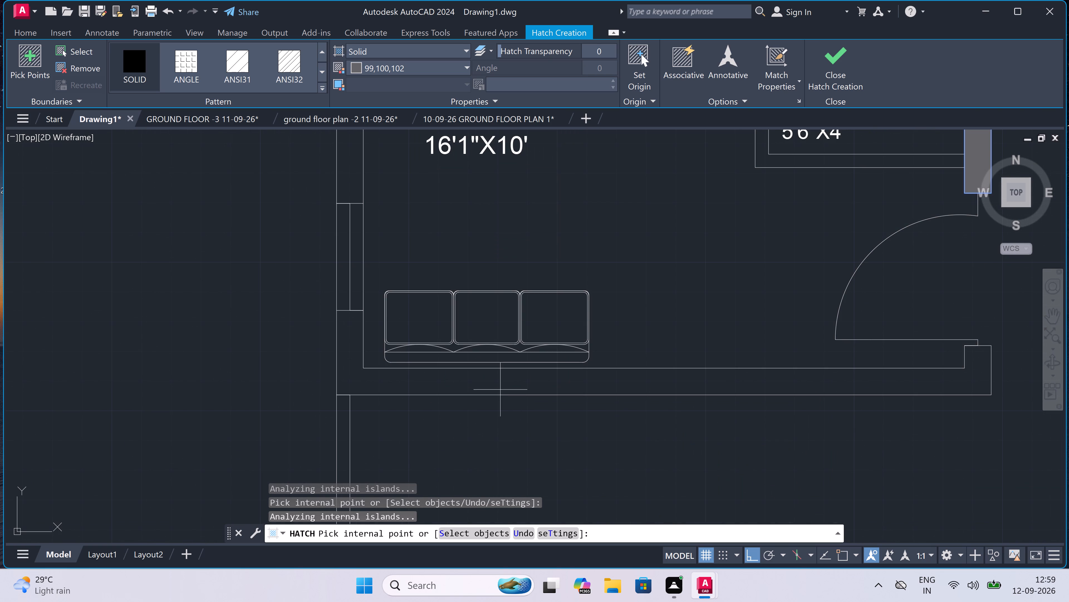
left_click(499, 383)
scroll(499, 383, "down", 3)
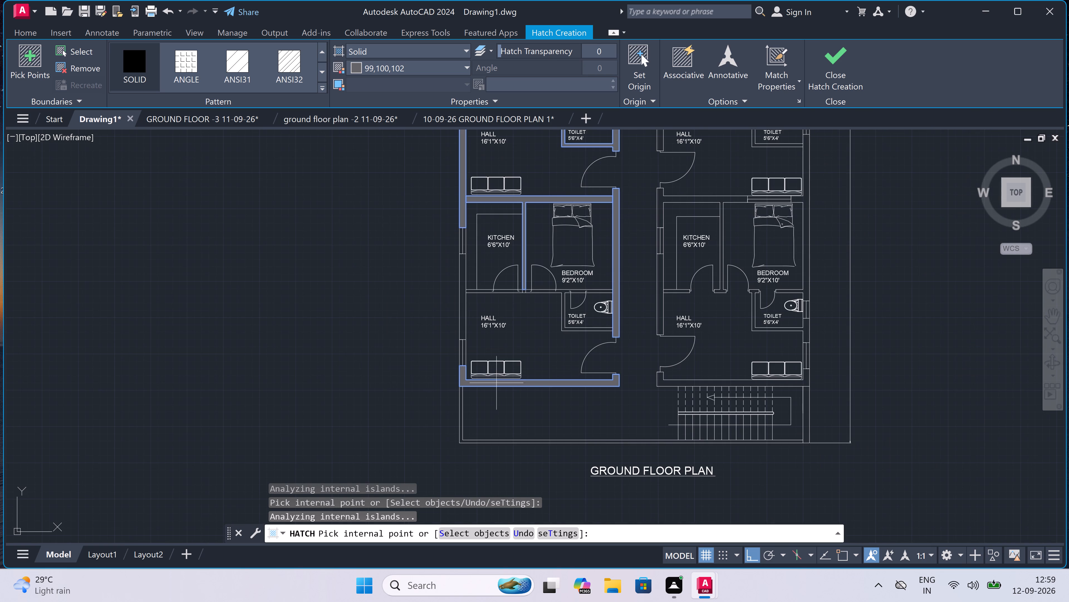
scroll(467, 287, "up", 3)
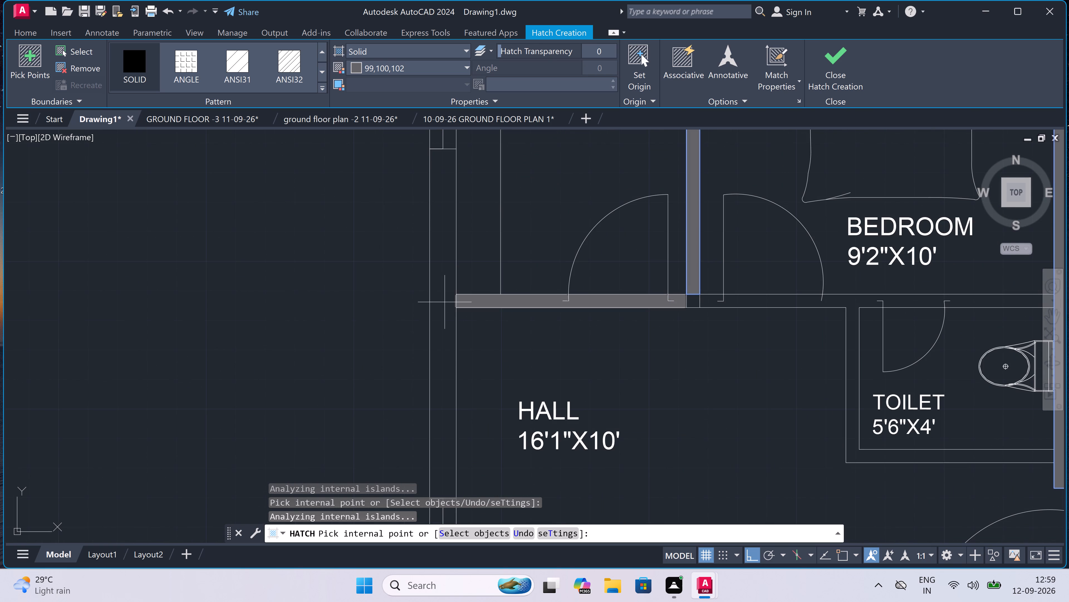
double_click(444, 302)
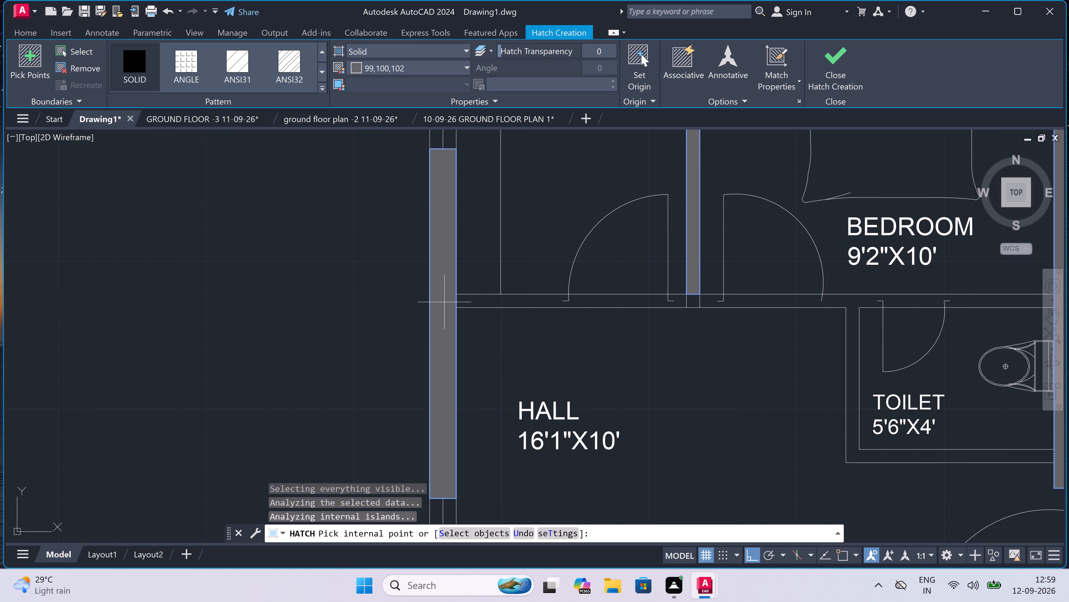
Fill the bottom right-hand apartment's upper dividing wall on both sides of the window, connected kitchen partition and outer side wall with the solid hatch.
scroll(444, 302, "down", 4)
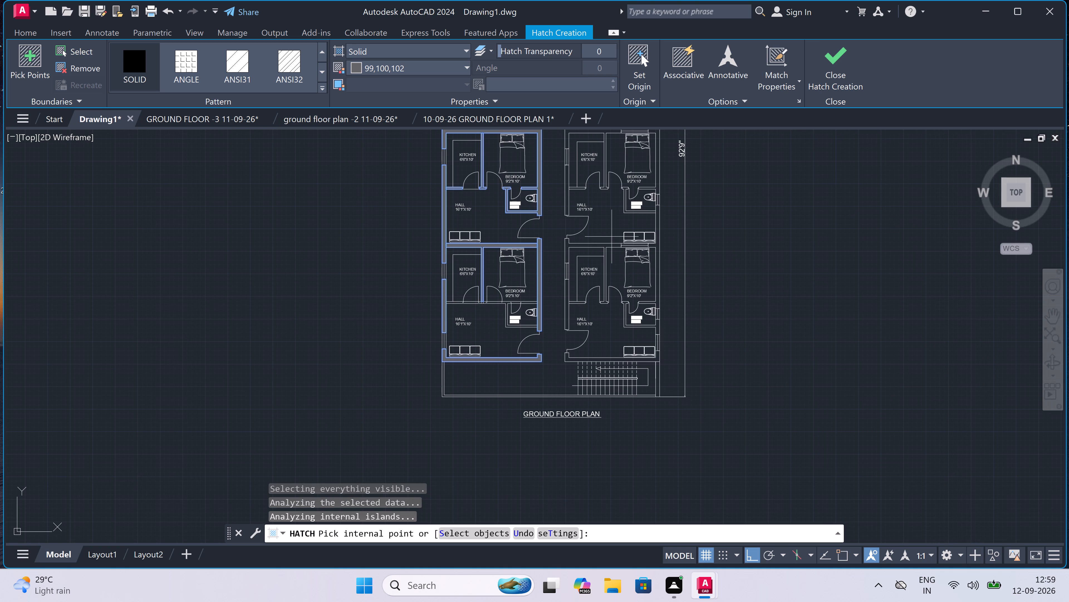
scroll(612, 237, "up", 2)
scroll(590, 271, "up", 3)
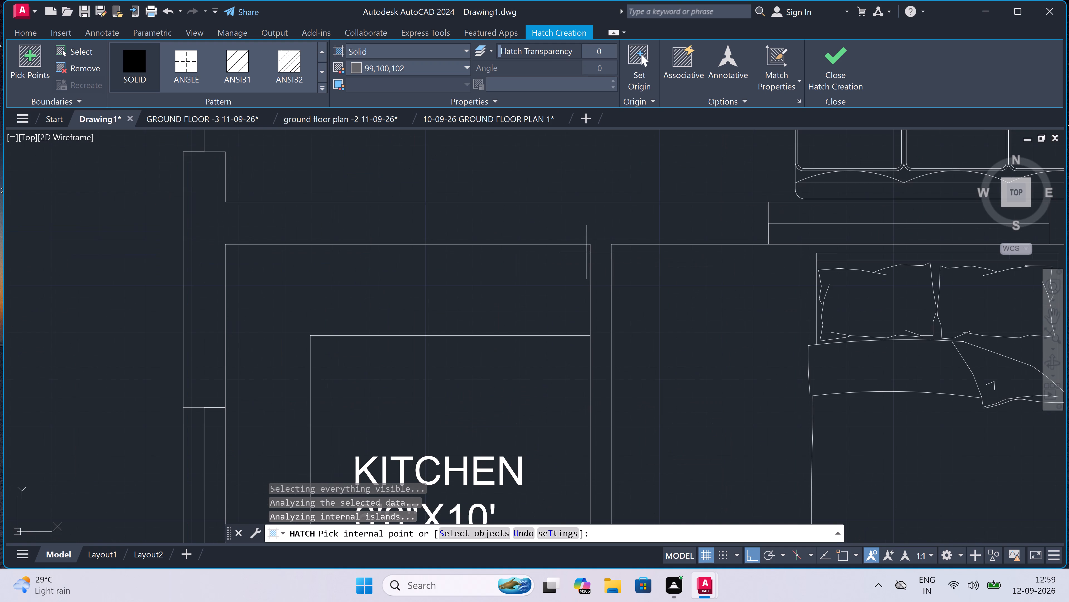
left_click(590, 228)
scroll(590, 228, "down", 3)
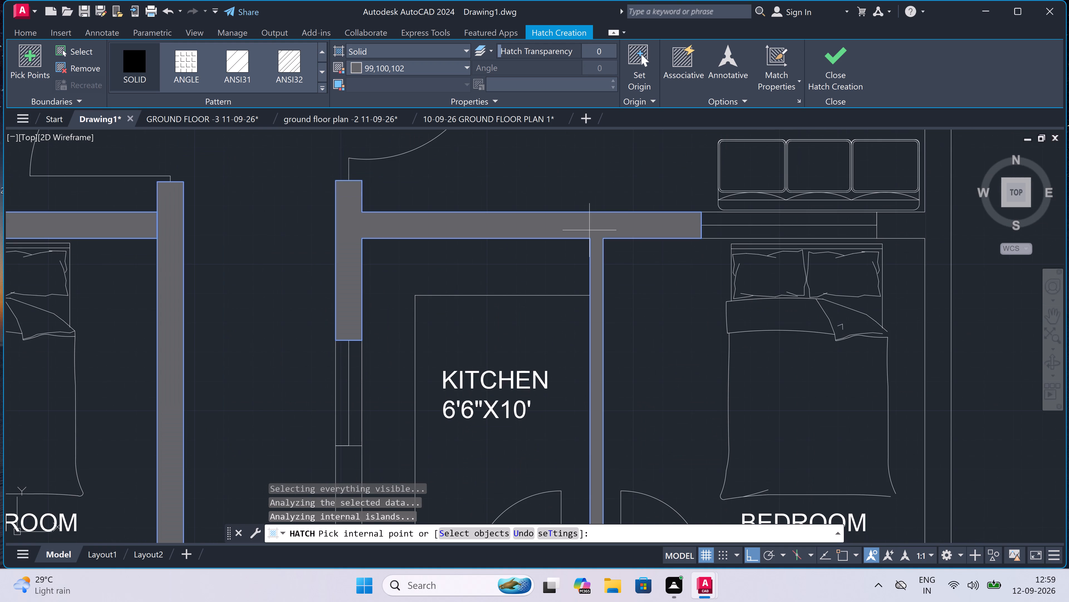
scroll(589, 231, "down", 2)
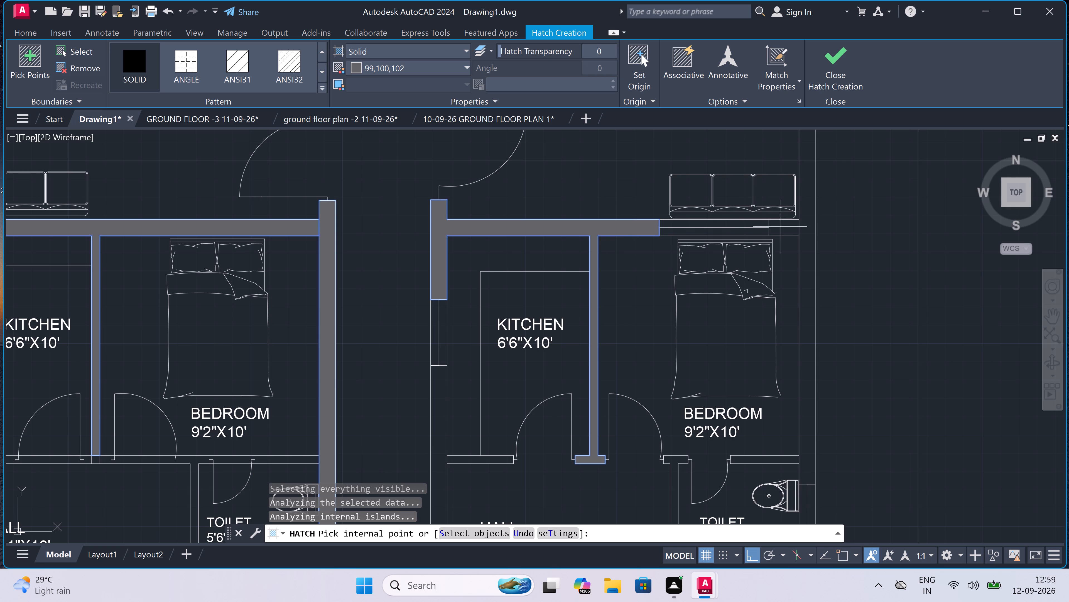
left_click(786, 228)
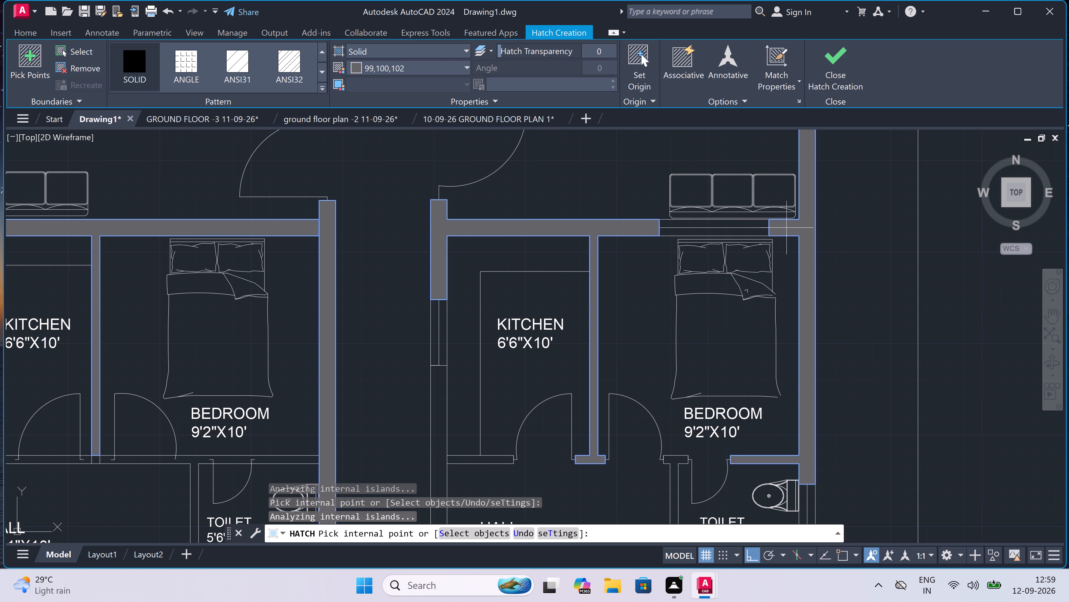
scroll(786, 228, "down", 3)
scroll(722, 440, "up", 3)
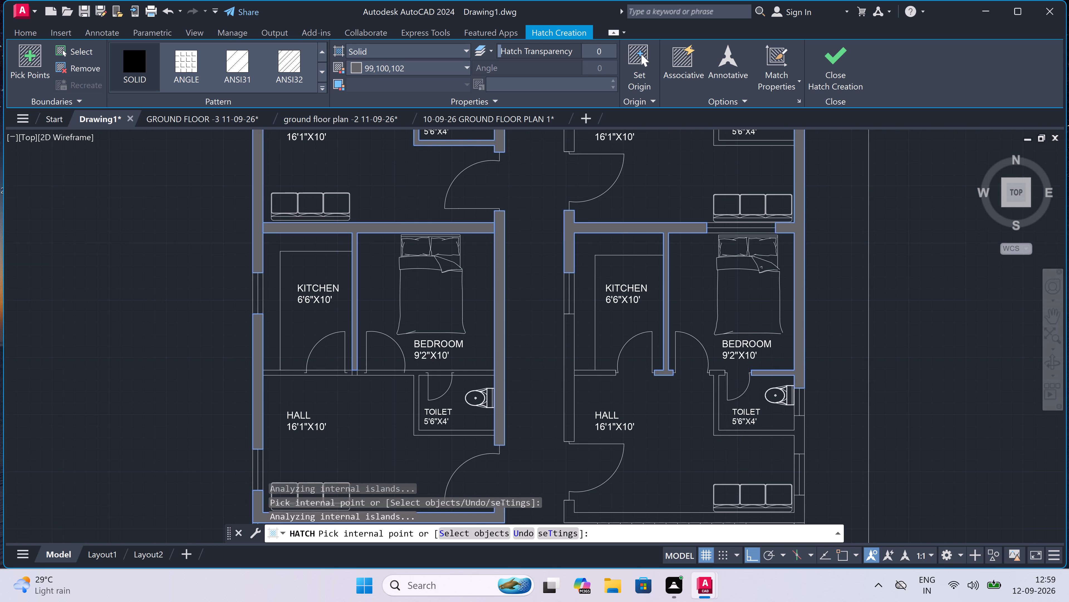
Fill the bottom right-hand apartment's toilet walls and its bottom wall beside the stairs with the solid hatch.
double_click(731, 427)
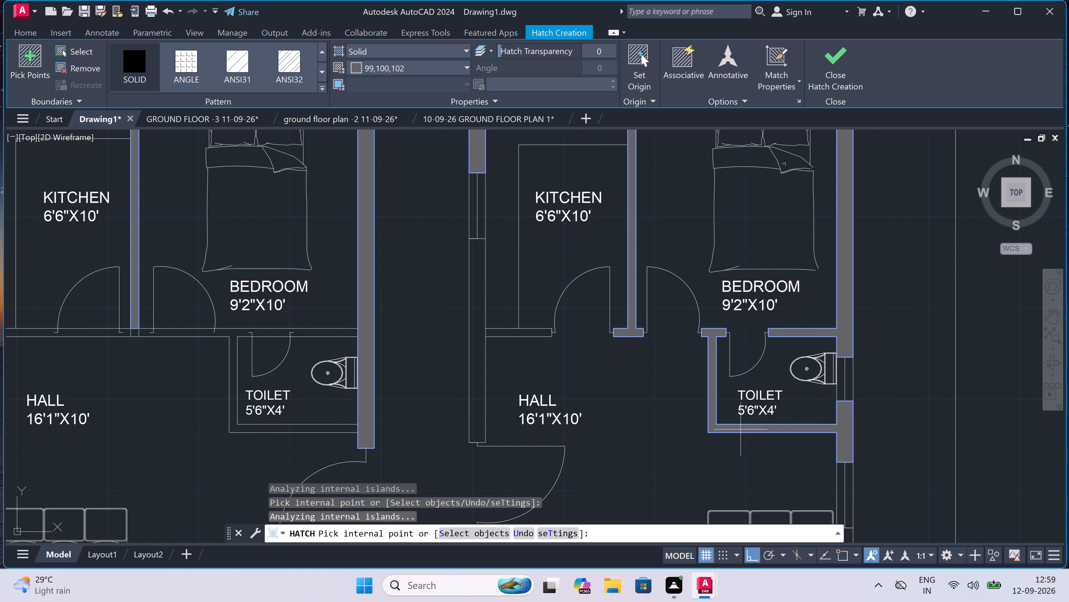
scroll(763, 430, "down", 4)
scroll(763, 470, "up", 2)
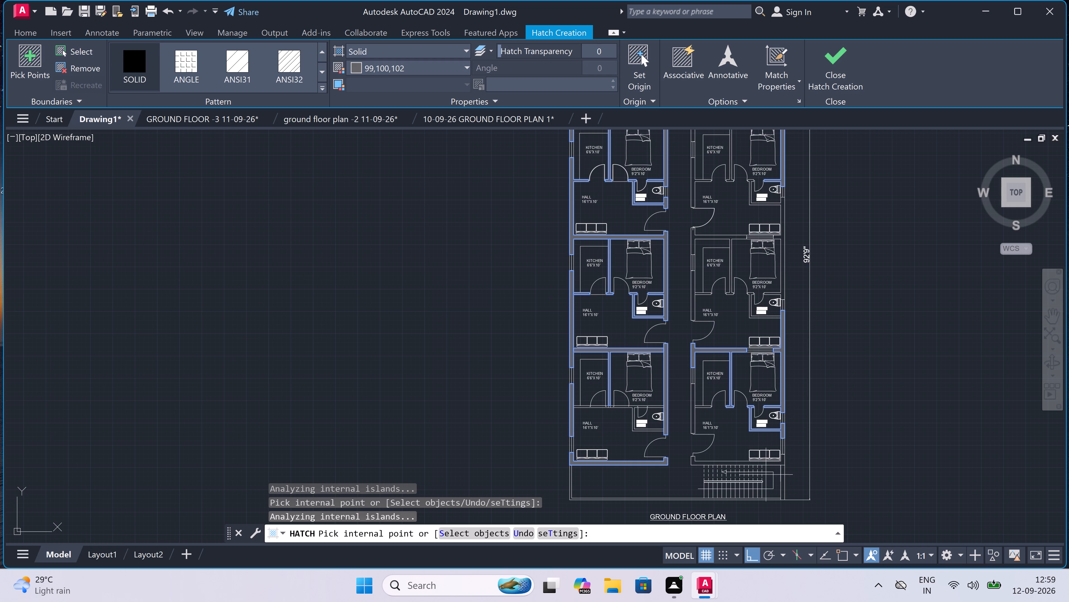
scroll(763, 470, "up", 1)
scroll(722, 461, "up", 3)
left_click(722, 460)
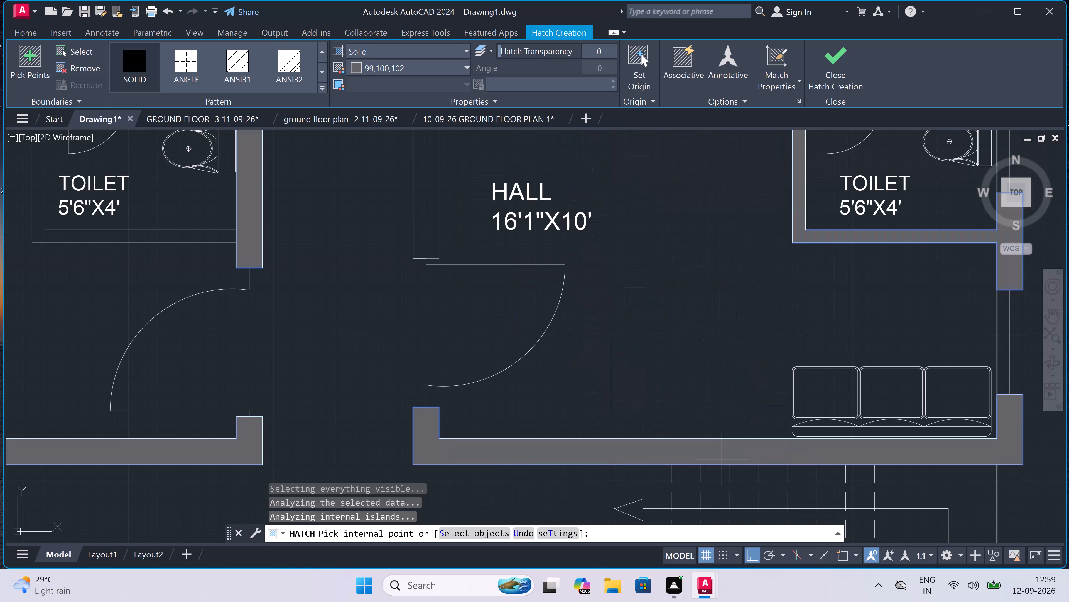
Fill the bottom right-hand apartment's corridor wall below the kitchen window and its kitchen-hall wall with the solid hatch.
scroll(722, 460, "down", 4)
scroll(685, 405, "up", 4)
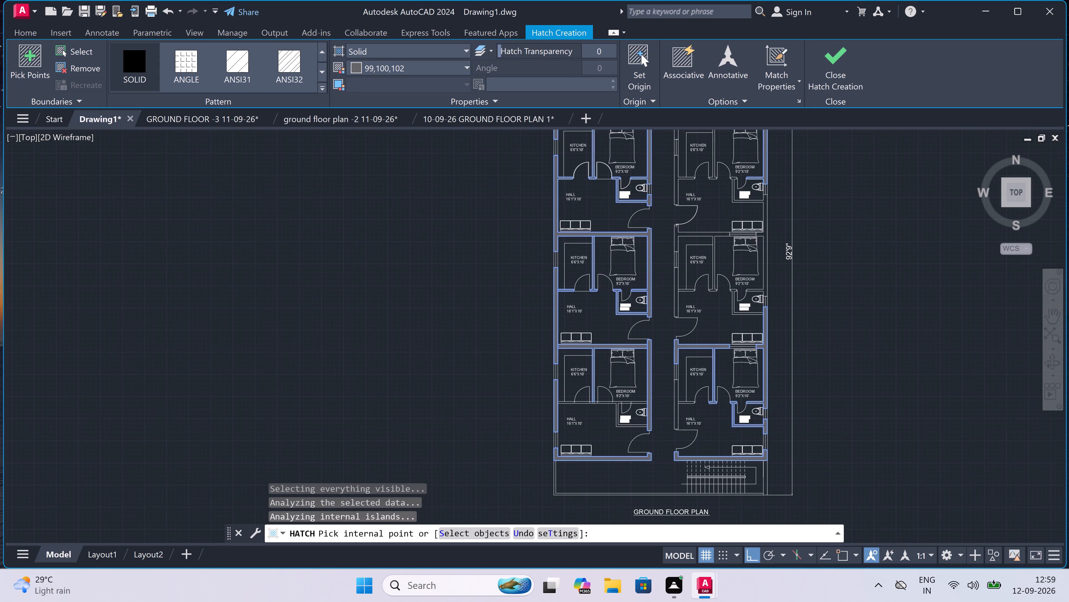
scroll(673, 404, "up", 6)
double_click(658, 398)
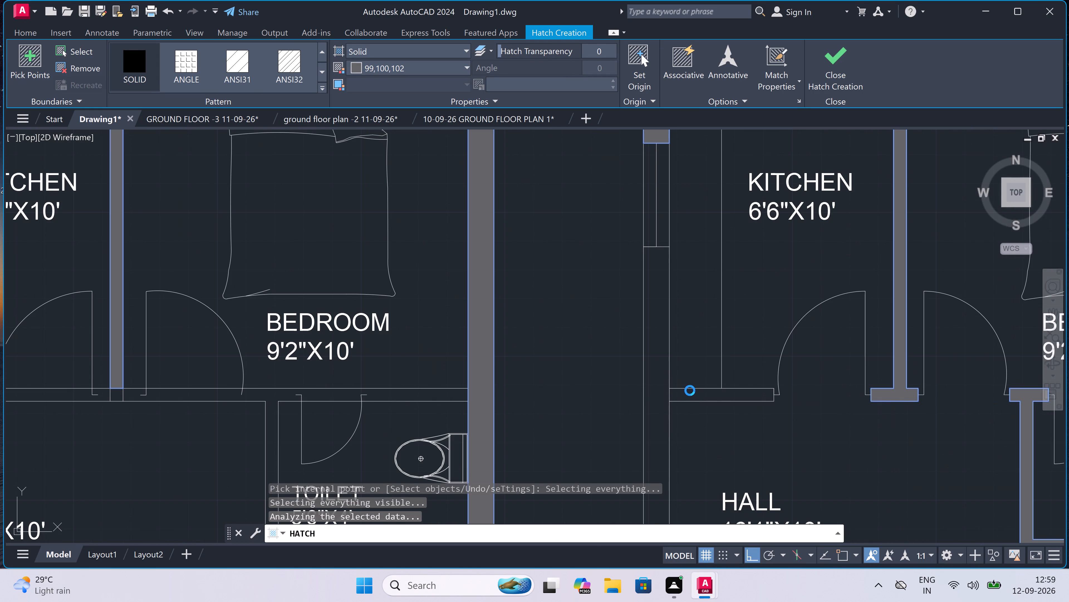
double_click(728, 392)
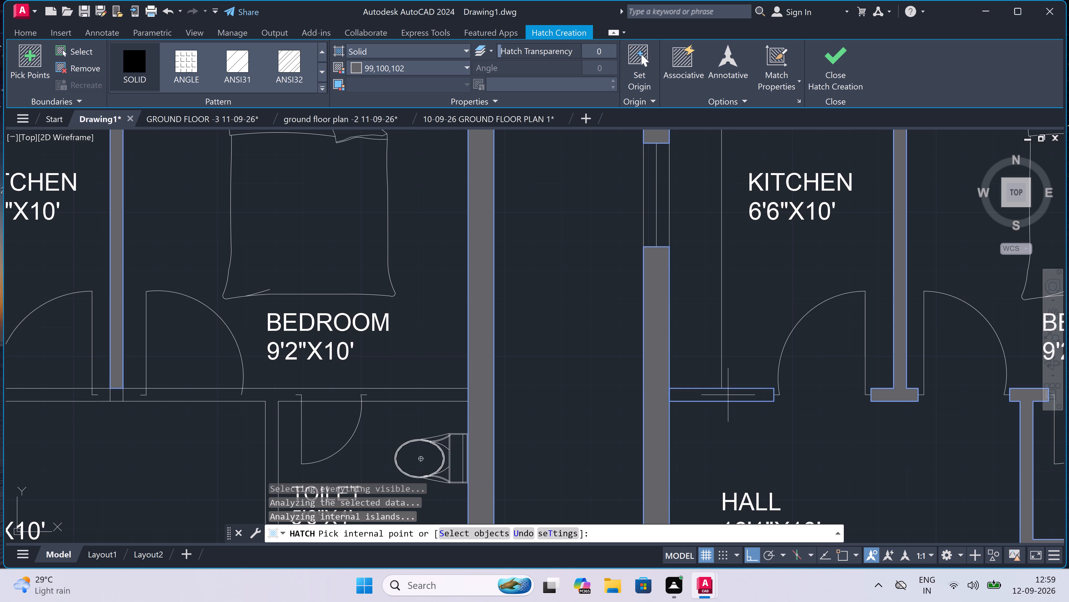
scroll(728, 395, "up", 3)
left_click(728, 395)
scroll(728, 395, "down", 2)
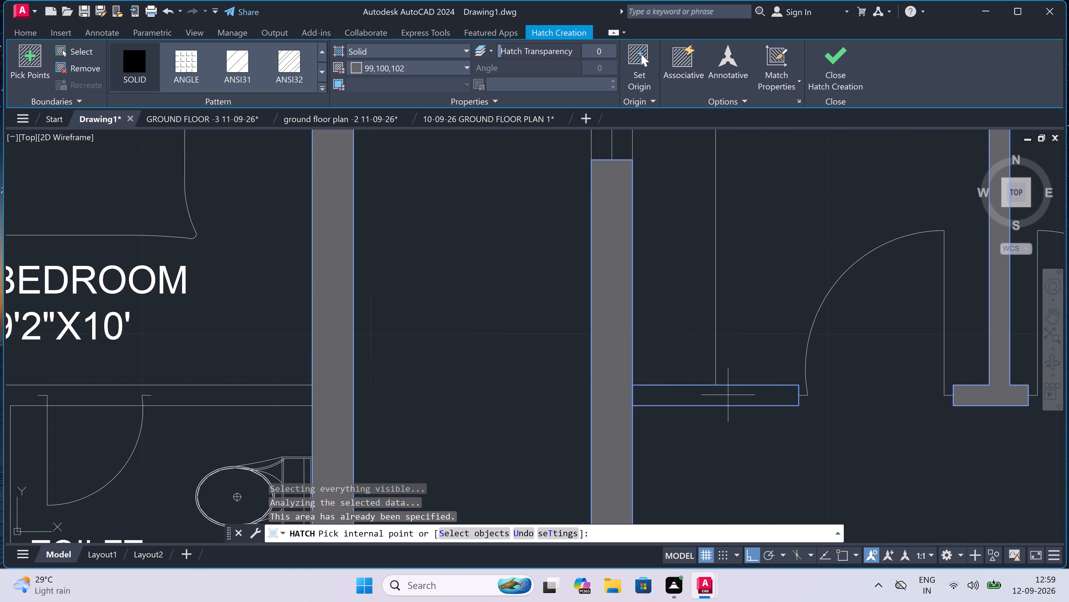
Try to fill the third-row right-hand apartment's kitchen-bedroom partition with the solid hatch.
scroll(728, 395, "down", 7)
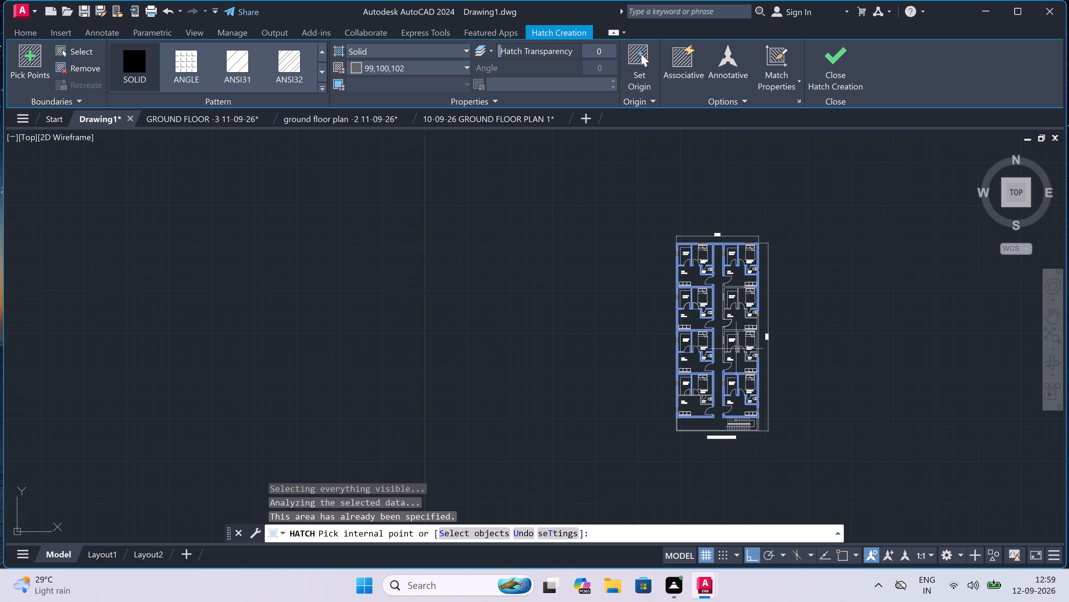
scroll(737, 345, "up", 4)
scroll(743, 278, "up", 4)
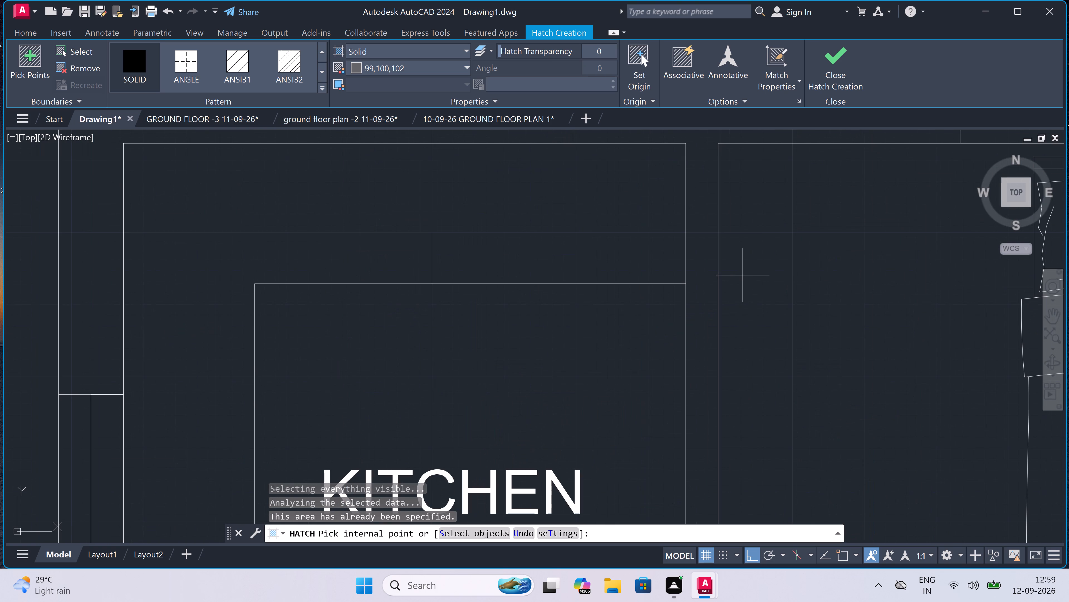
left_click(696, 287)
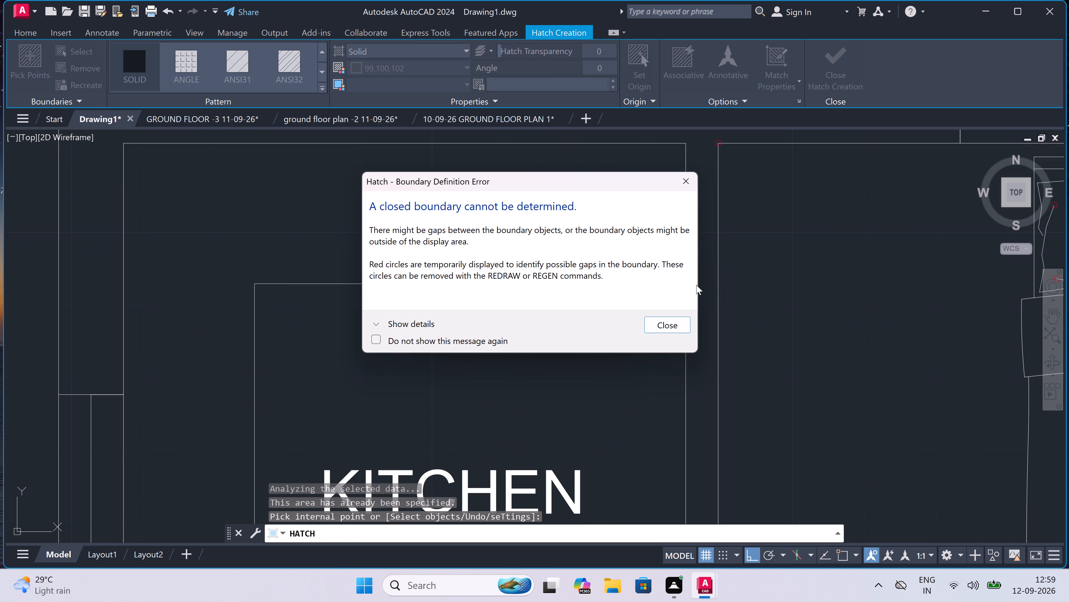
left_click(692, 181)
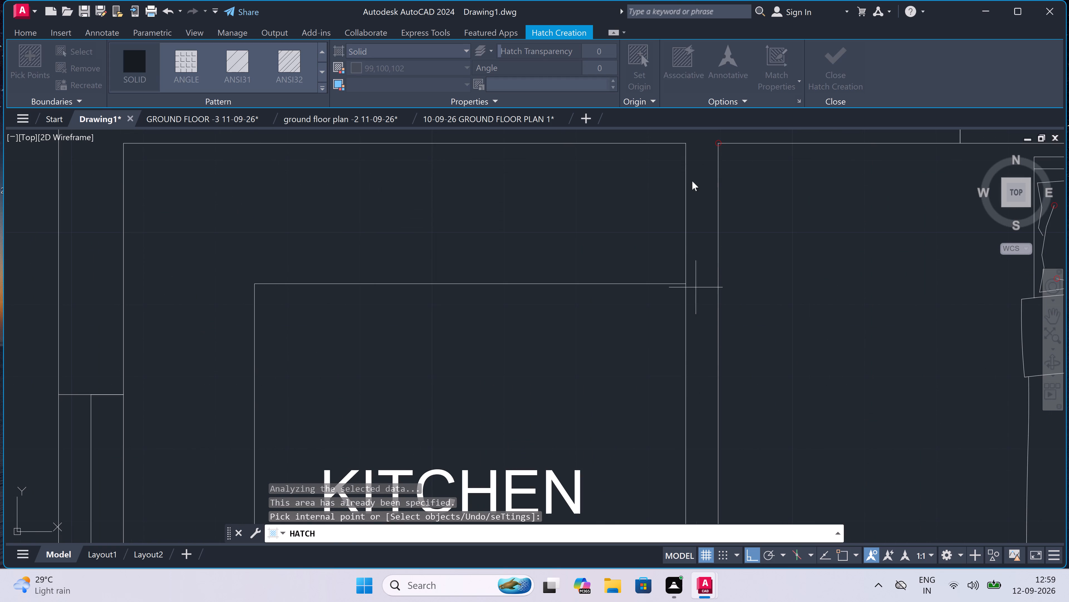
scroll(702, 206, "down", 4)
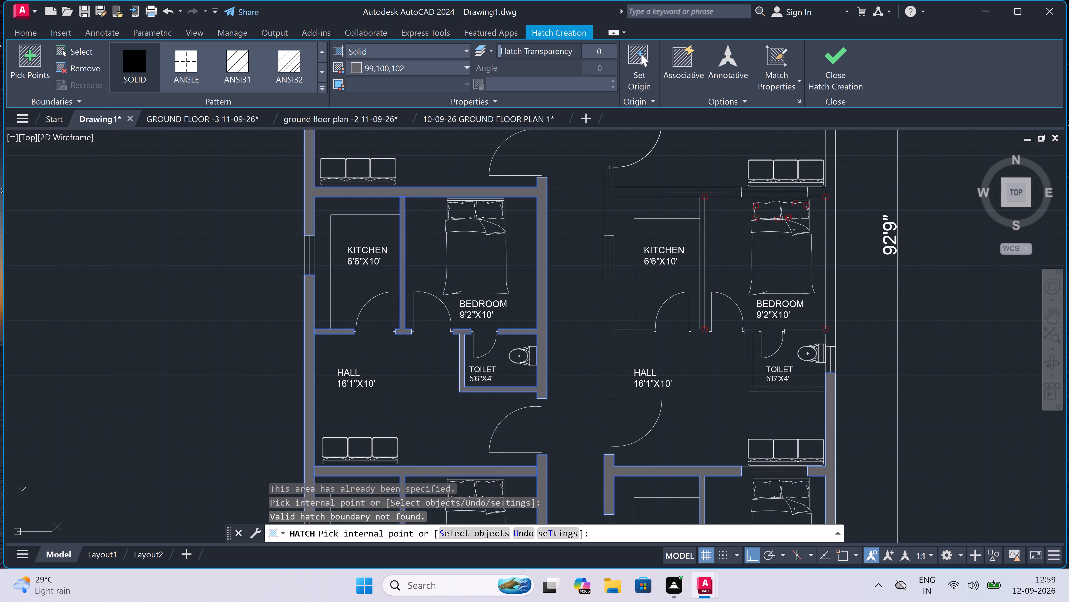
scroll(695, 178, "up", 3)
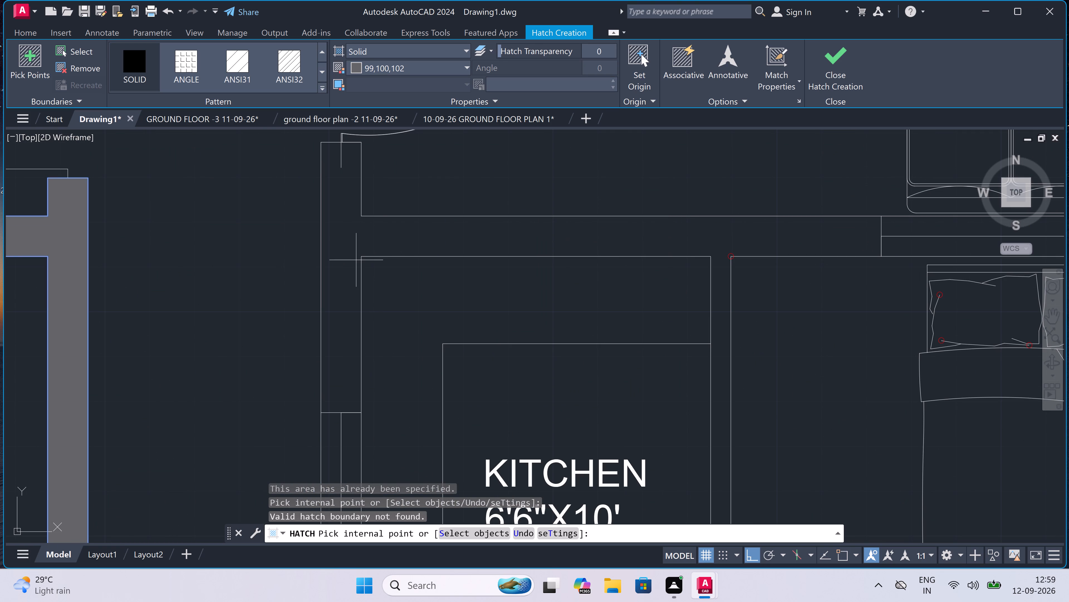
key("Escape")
Delete the stray short line inside the corridor wall end below the second-row right-hand hall's entrance door.
scroll(356, 260, "down", 4)
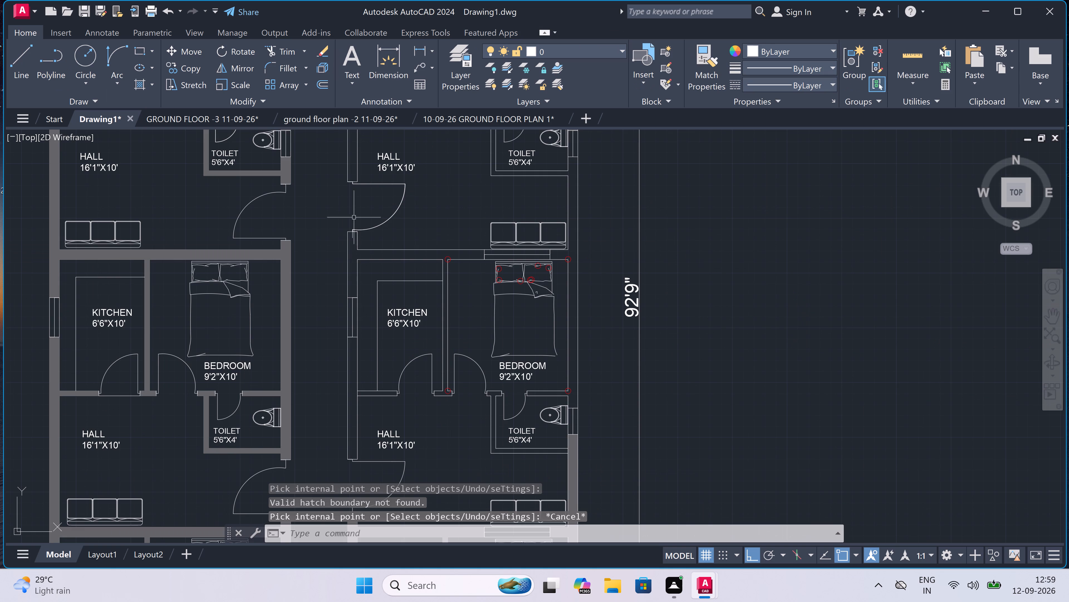
scroll(354, 205, "up", 2)
scroll(349, 285, "up", 3)
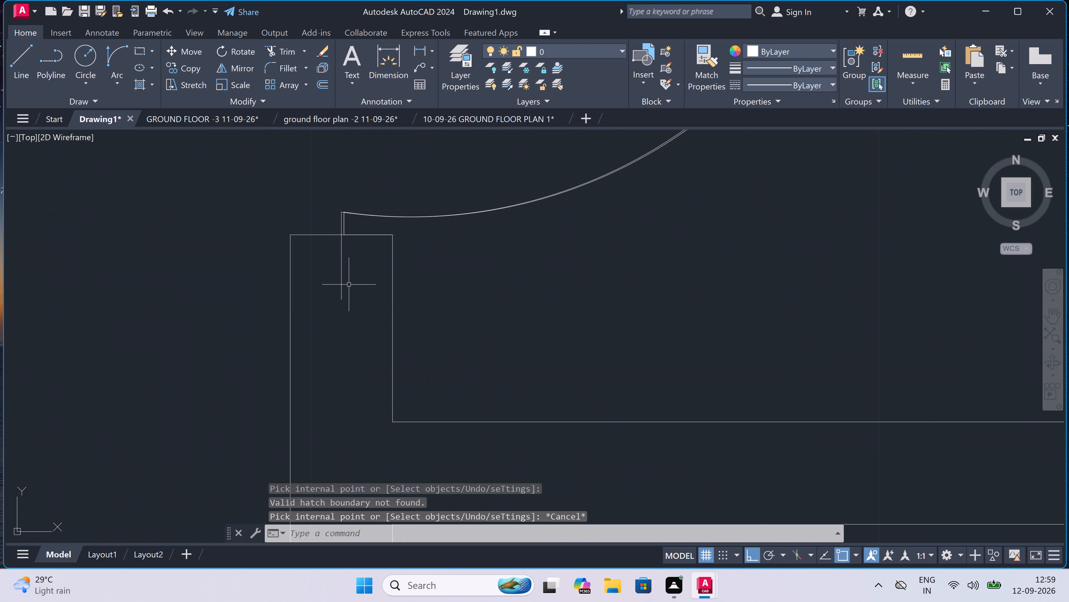
left_click(342, 272)
scroll(348, 268, "down", 1)
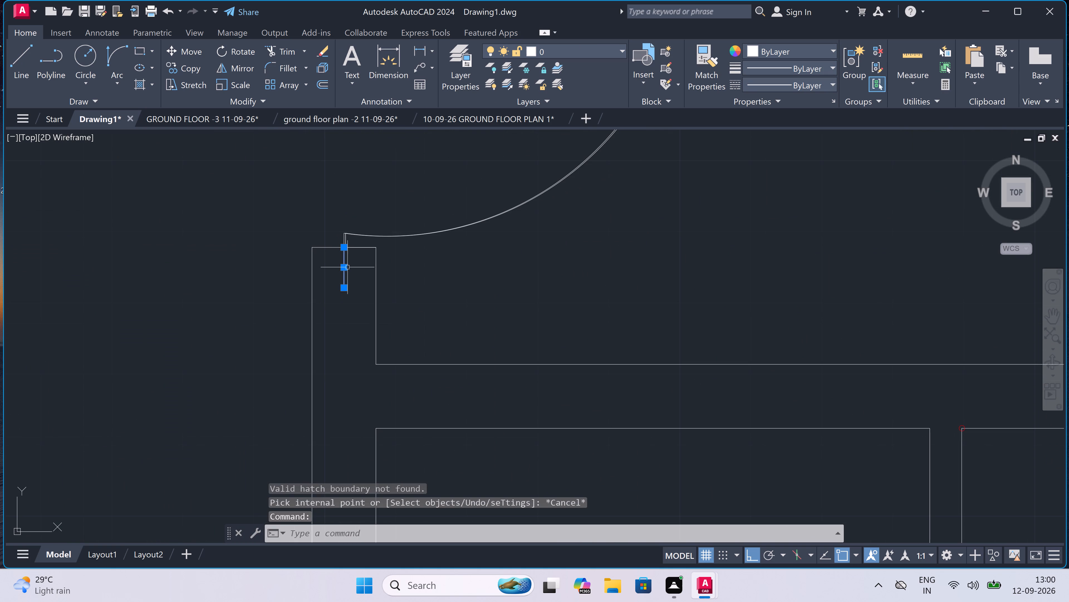
key("Delete")
Delete the duplicate door leaf and swing outline and its two jamb lines at the second-row right-hand hall entrance.
scroll(333, 236, "up", 5)
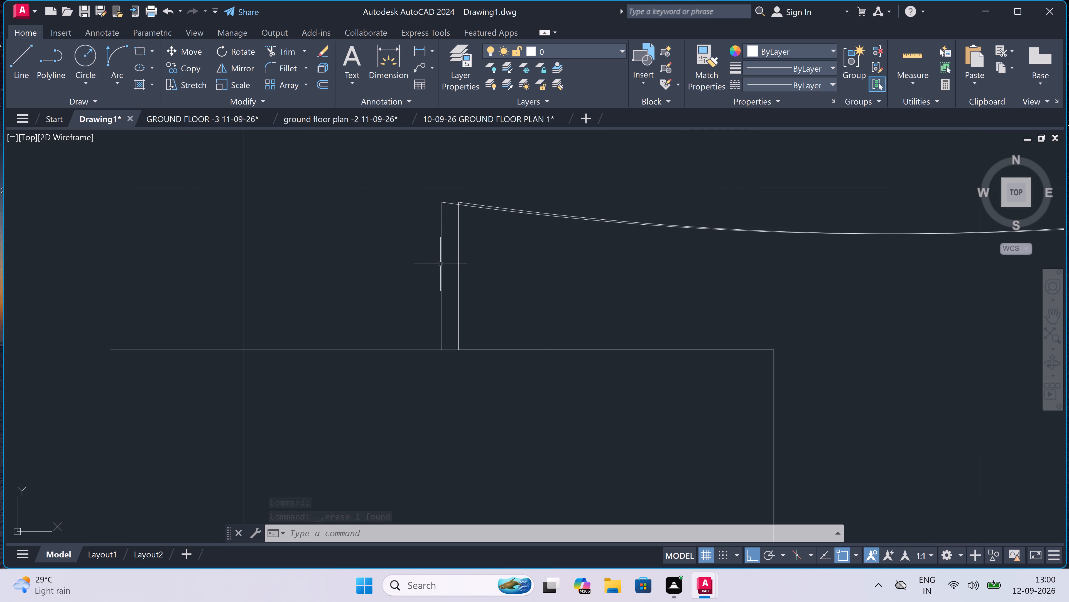
left_click(457, 264)
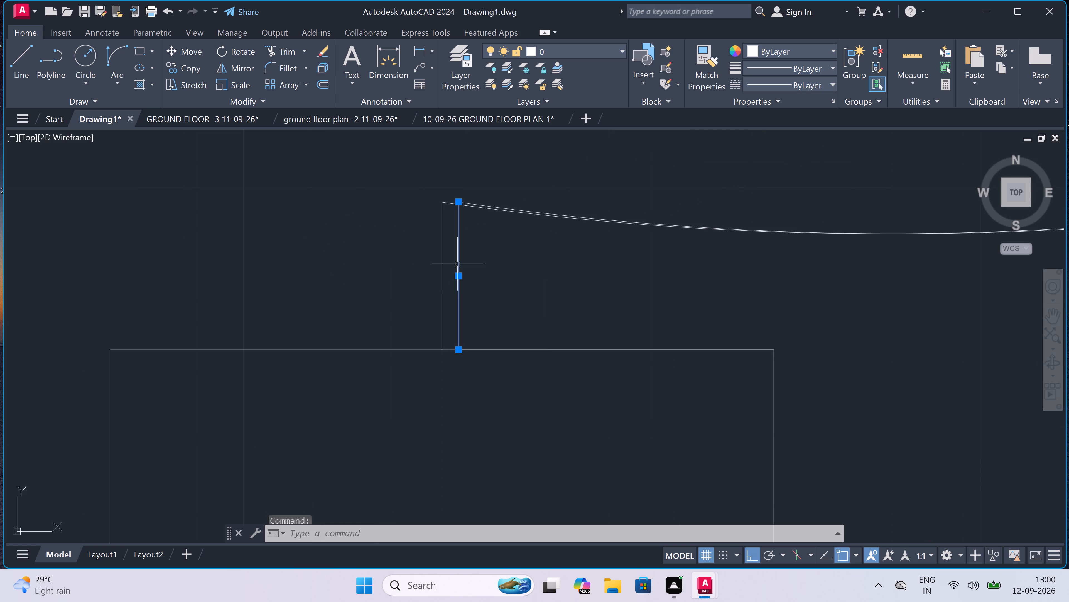
scroll(494, 230, "up", 3)
scroll(479, 192, "down", 3)
scroll(469, 176, "up", 5)
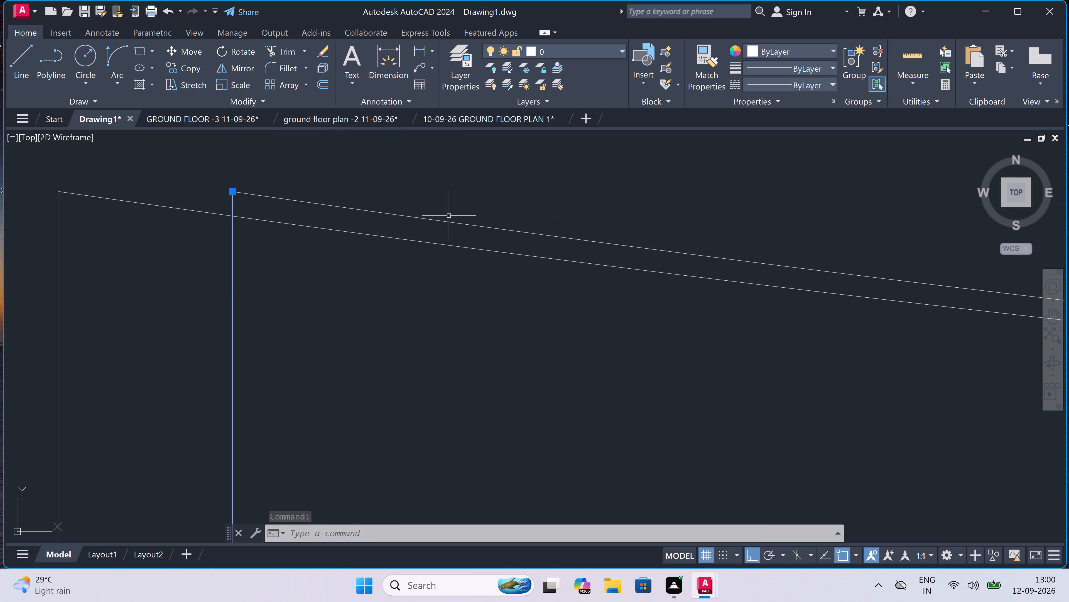
left_click(447, 222)
scroll(447, 222, "down", 10)
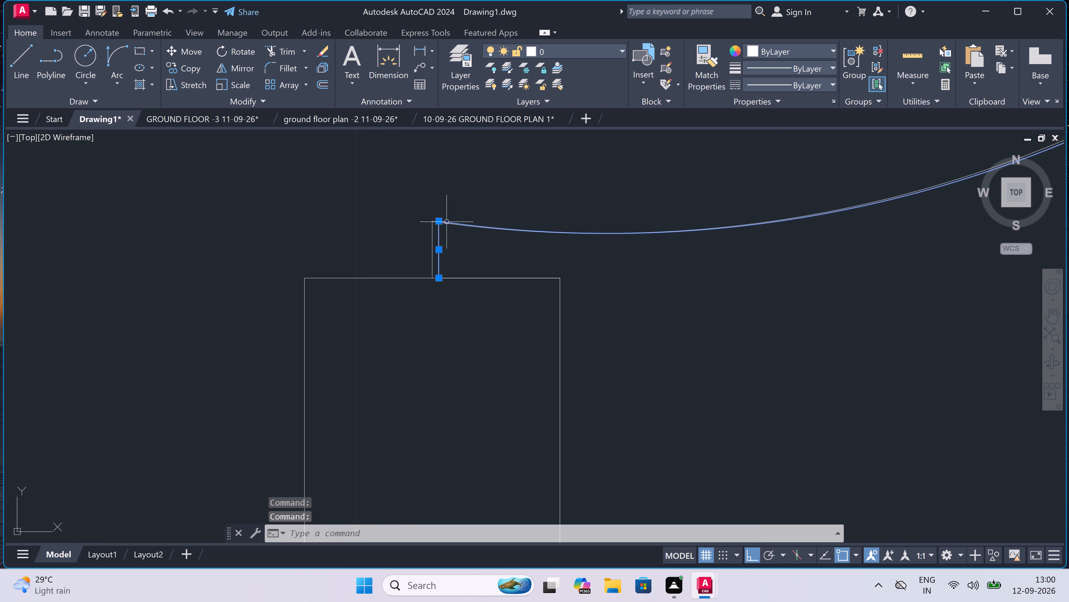
scroll(447, 222, "down", 10)
scroll(446, 191, "up", 5)
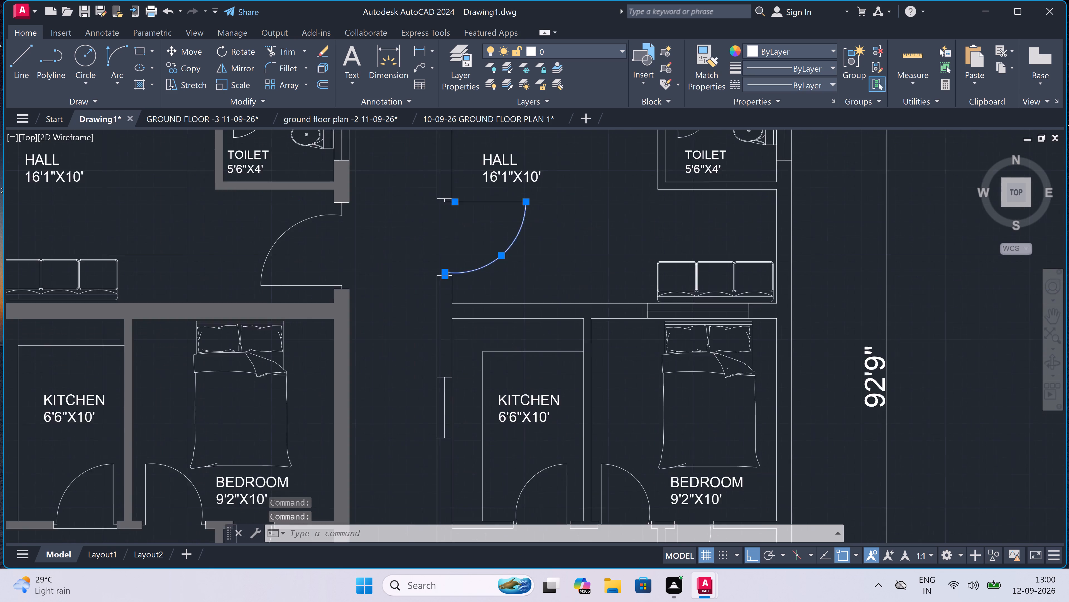
scroll(470, 215, "up", 5)
scroll(453, 241, "up", 1)
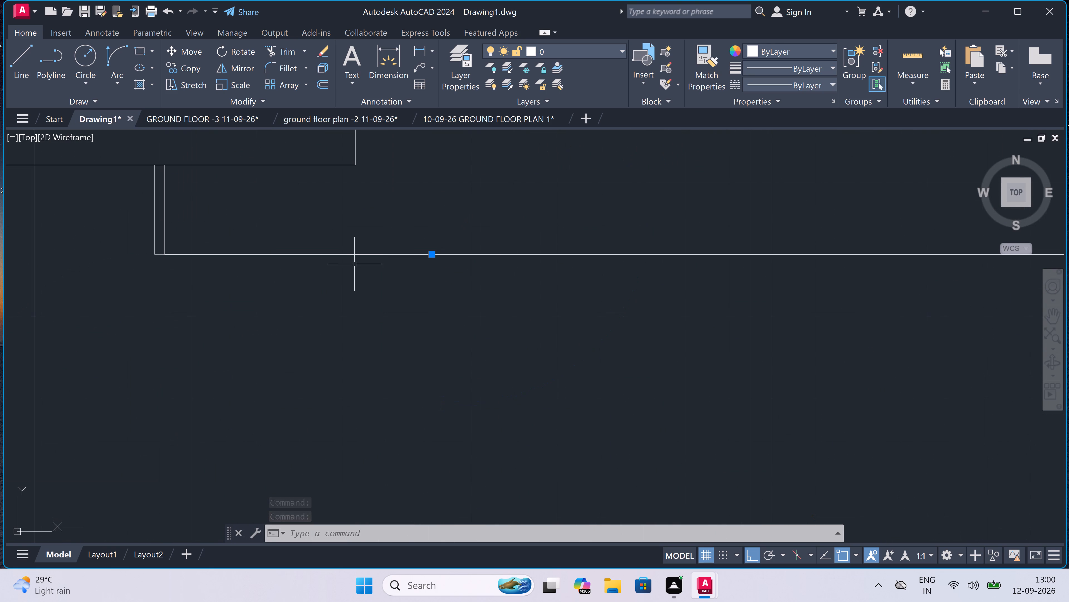
scroll(183, 257, "up", 1)
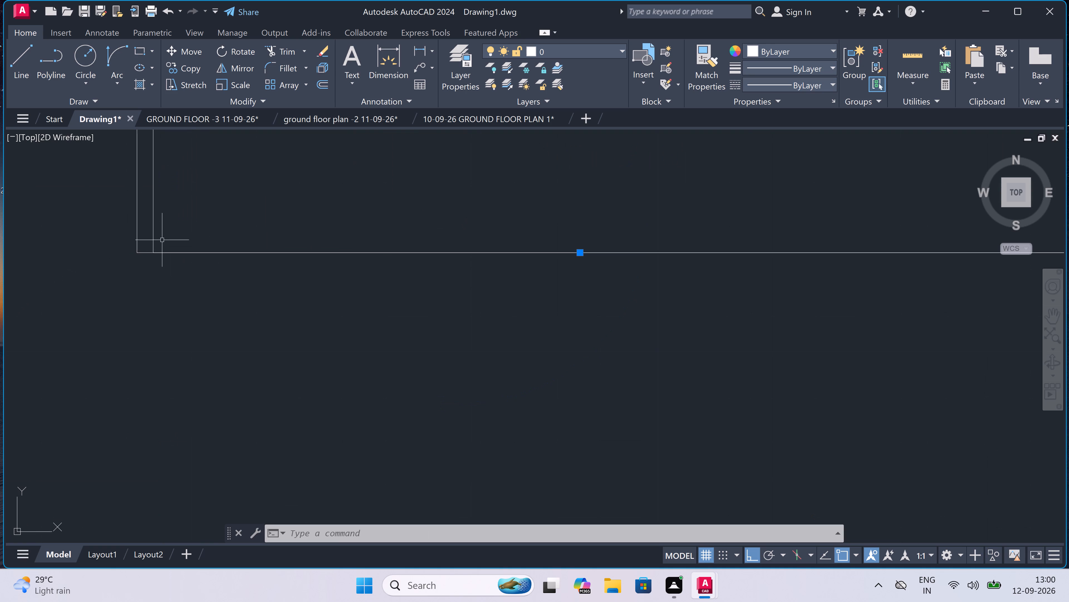
left_click(151, 217)
key("Delete")
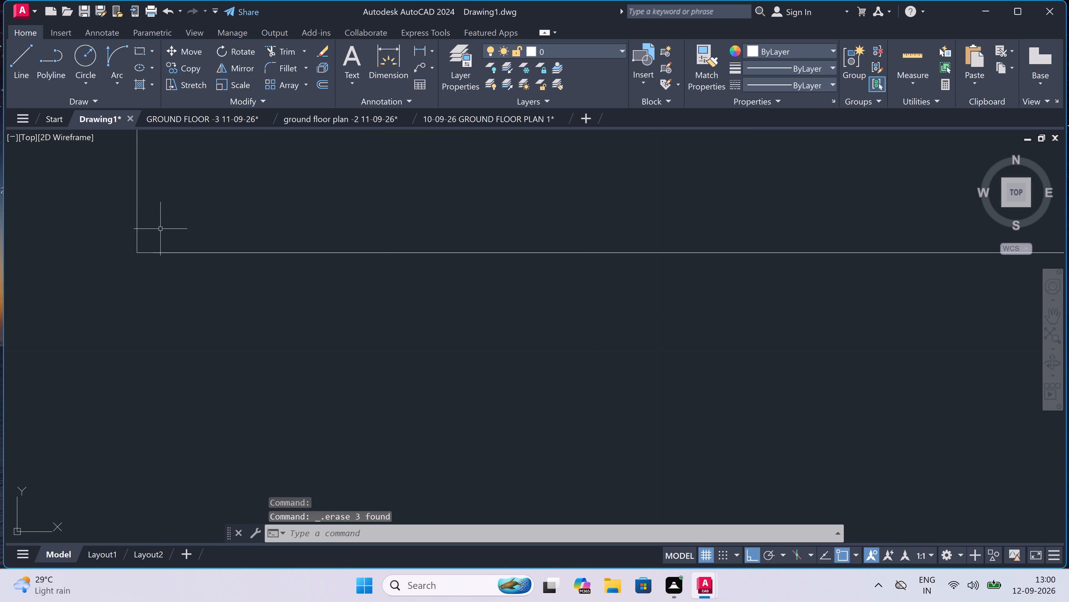
Delete the leftover duplicate line at the lower jamb of the second-row right-hand hall's entrance door.
scroll(161, 227, "down", 7)
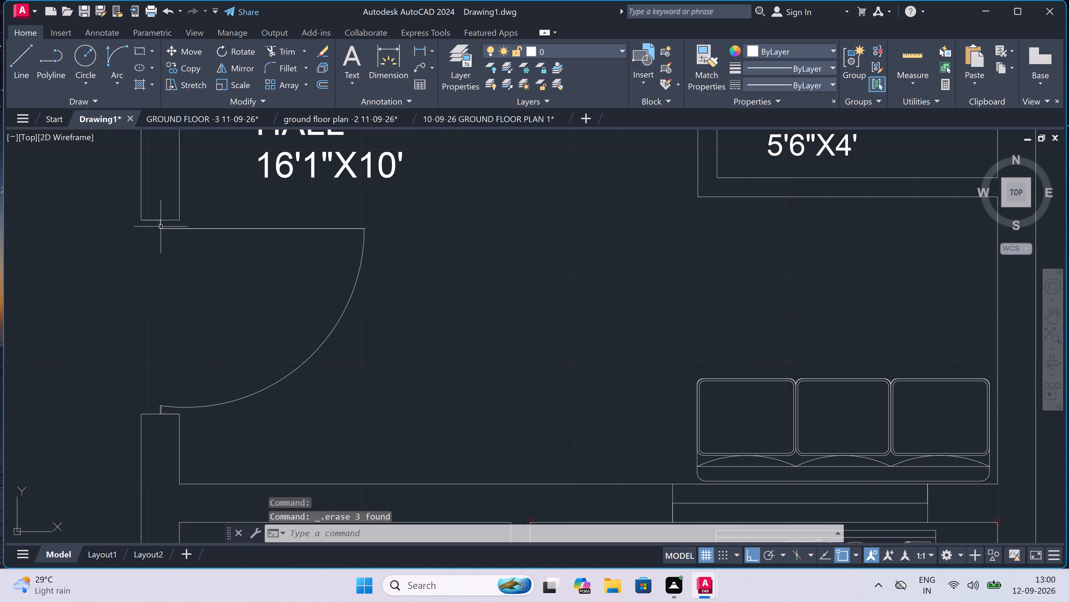
scroll(161, 227, "down", 3)
scroll(153, 258, "up", 4)
scroll(186, 351, "up", 4)
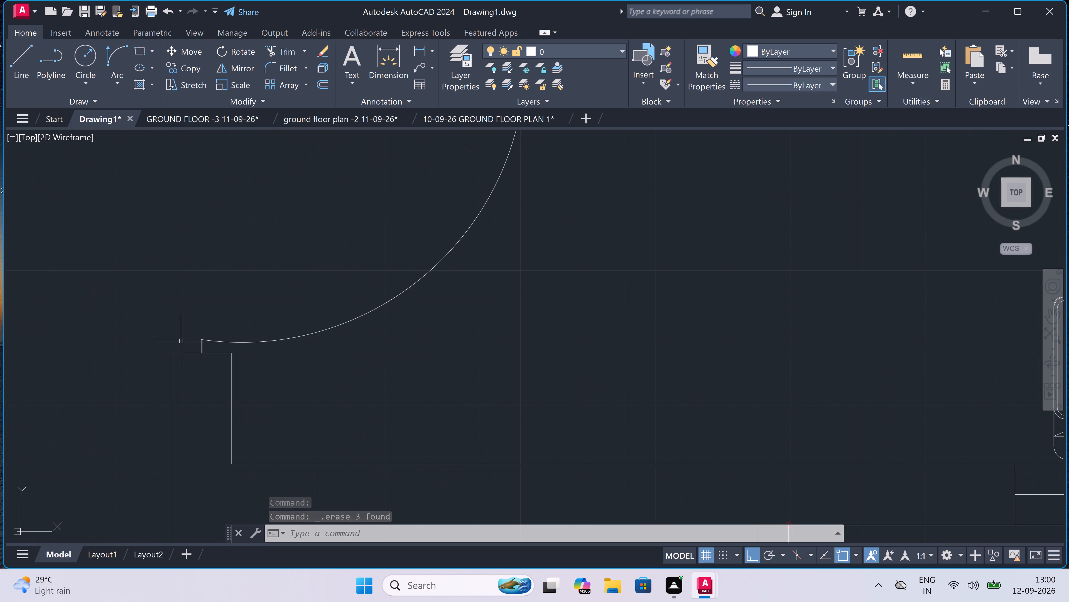
scroll(244, 353, "up", 3)
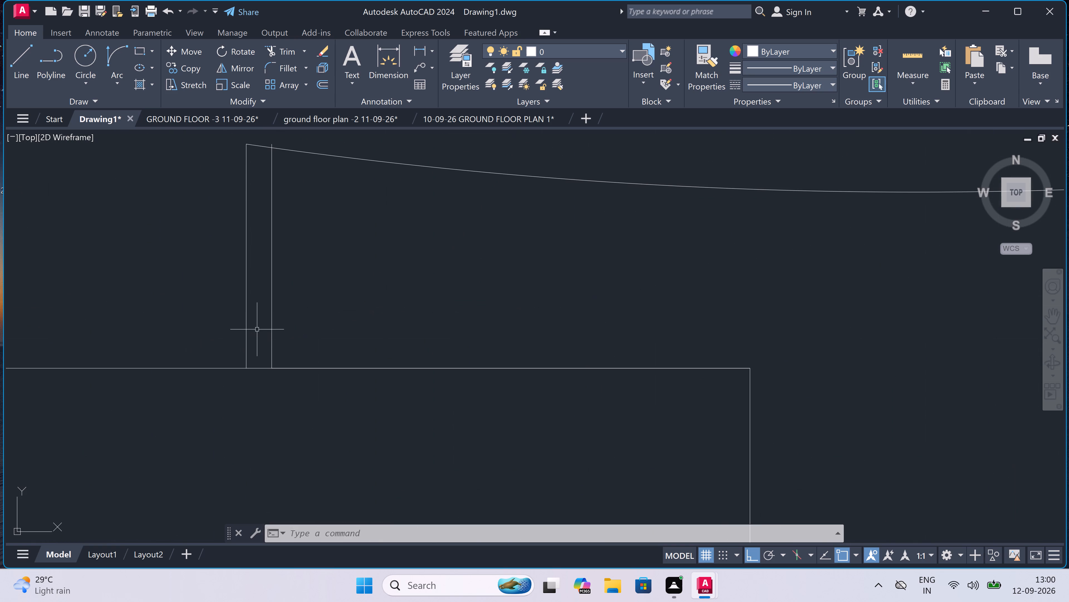
left_click(273, 307)
key("Delete")
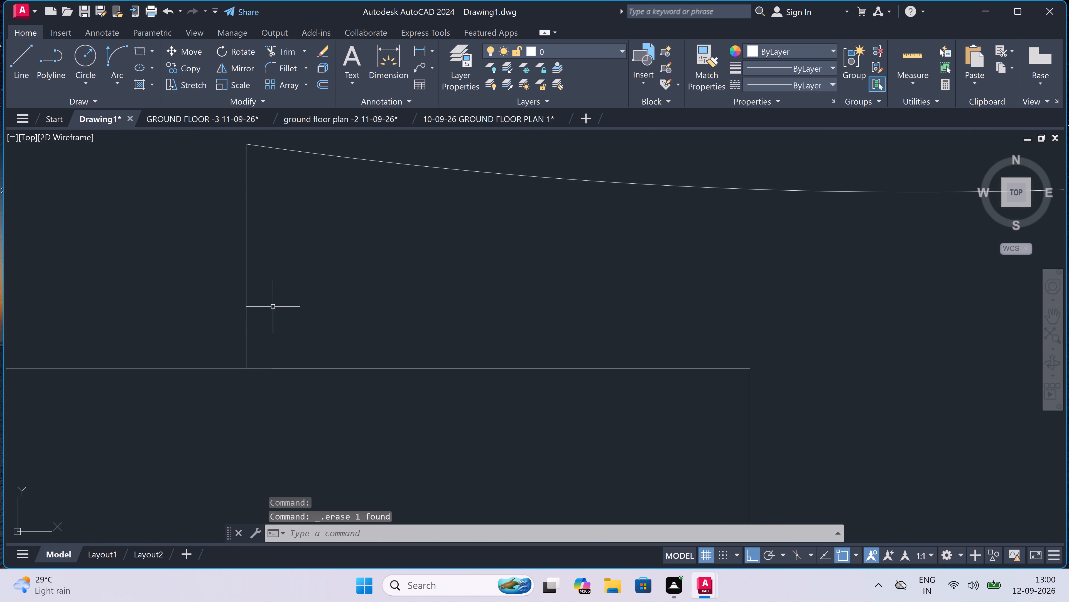
Trim away the line crossing the kitchen door opening in the third-row left-hand apartment.
scroll(282, 303, "down", 11)
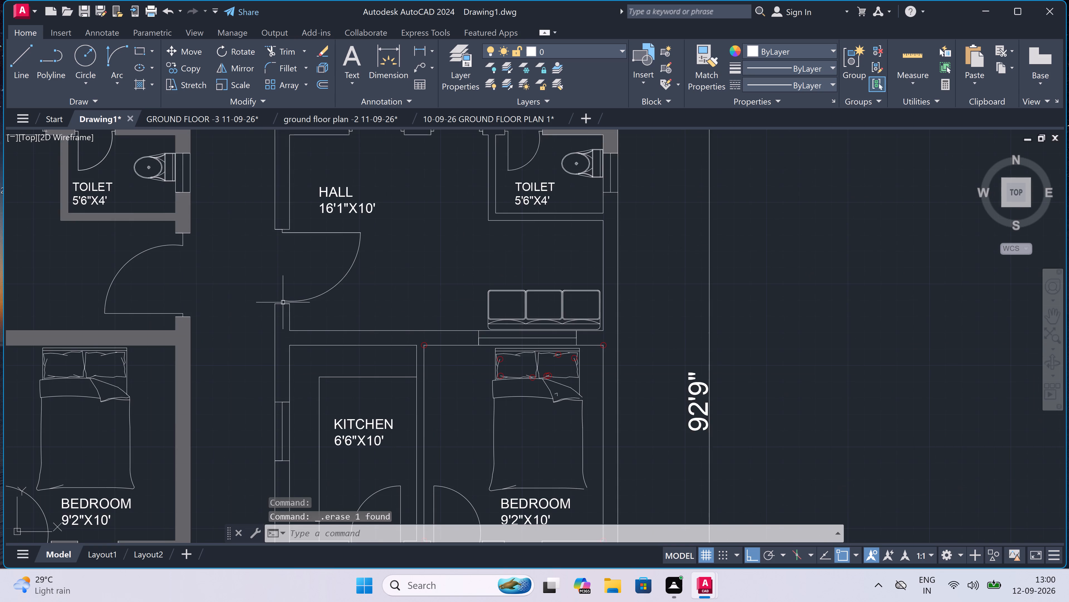
scroll(283, 302, "down", 3)
scroll(229, 390, "down", 3)
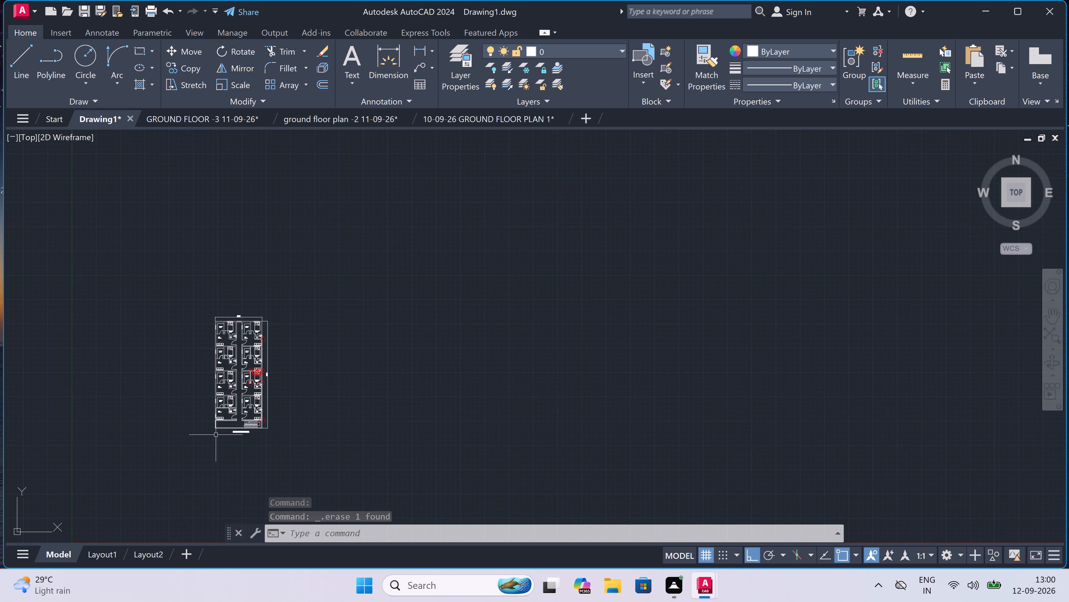
scroll(214, 444, "up", 4)
scroll(245, 290, "up", 4)
scroll(114, 296, "down", 3)
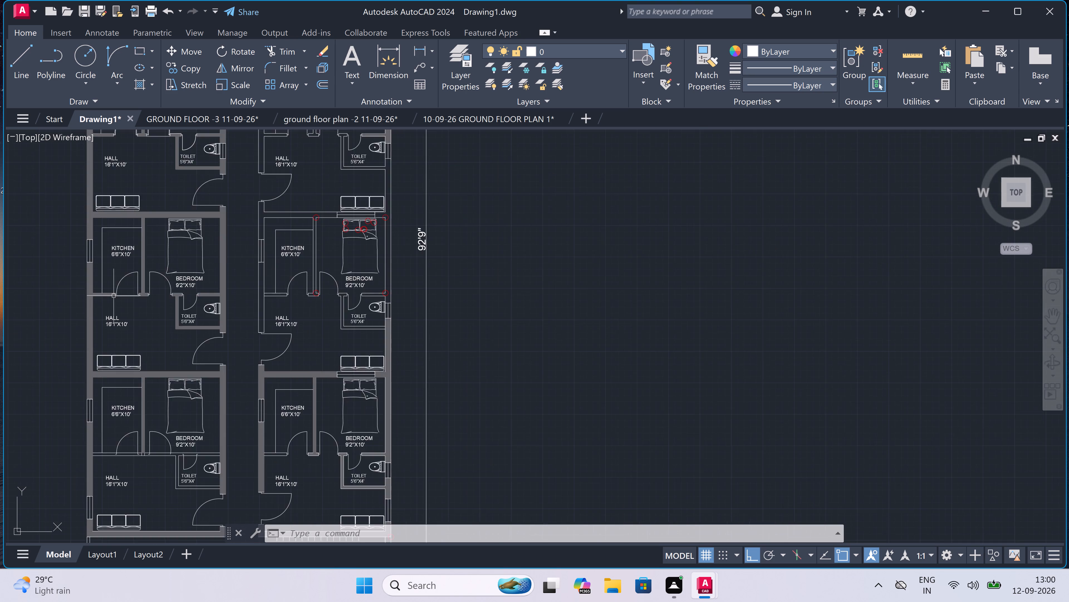
scroll(114, 296, "up", 7)
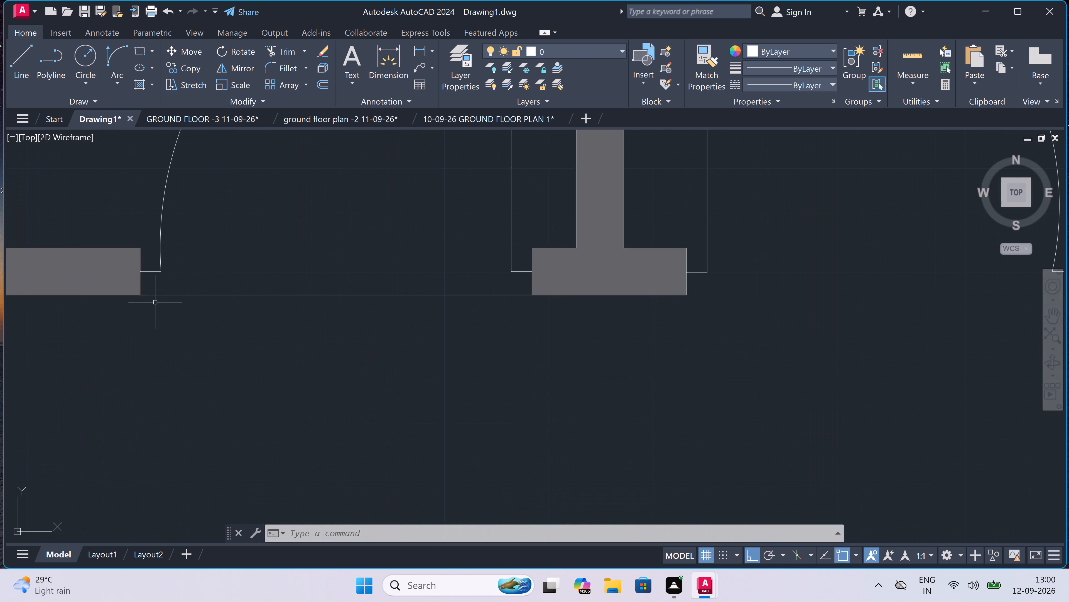
type("TR")
key("space")
left_click_drag(252, 328, 252, 325)
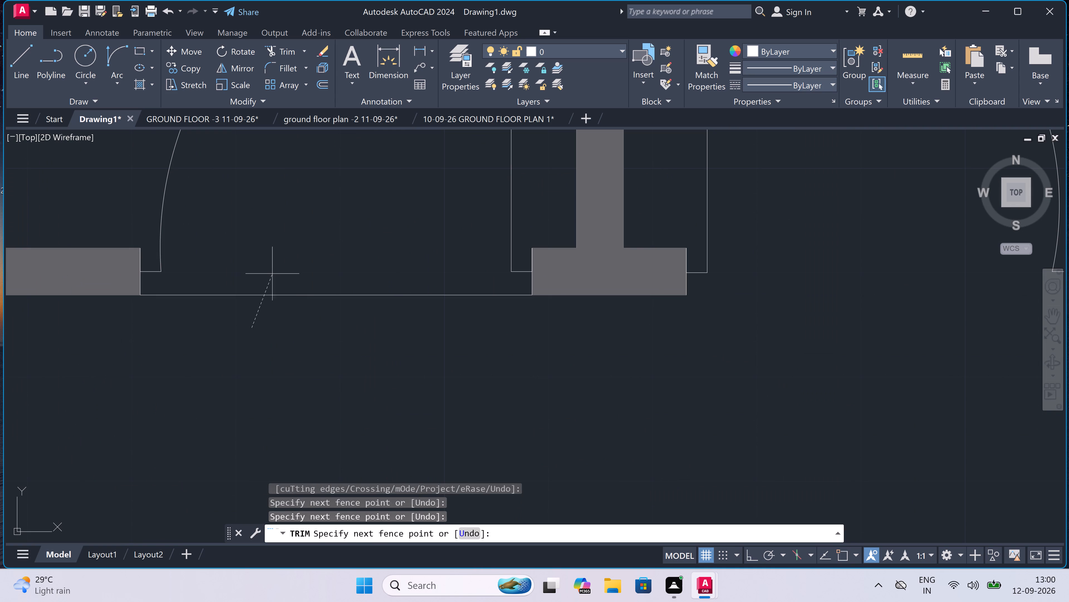
left_click(273, 273)
key("Escape")
scroll(273, 273, "down", 4)
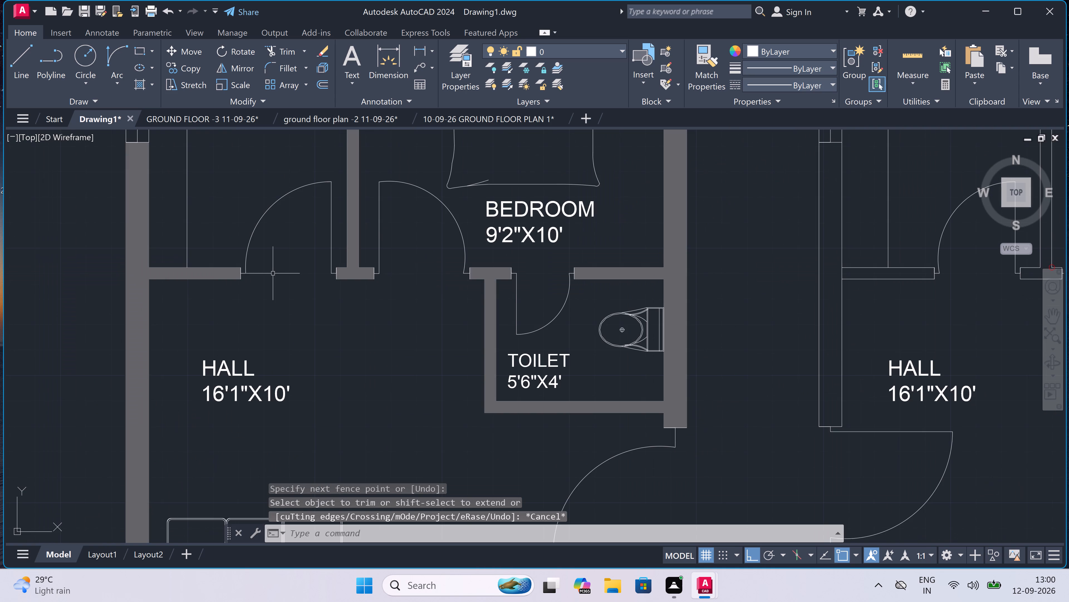
Draw a jamb line across the wall thickness at the swing end of the kitchen door in the bottom-row left-hand apartment.
scroll(274, 273, "down", 3)
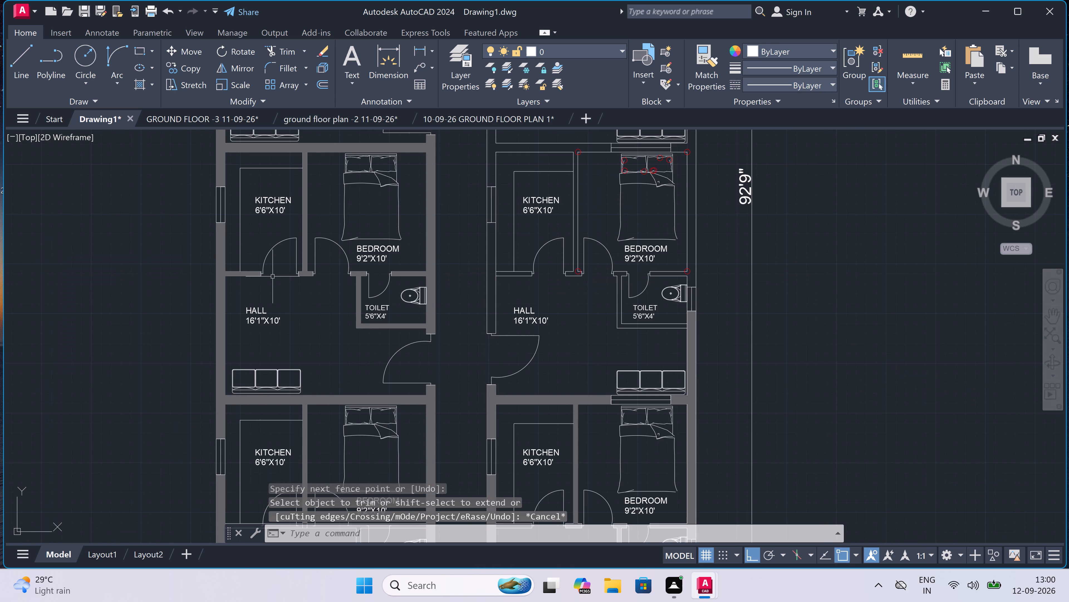
scroll(265, 317, "down", 3)
scroll(259, 422, "up", 3)
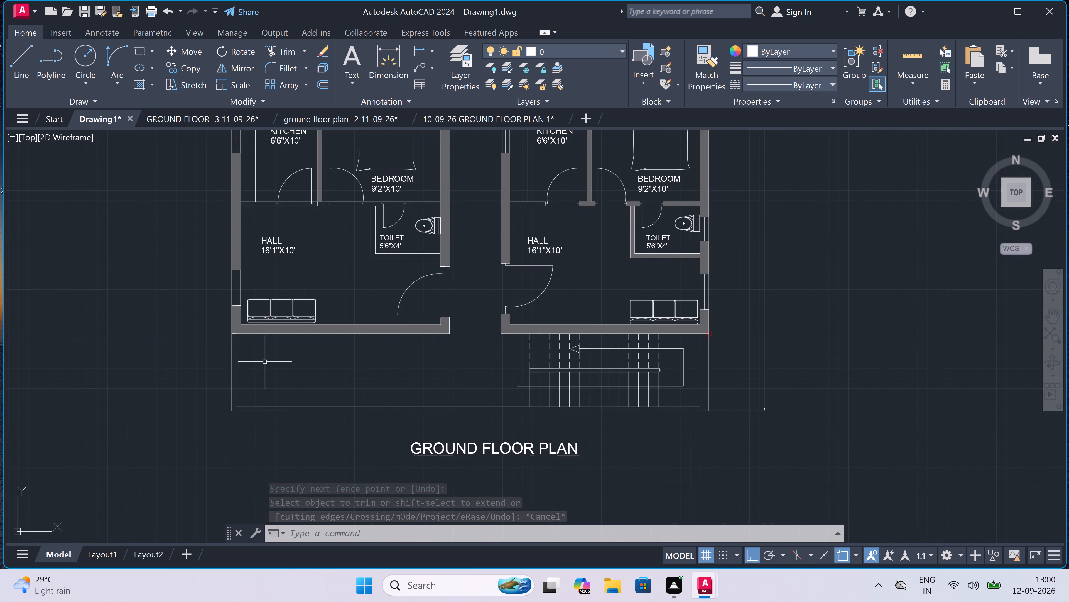
scroll(272, 182, "up", 6)
scroll(272, 183, "down", 2)
type("L")
key("space")
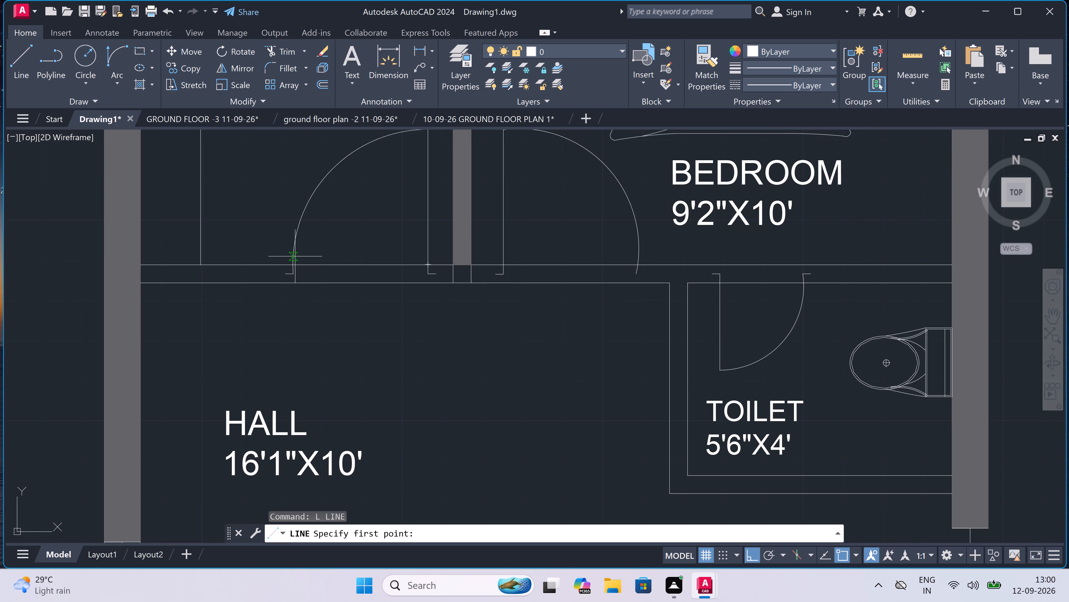
scroll(287, 260, "up", 3)
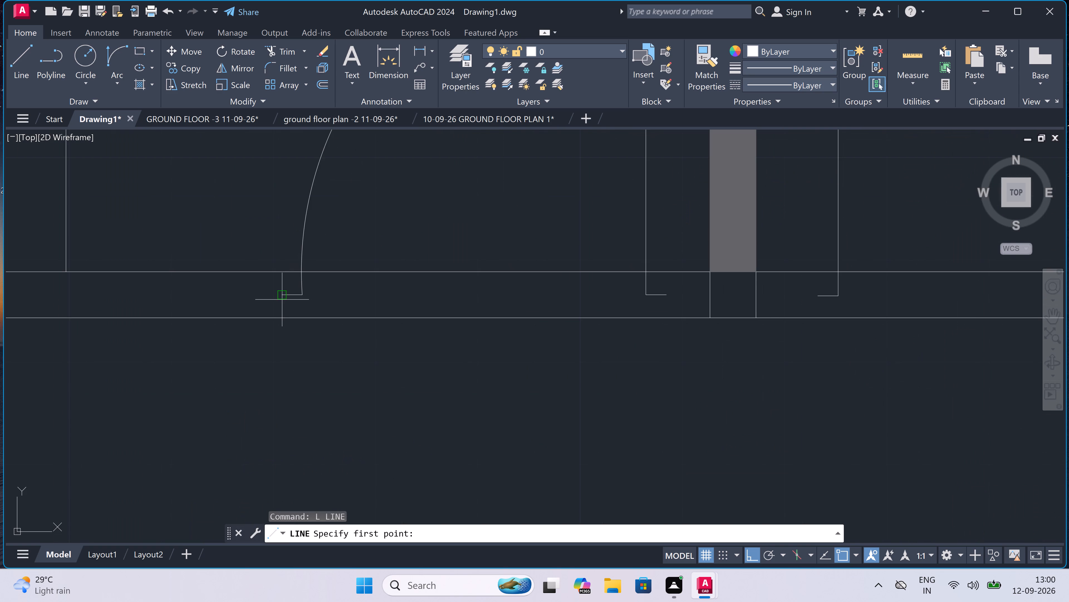
left_click(282, 295)
double_click(281, 271)
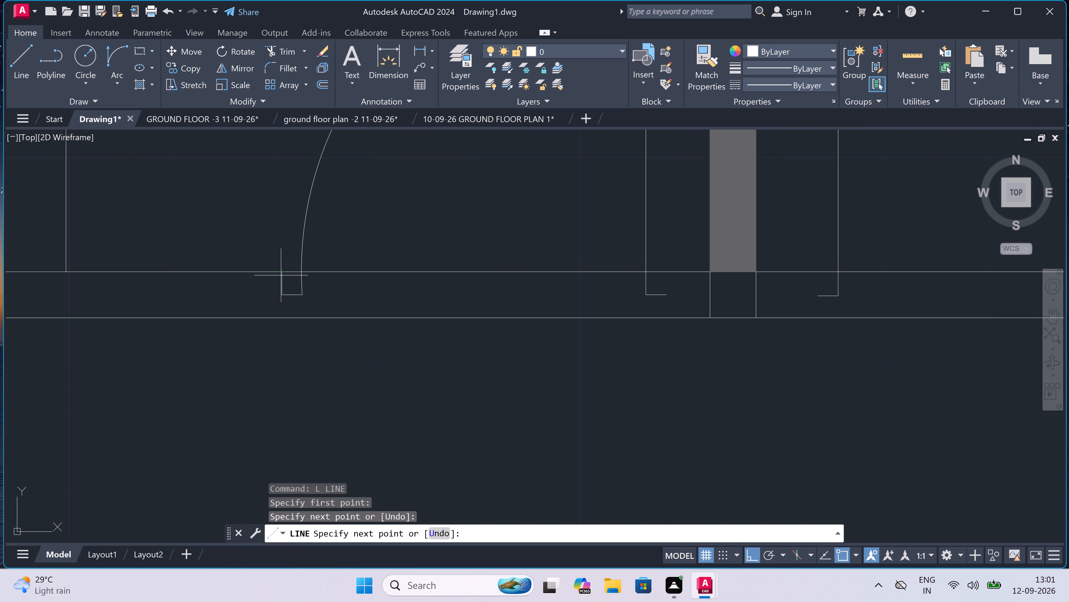
double_click(281, 317)
key("Escape")
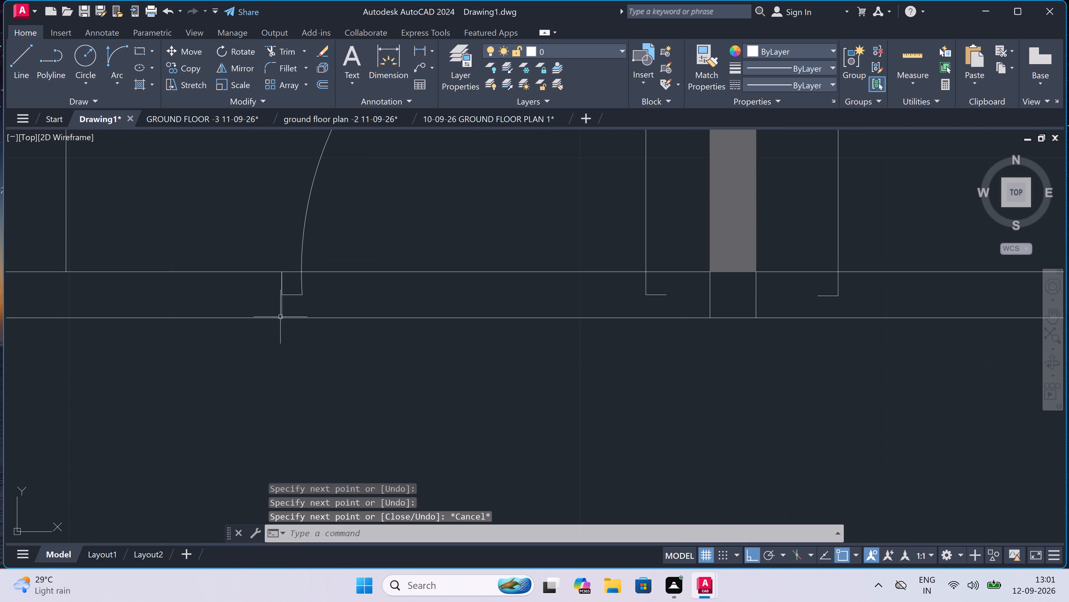
Draw a jamb line across the wall thickness at the hinge side of the same kitchen door.
scroll(280, 316, "down", 5)
scroll(333, 308, "up", 4)
scroll(229, 340, "up", 2)
key("space")
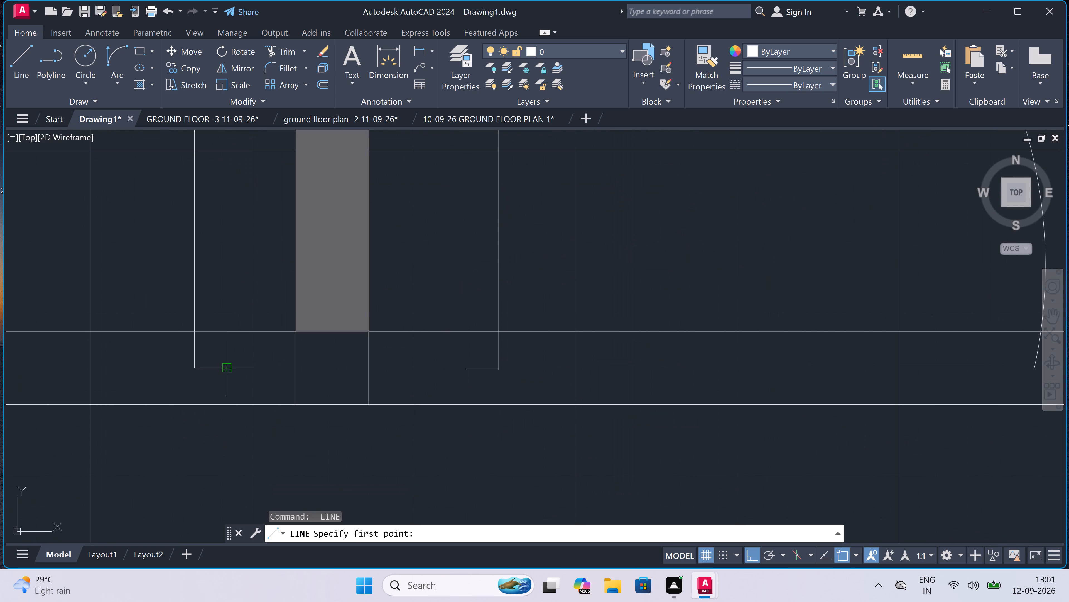
left_click(224, 370)
left_click(226, 330)
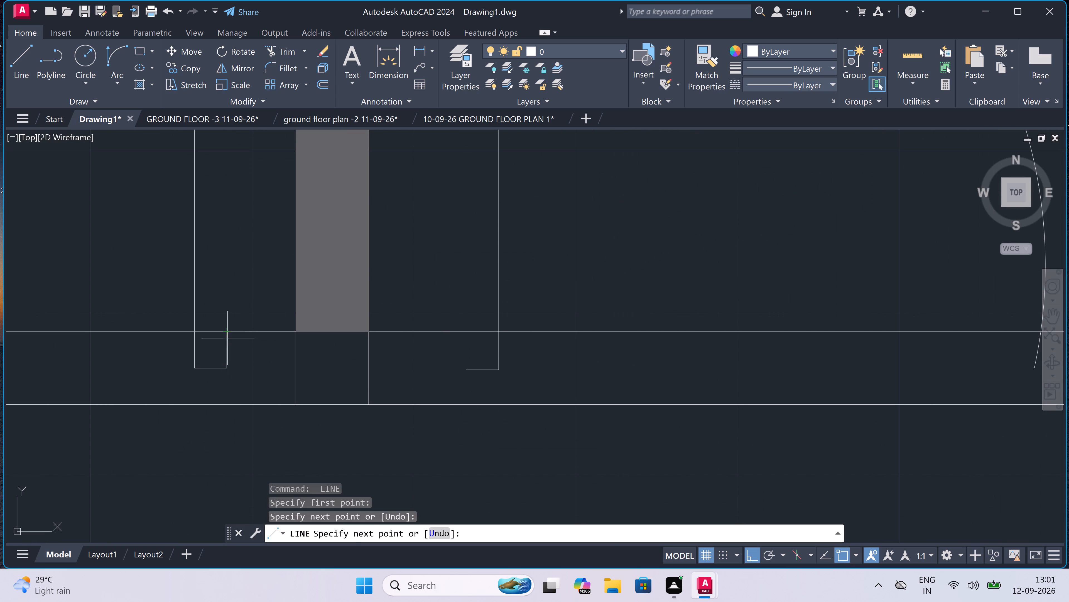
double_click(225, 404)
key("Escape")
Draw a jamb line across the wall thickness at the hinge side of the neighbouring bedroom door.
key("space")
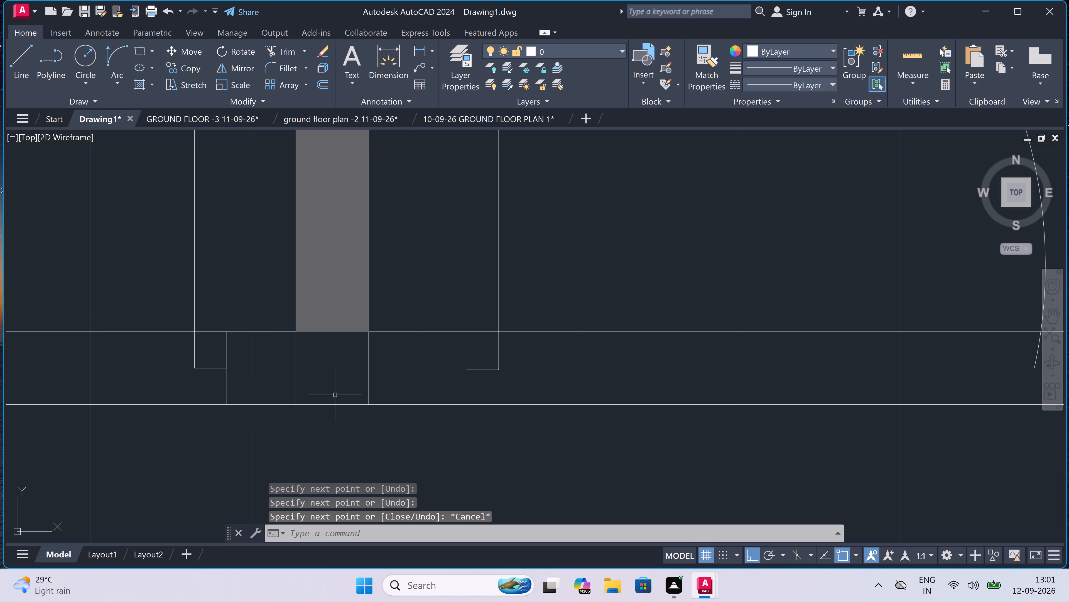
left_click(467, 365)
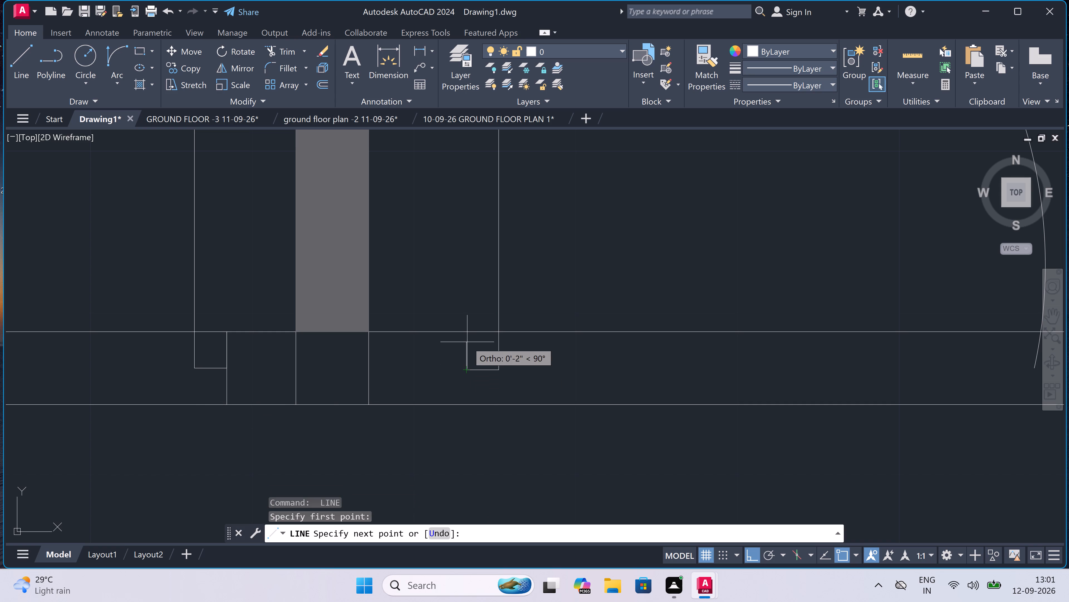
left_click(465, 334)
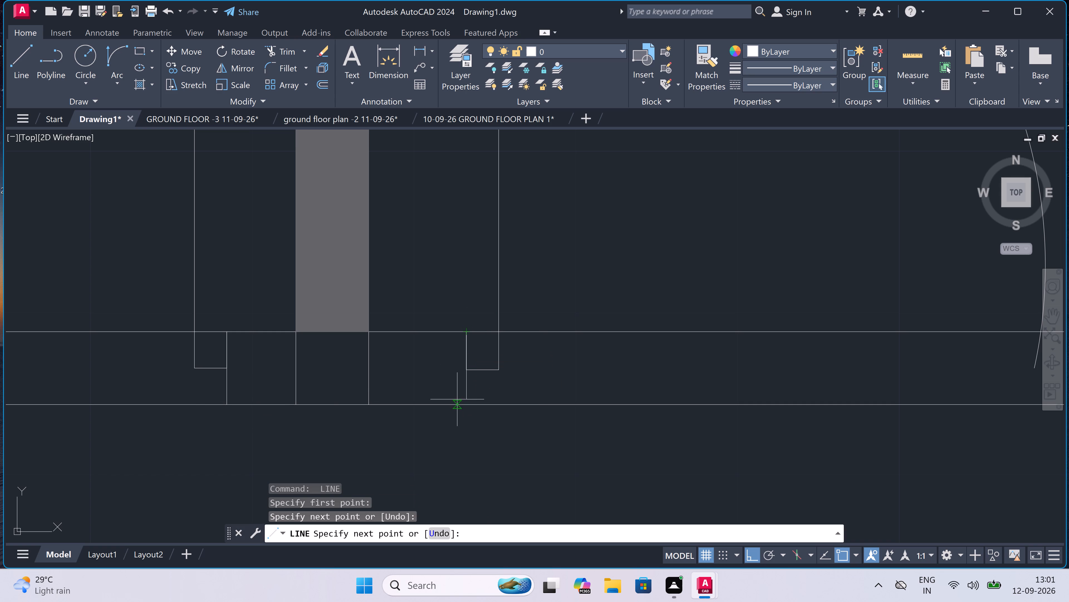
left_click(468, 403)
key("Escape")
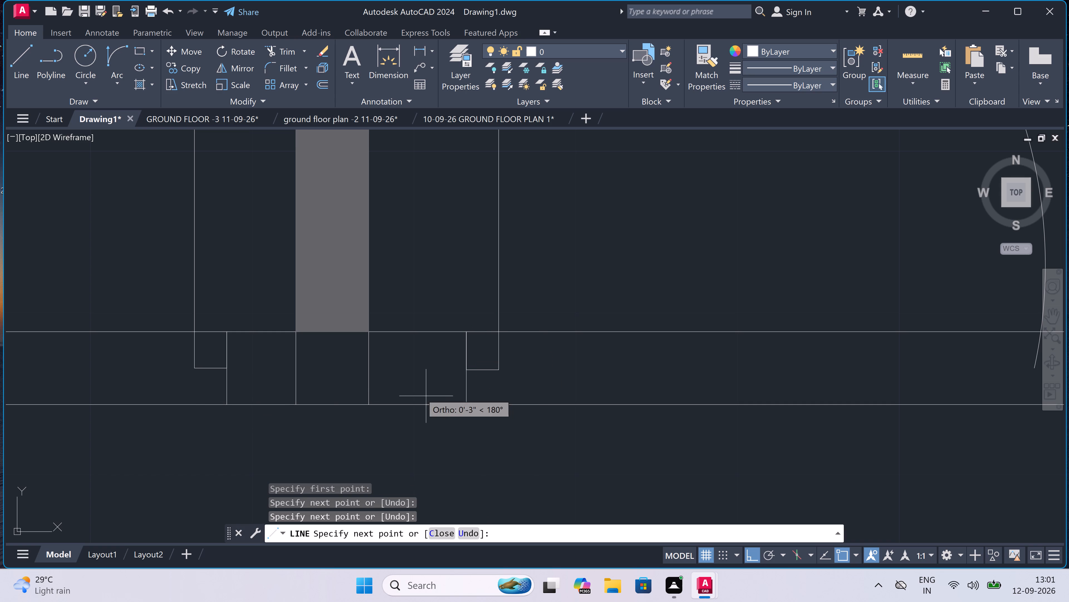
Draw a 2" line from the bedroom door's swing end and a jamb line across the wall thickness from it.
scroll(263, 383, "down", 5)
scroll(472, 394, "up", 3)
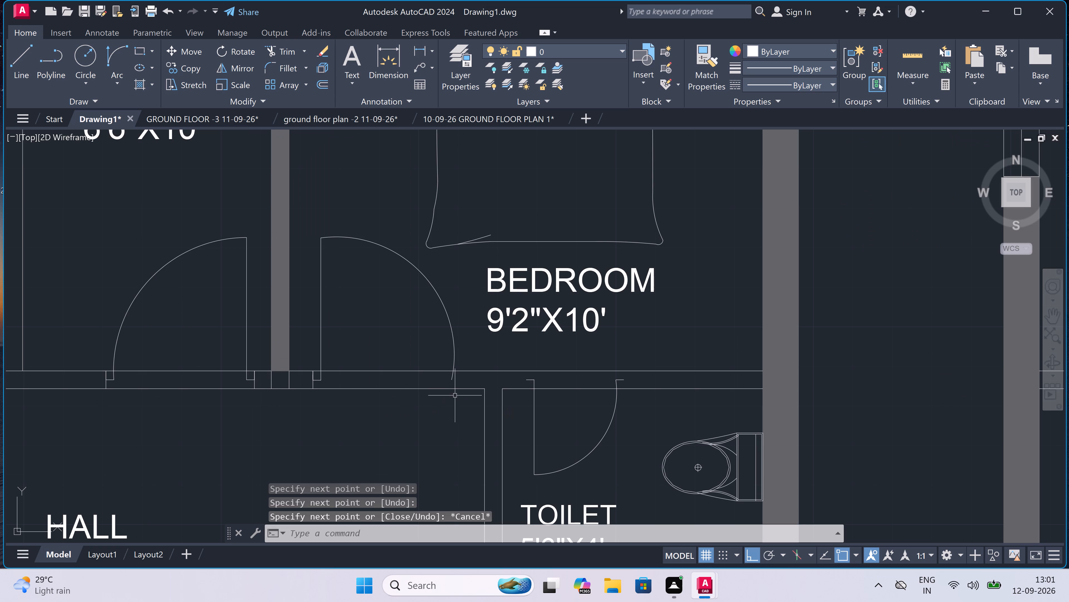
key("space")
left_click_drag(420, 357, 448, 359)
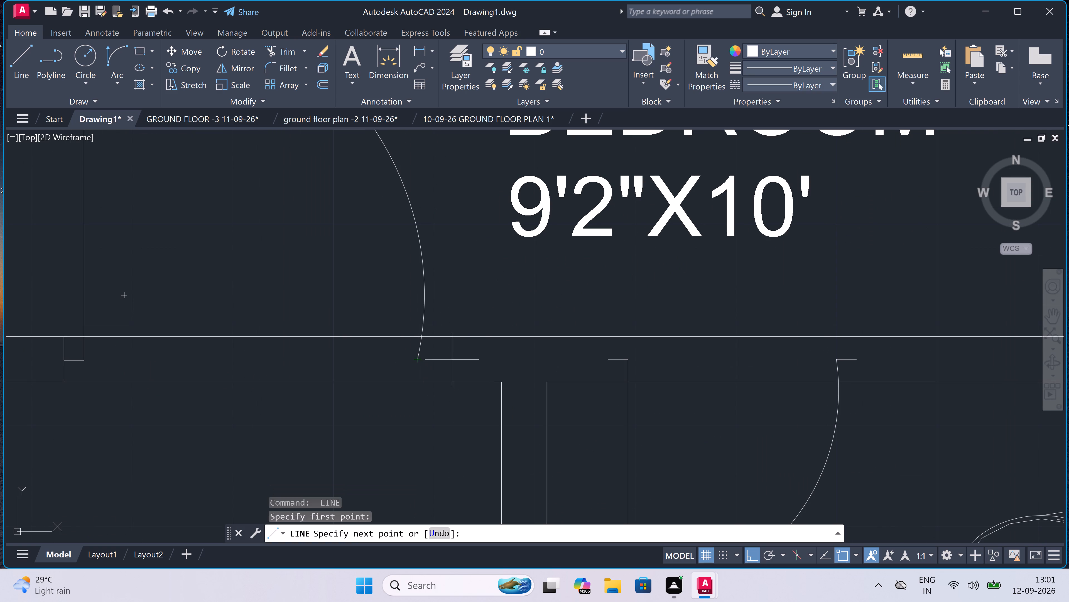
type("2\"")
key("space")
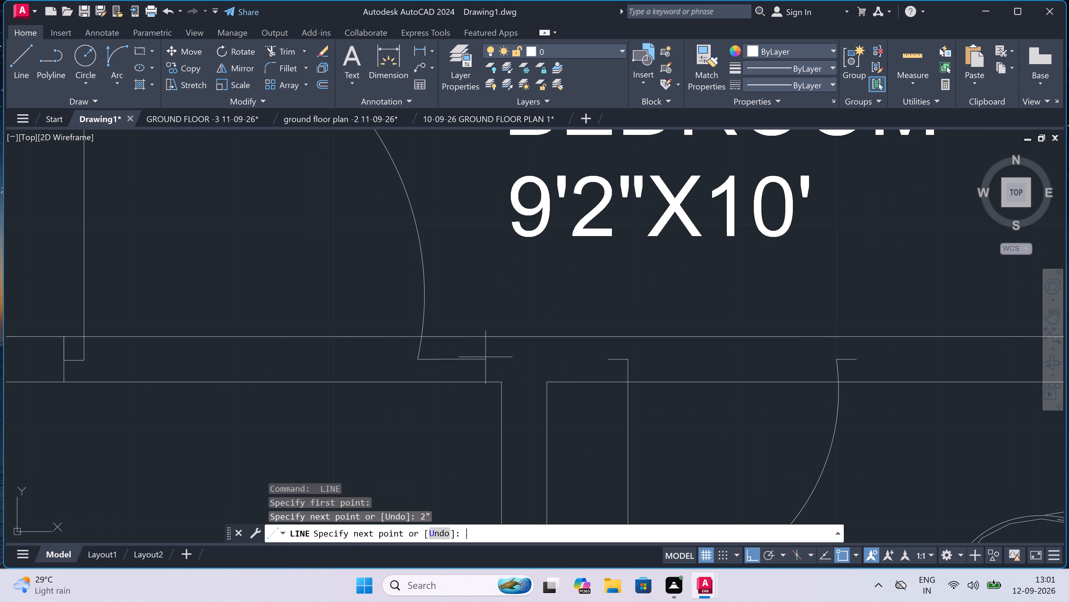
left_click(438, 338)
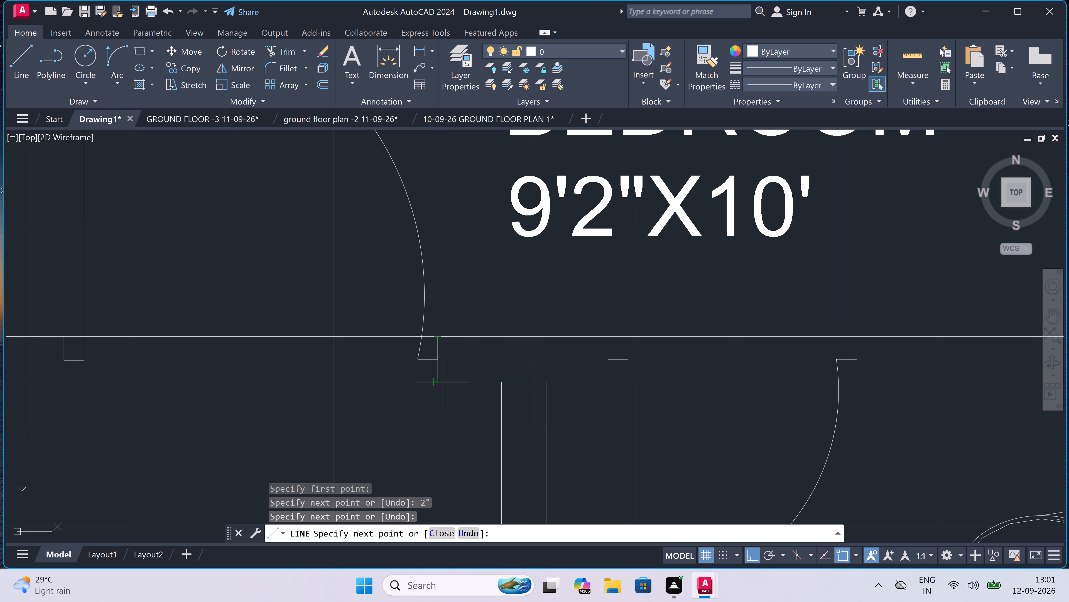
left_click(439, 382)
key("Escape")
Draw a jamb line across the wall thickness at the hinge side of the toilet door in the bottom-row left-hand apartment.
key("space")
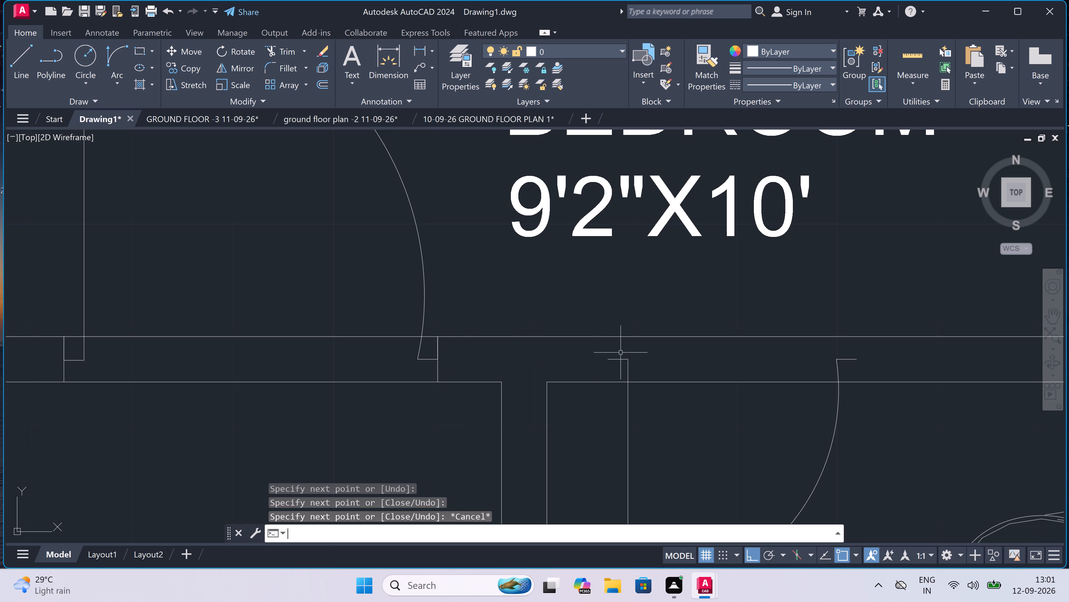
scroll(646, 351, "up", 2)
left_click(583, 363)
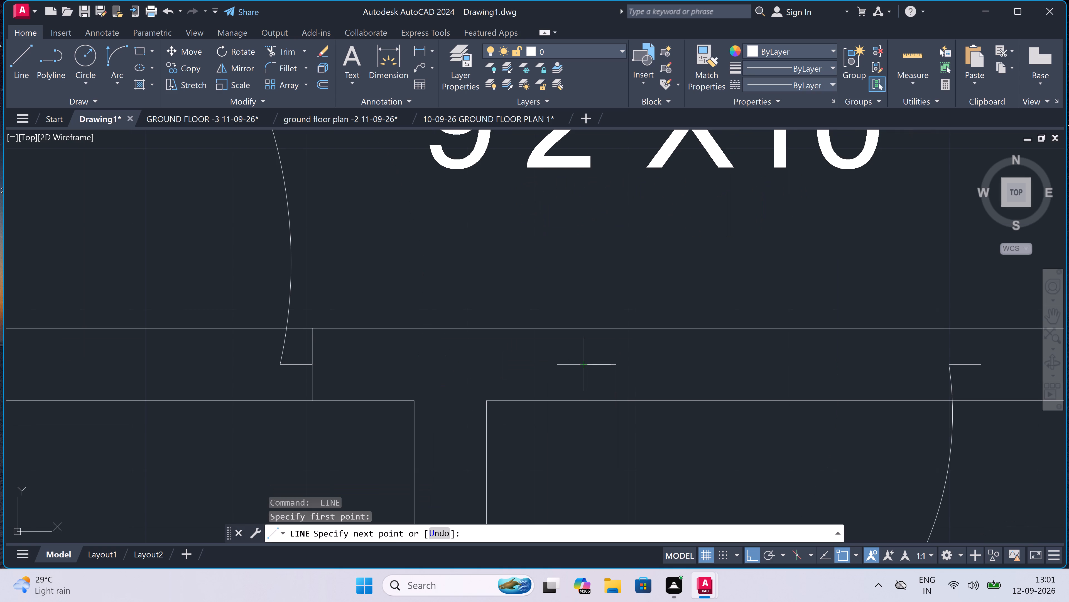
left_click(583, 331)
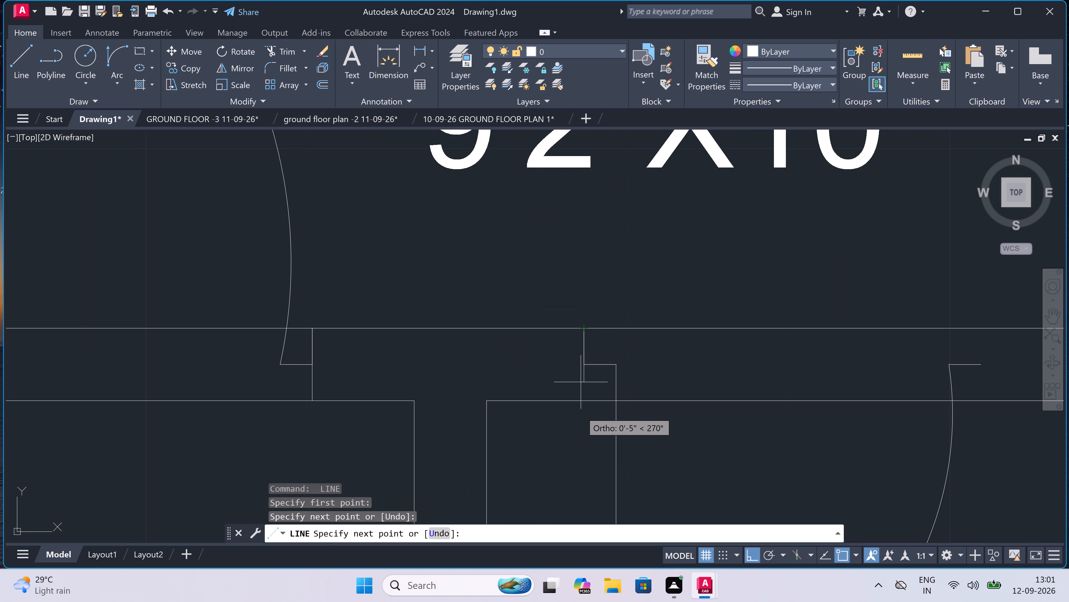
triple_click(581, 405)
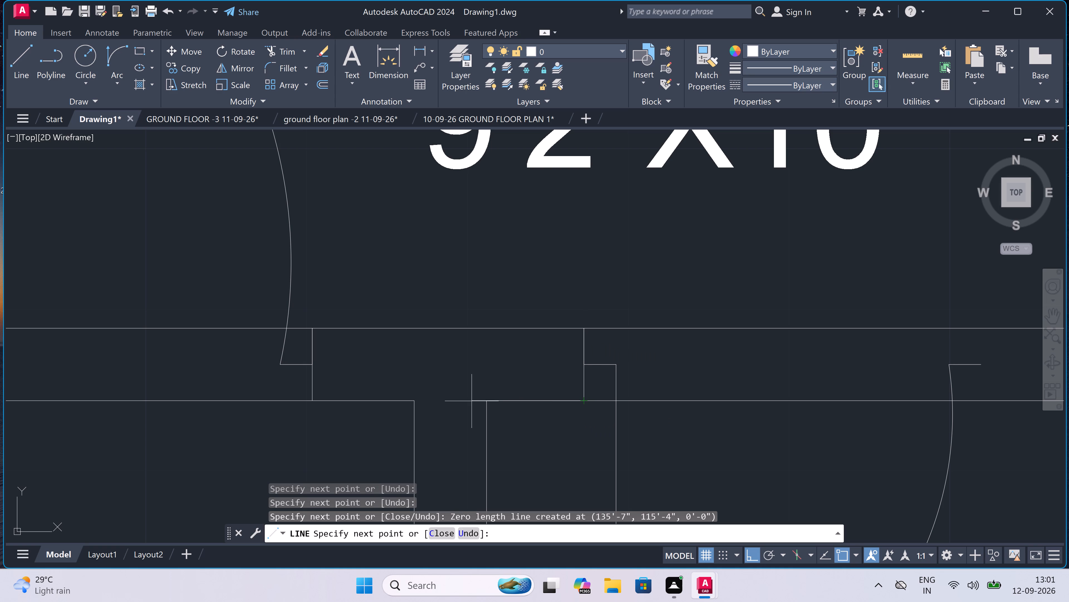
key("Escape")
Draw a jamb line across the wall thickness at the swing end of the same toilet door.
scroll(393, 390, "down", 4)
scroll(598, 383, "up", 4)
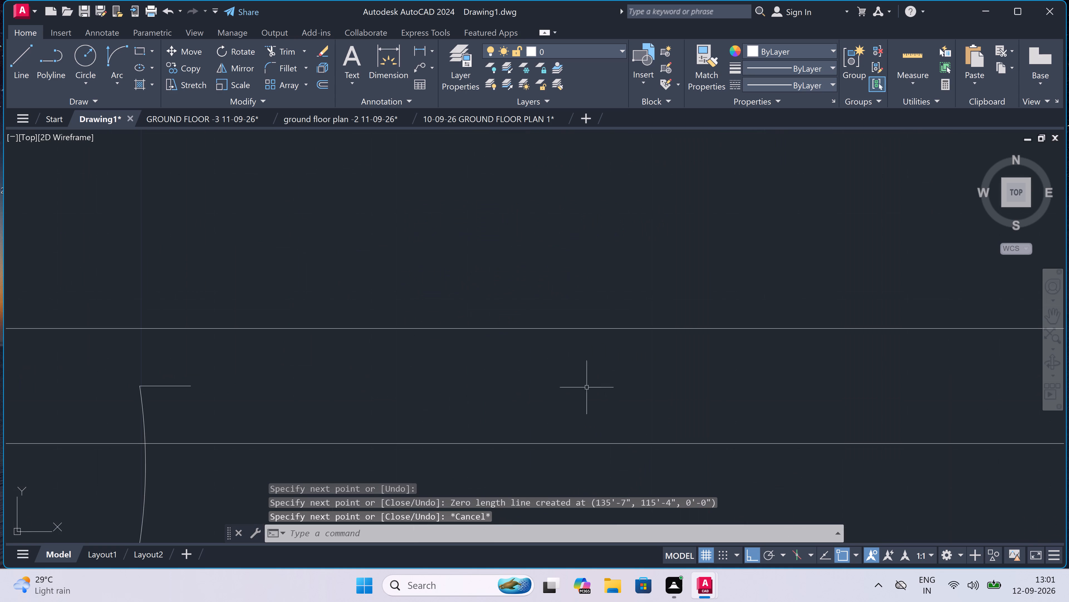
key("space")
scroll(358, 392, "down", 3)
scroll(312, 398, "up", 2)
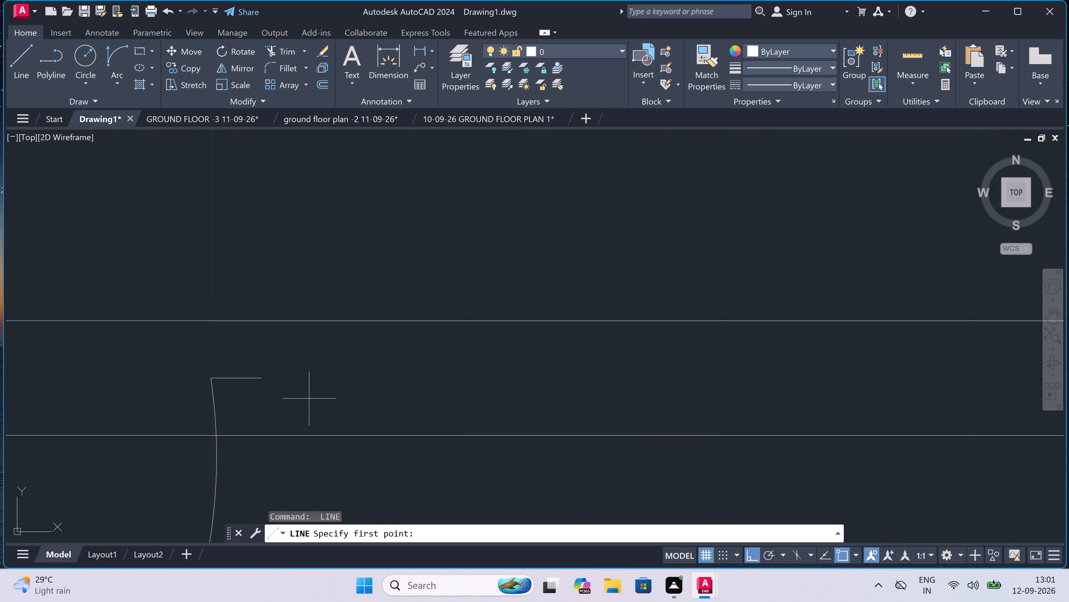
left_click(259, 383)
left_click(262, 322)
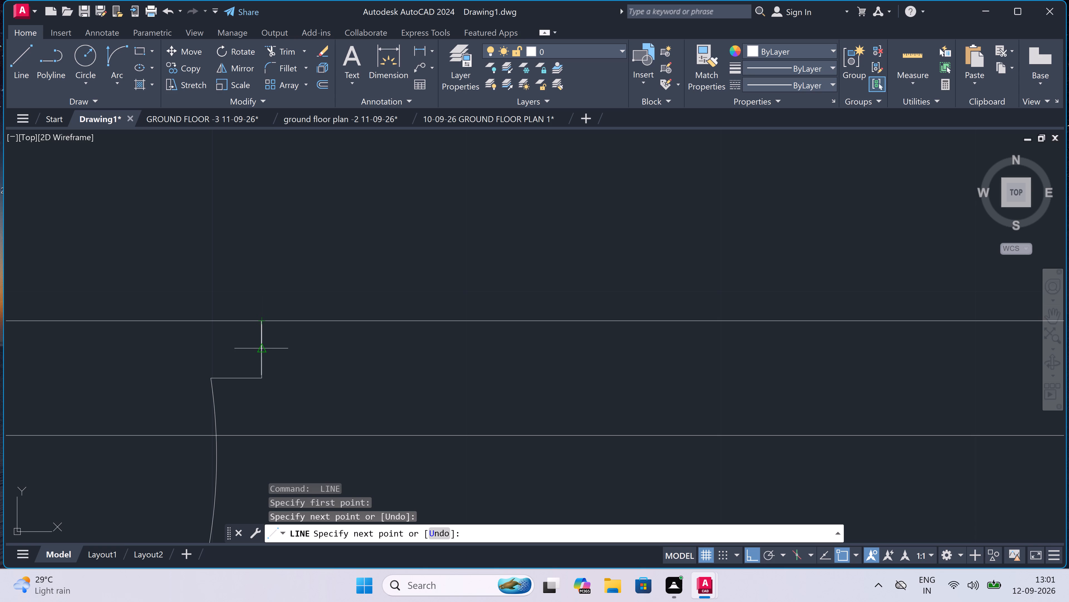
left_click(265, 438)
key("Escape")
Trim away the wall lines crossing the toilet door opening, including the short pieces beside both jambs.
scroll(266, 434, "down", 5)
type("TR")
key("space")
left_click_drag(200, 465, 201, 460)
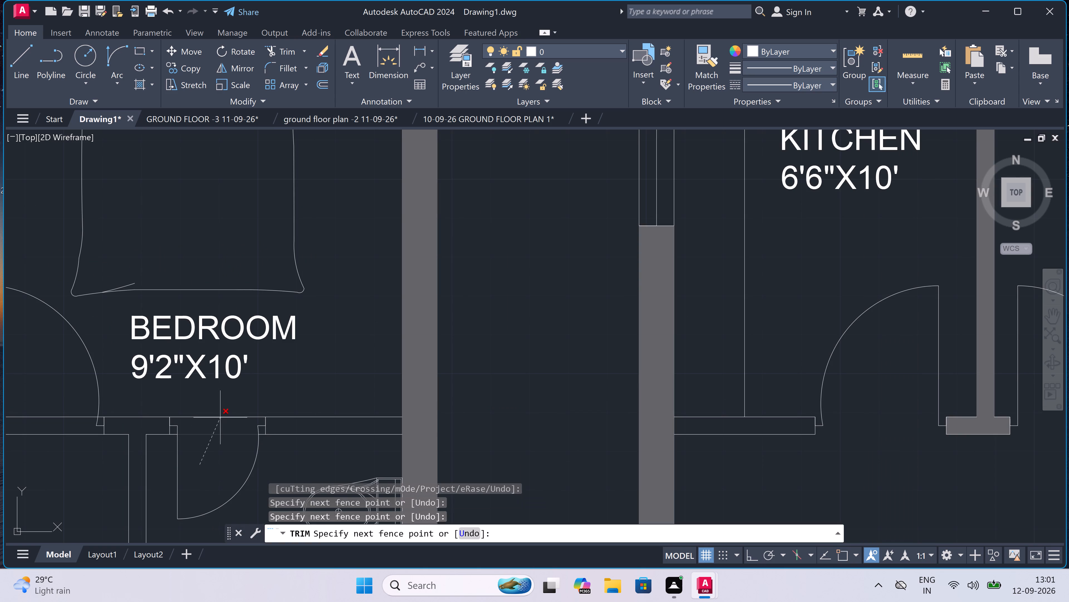
left_click(221, 416)
scroll(176, 452, "up", 3)
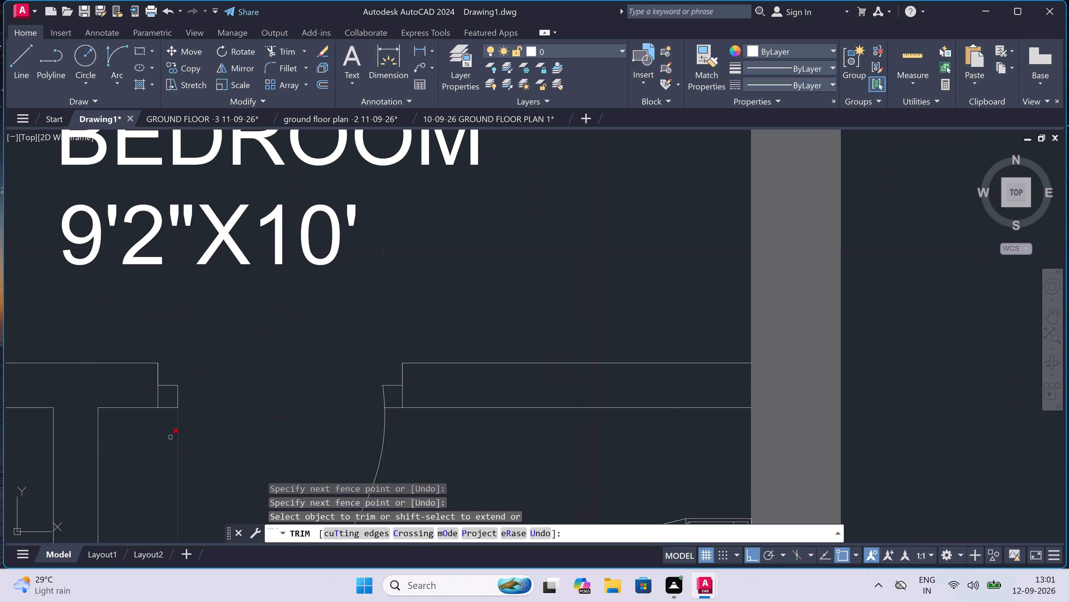
left_click(168, 407)
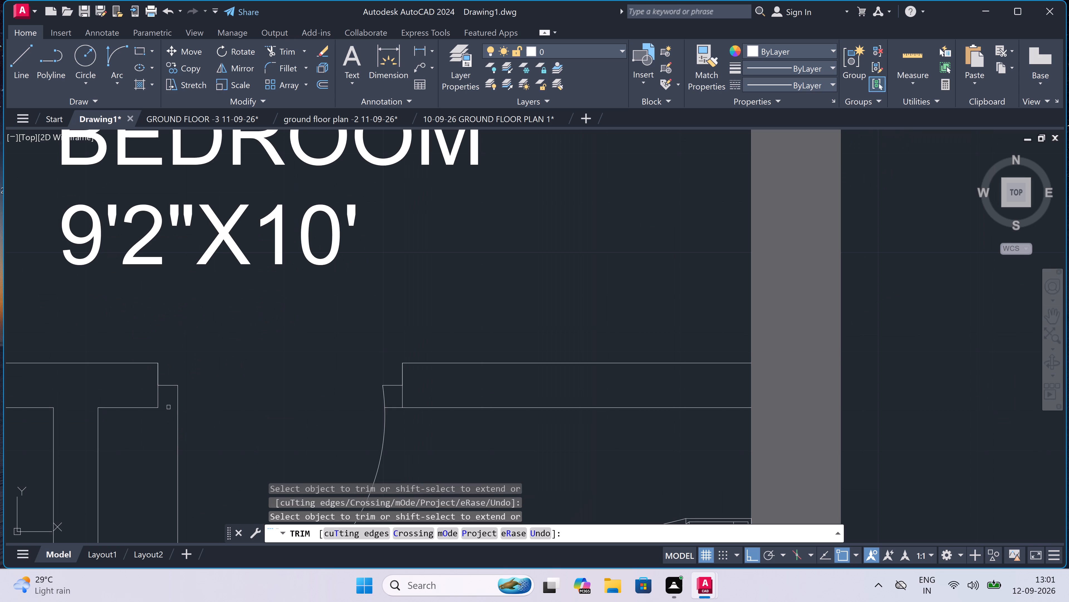
left_click(394, 404)
left_click(394, 422)
Trim the two partition lines crossing the wall junction between the kitchen and bedroom doors in the bottom-row left-hand apartment.
scroll(394, 421, "down", 4)
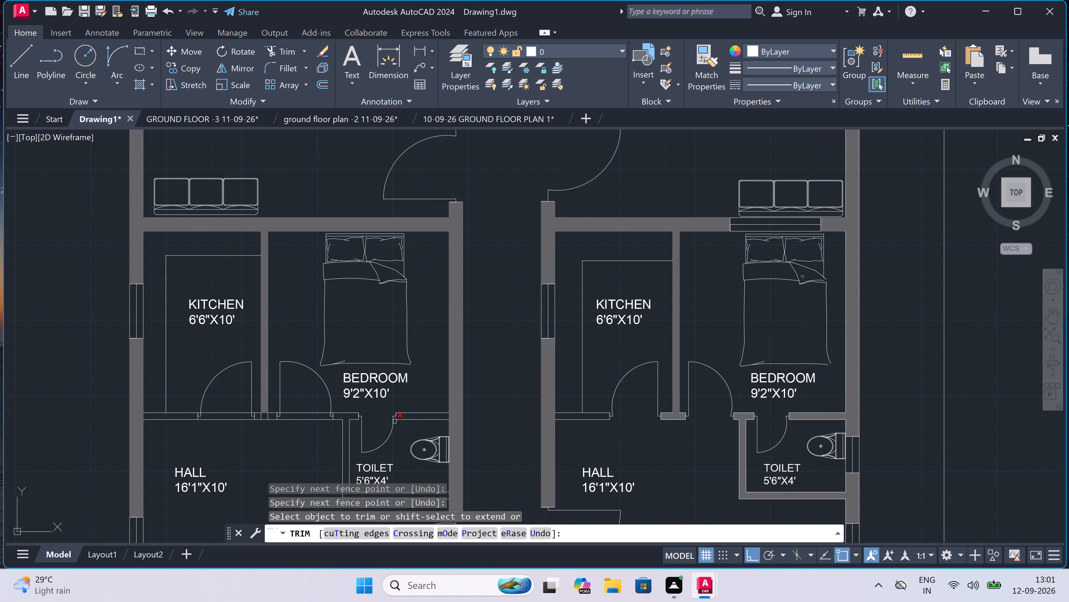
scroll(263, 421, "up", 3)
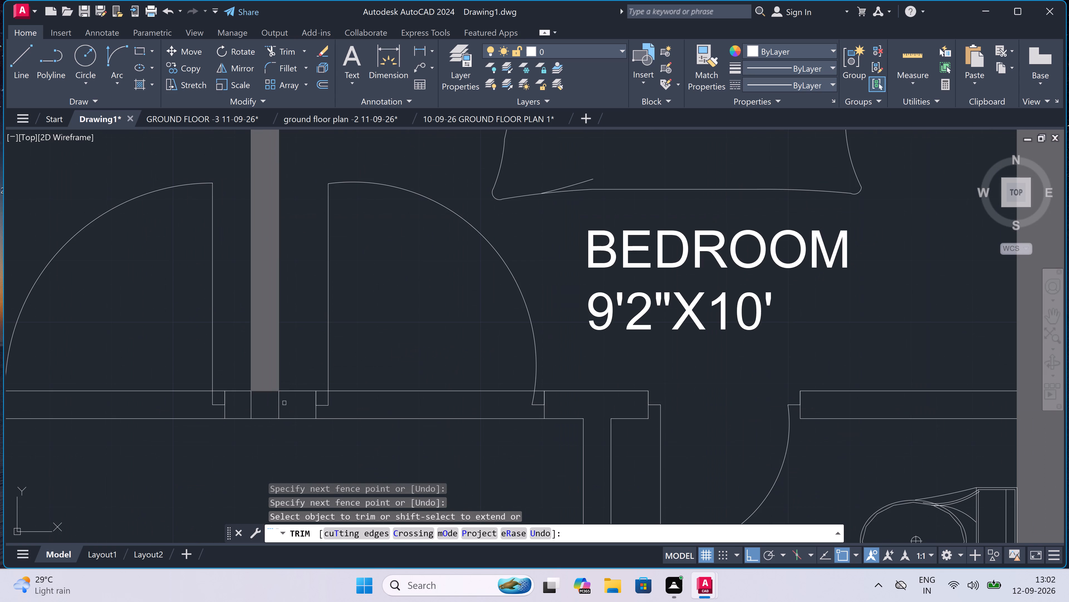
scroll(290, 405, "up", 2)
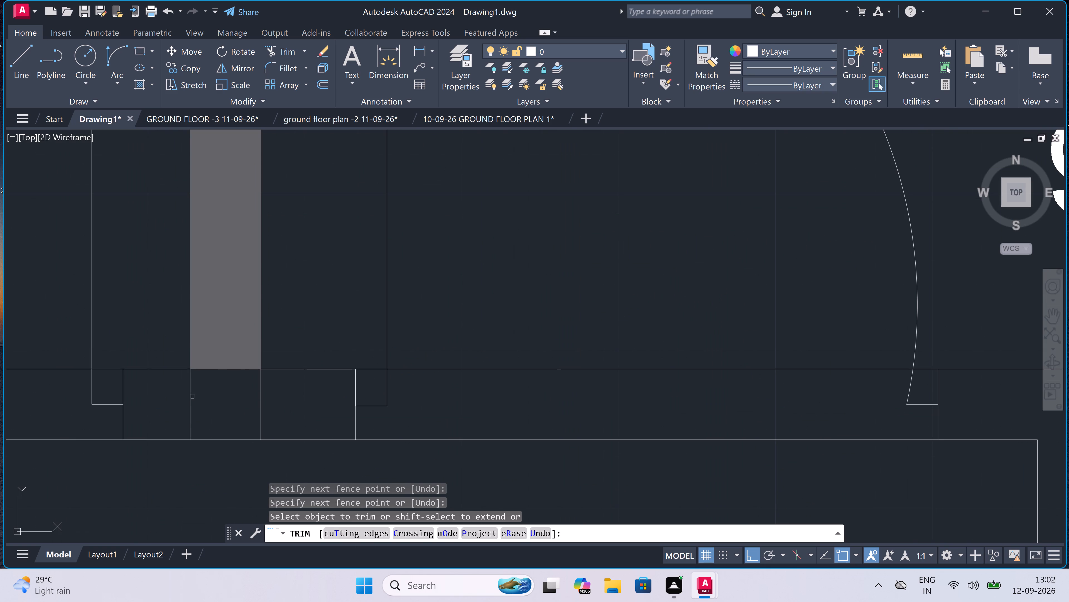
left_click(187, 397)
left_click(333, 406)
Trim away the wall lines crossing the bedroom door opening in the bottom-row left-hand apartment, including the short pieces beside both jambs.
left_click(381, 383)
left_click(370, 343)
left_click_drag(505, 391, 507, 386)
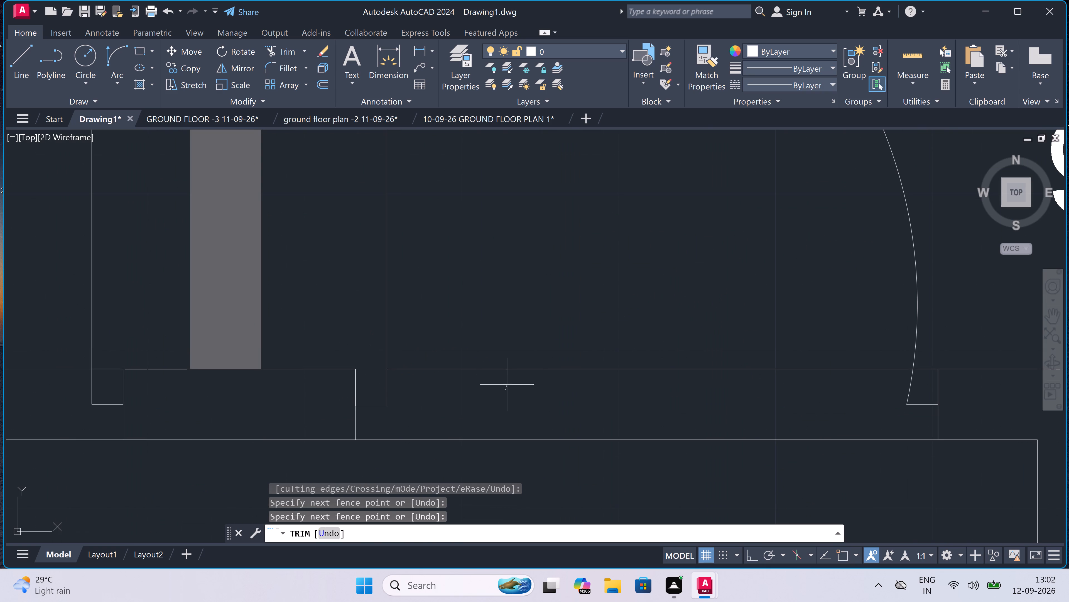
left_click(514, 339)
left_click_drag(520, 373, 522, 388)
left_click(518, 437)
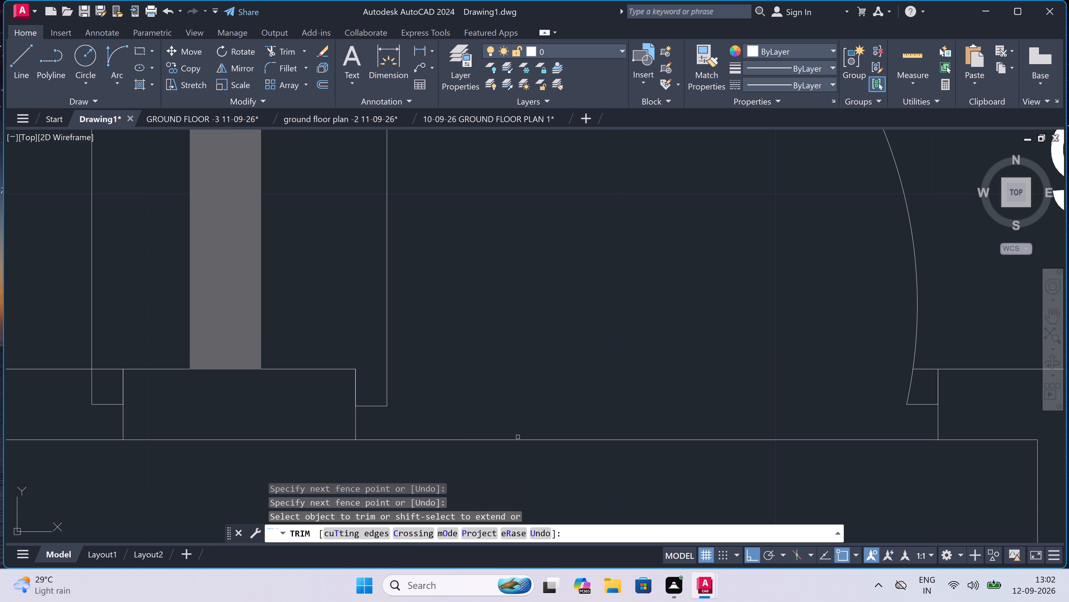
left_click(518, 438)
left_click(517, 440)
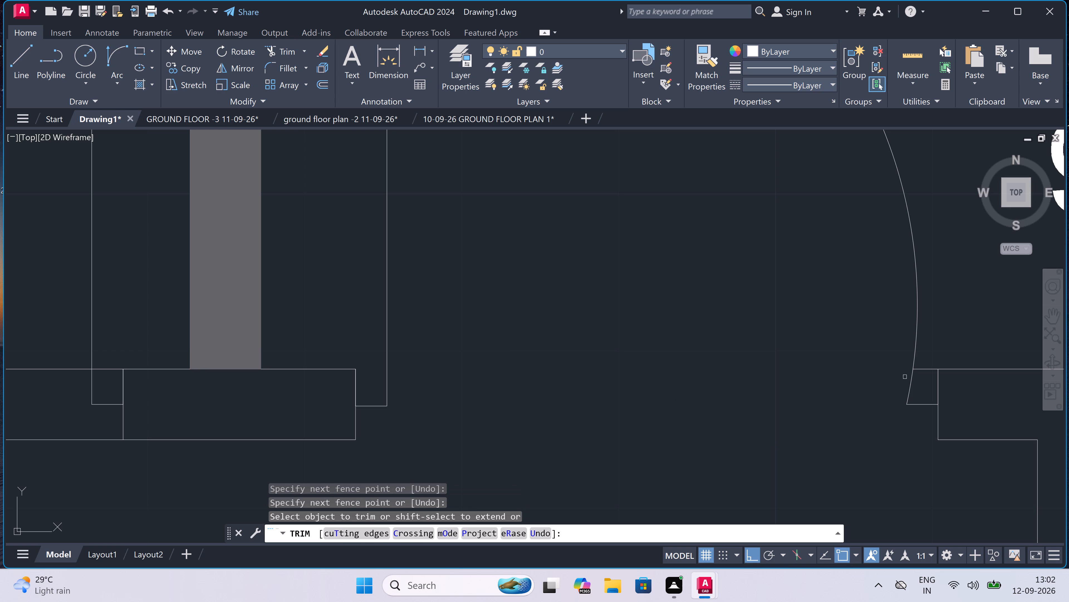
left_click(917, 377)
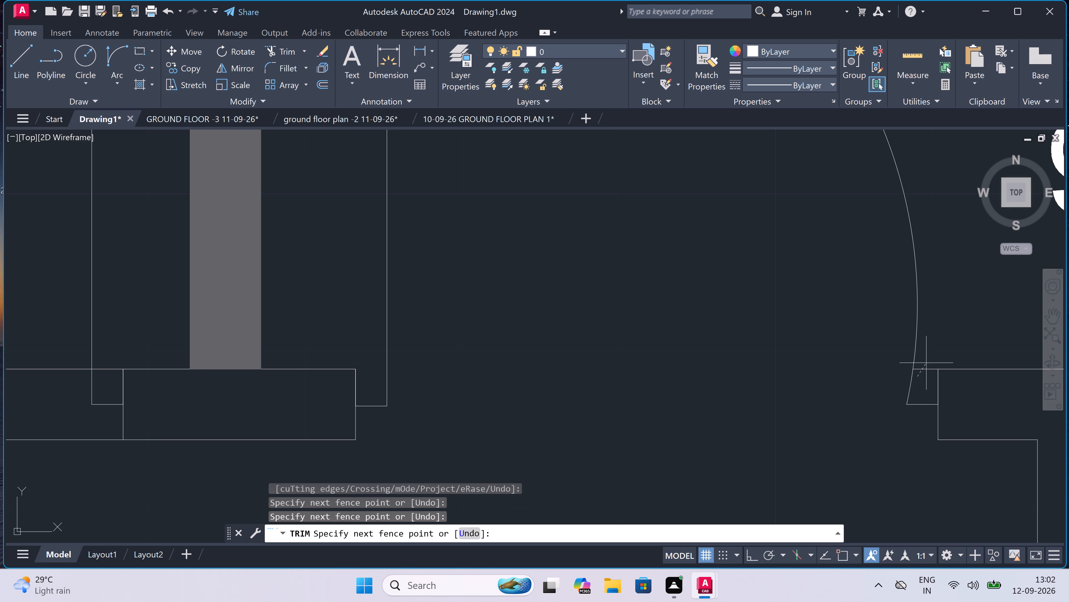
left_click(928, 361)
Trim away the wall lines crossing the kitchen door opening of the same apartment, including the short pieces beside both jambs.
scroll(928, 361, "down", 4)
scroll(791, 367, "up", 3)
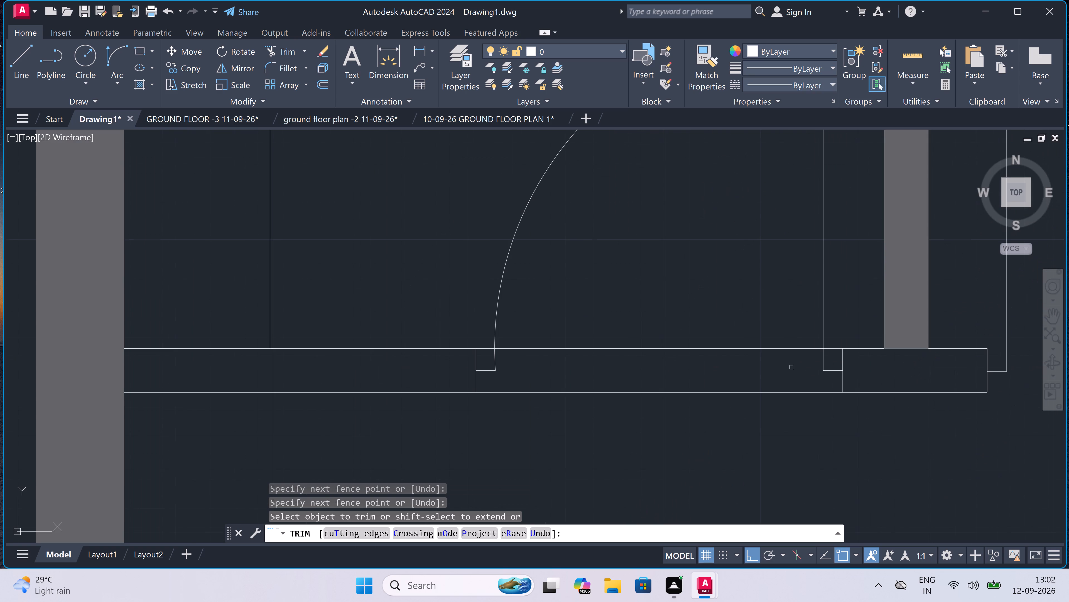
left_click(741, 359)
left_click(728, 336)
left_click_drag(720, 379, 719, 388)
left_click(681, 418)
scroll(841, 354, "up", 2)
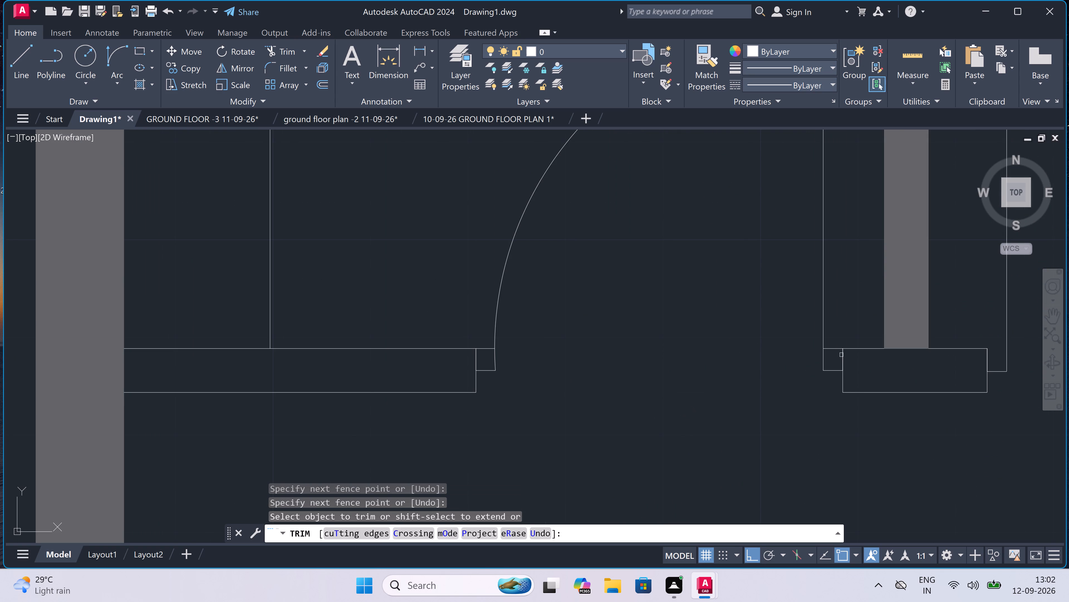
scroll(841, 354, "up", 1)
left_click(813, 343)
left_click(815, 319)
scroll(815, 320, "down", 3)
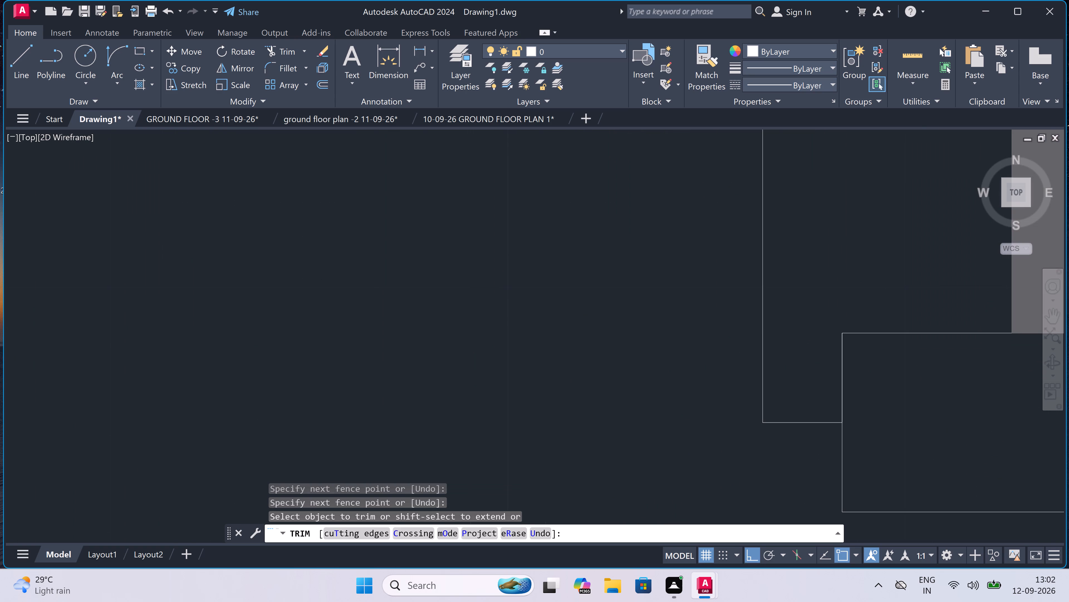
scroll(815, 320, "down", 1)
scroll(584, 332, "up", 2)
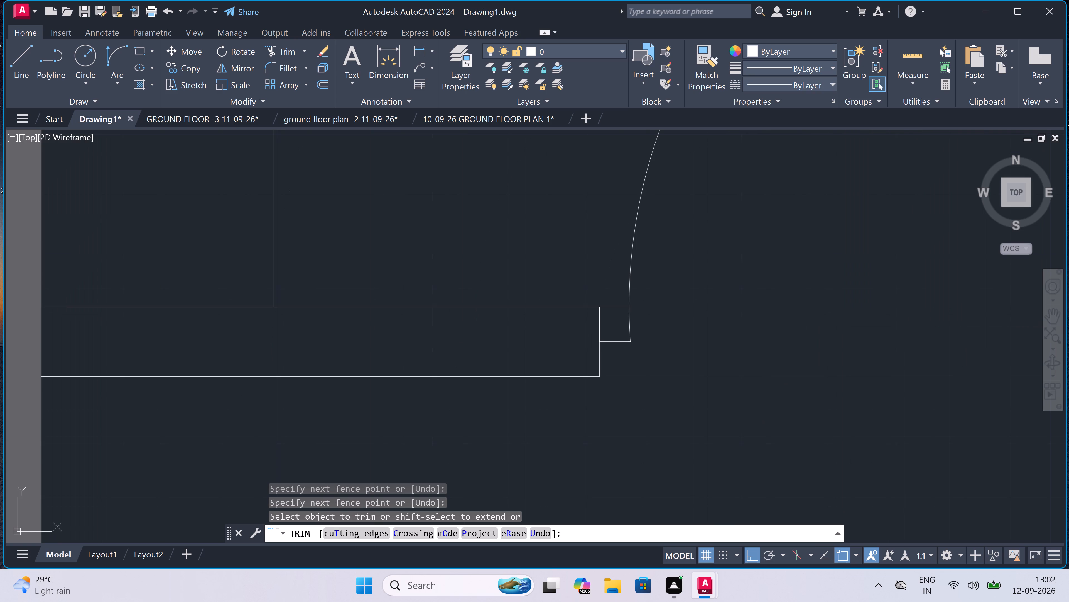
scroll(619, 307, "up", 4)
left_click(618, 307)
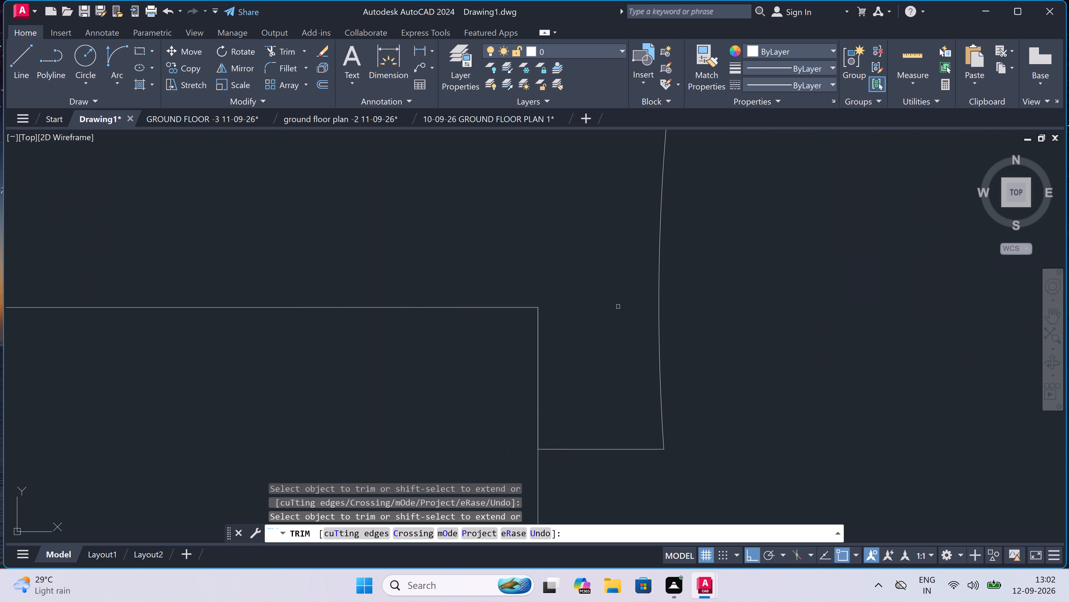
key("Escape")
Start a Solid hatch and fill the top wall and kitchen-bedroom partition of the second-row right-hand apartment.
scroll(612, 305, "down", 8)
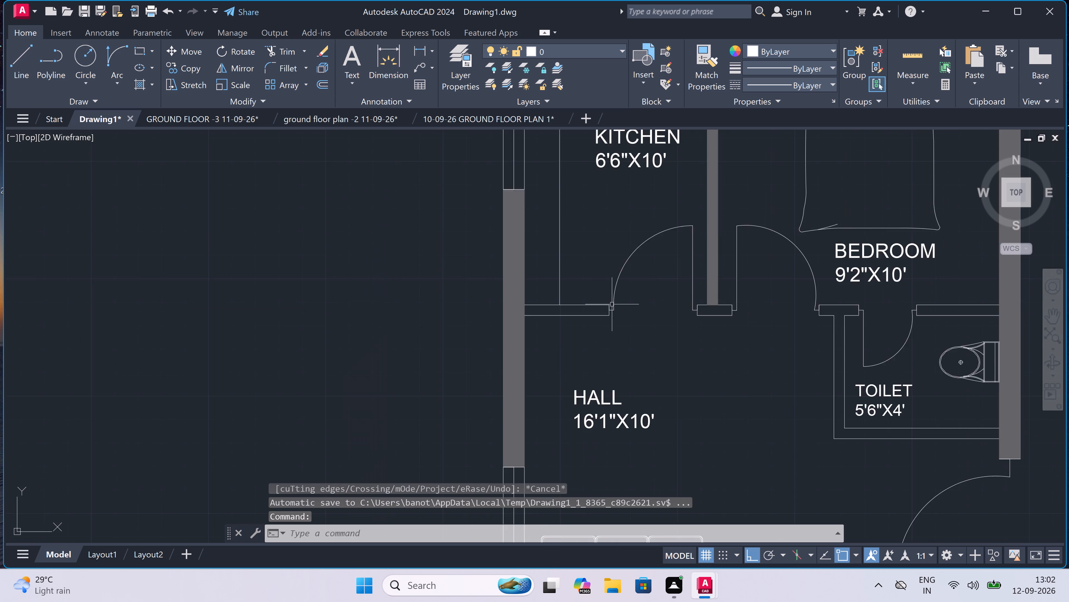
scroll(612, 304, "down", 2)
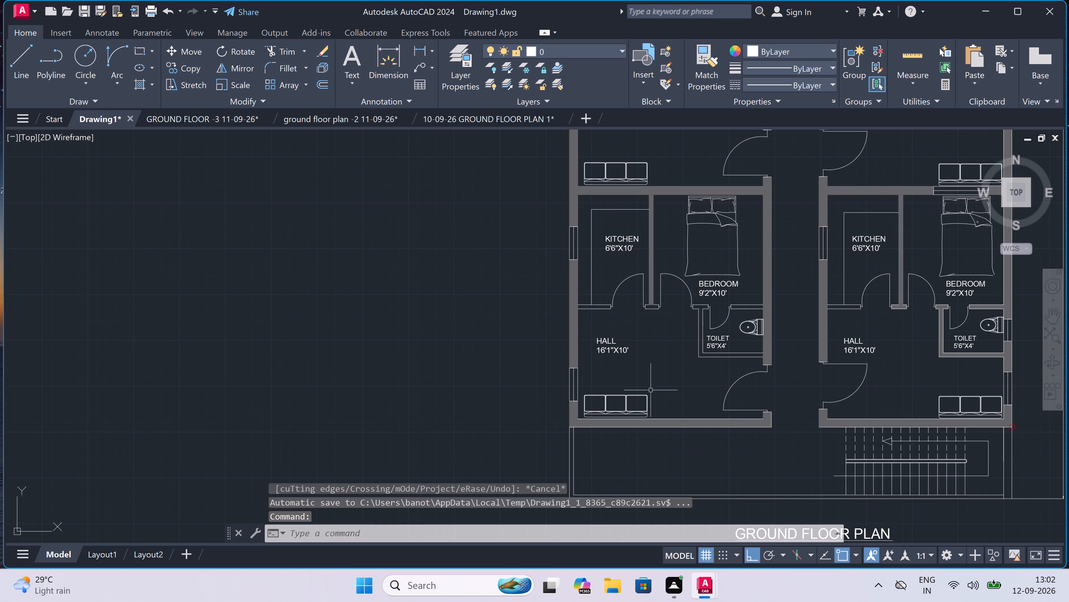
scroll(761, 412, "up", 3)
scroll(772, 390, "down", 4)
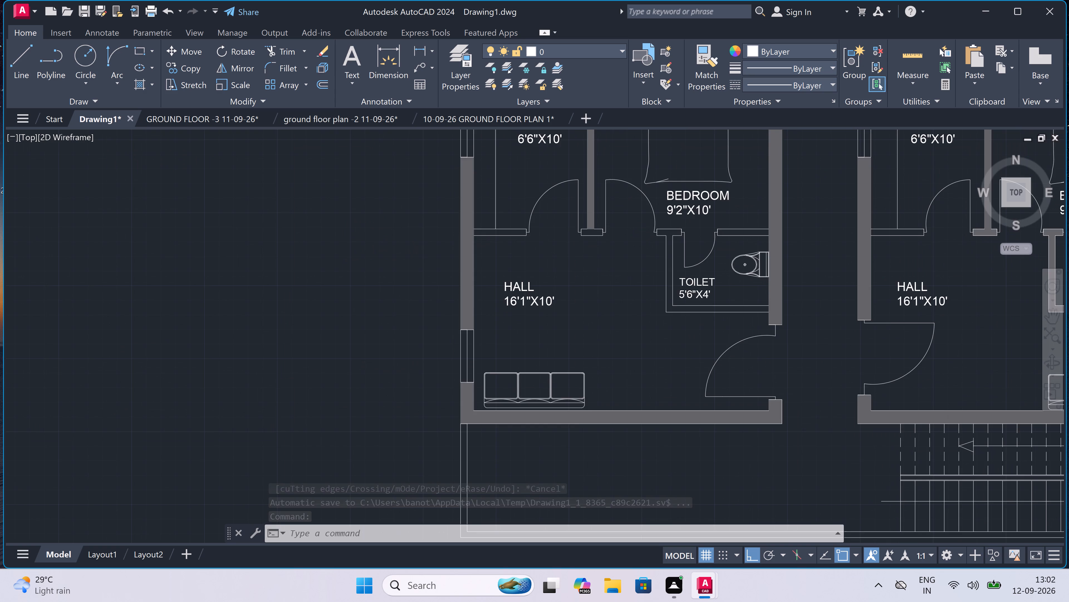
scroll(772, 391, "down", 3)
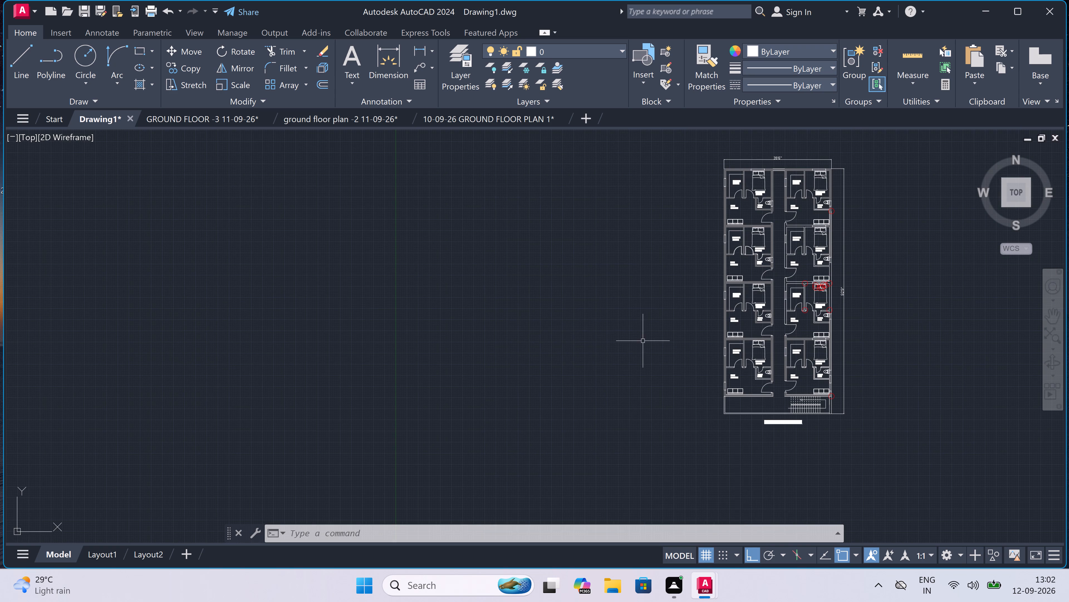
key("Escape")
type("H")
key("space")
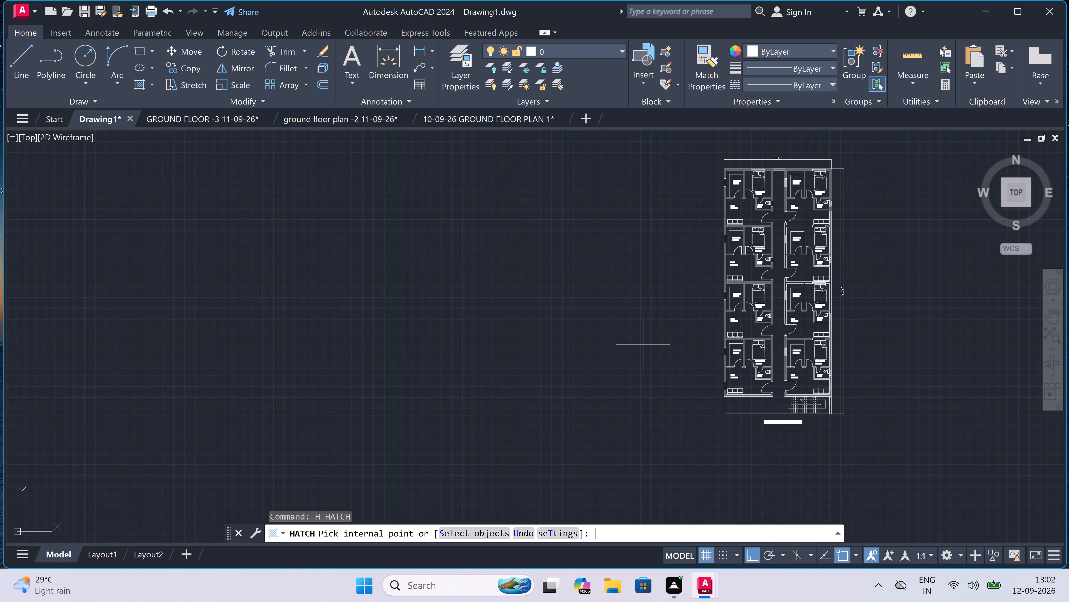
scroll(643, 344, "down", 2)
scroll(803, 302, "up", 3)
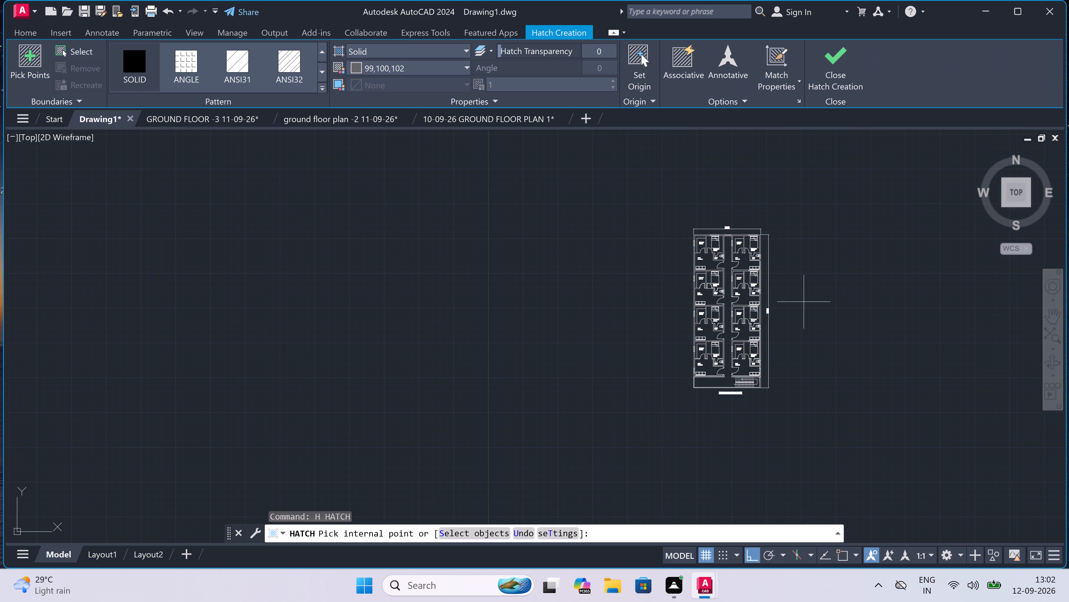
scroll(732, 219, "up", 4)
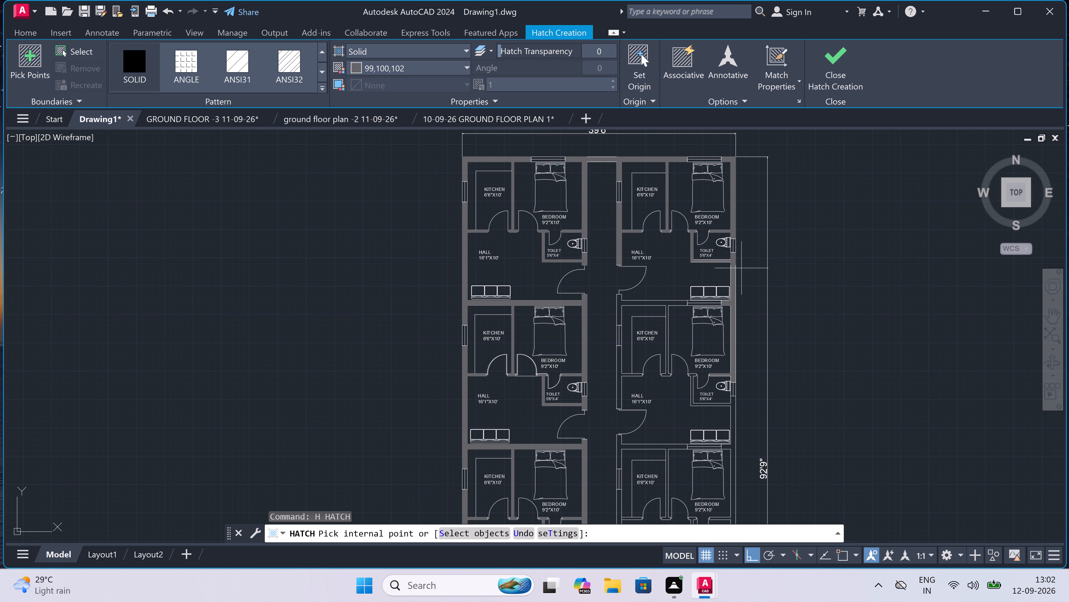
left_click(131, 54)
scroll(669, 311, "up", 3)
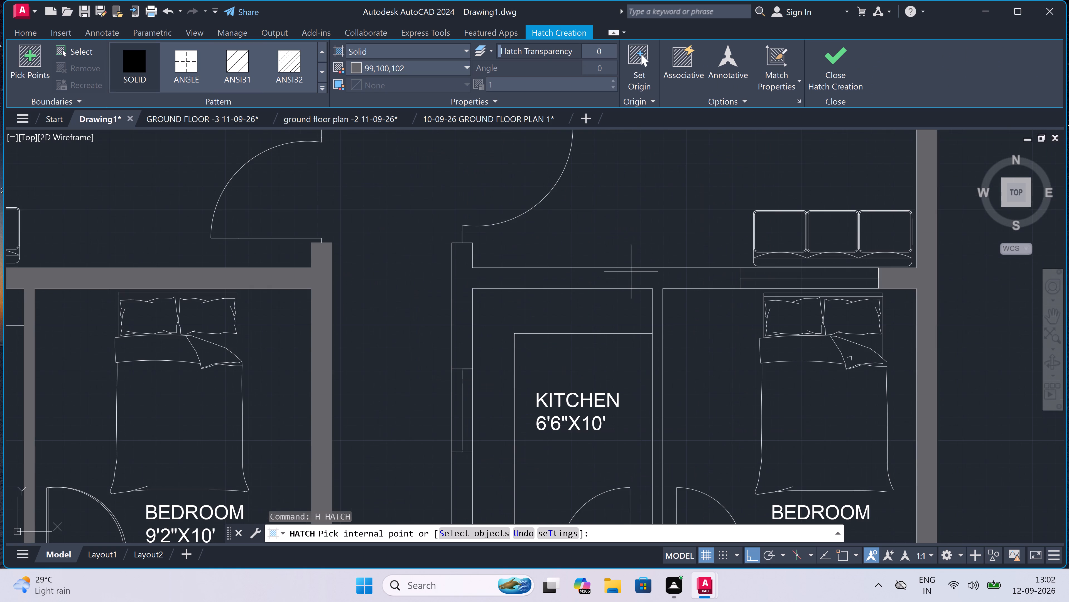
left_click(630, 280)
Add the corridor-side wall below the kitchen window and the adjoining kitchen-hall wall of the second-row right-hand apartment to the hatch.
scroll(630, 280, "down", 4)
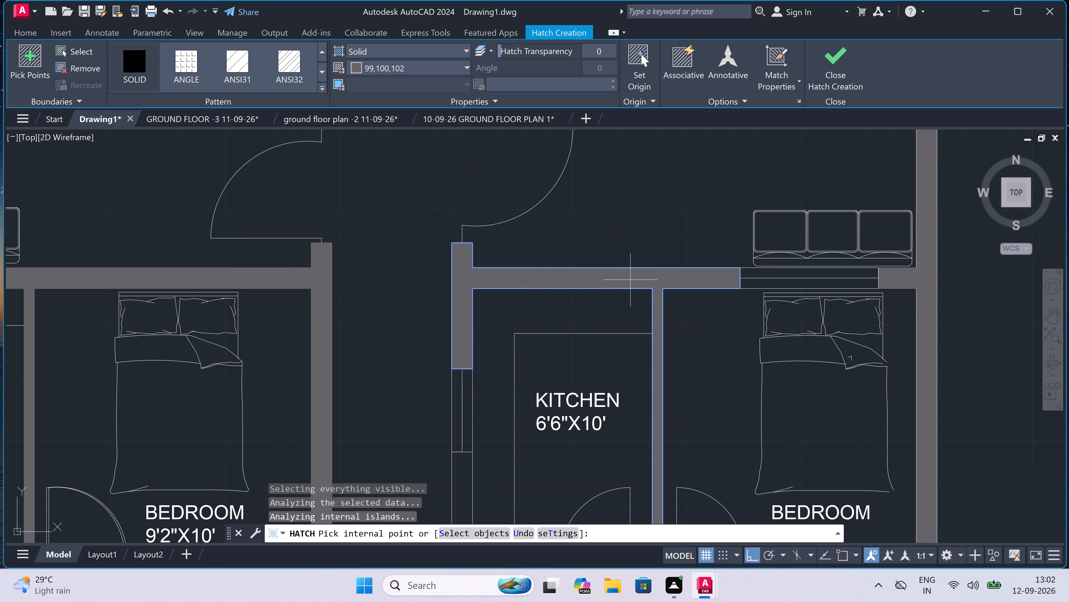
scroll(630, 280, "down", 3)
scroll(613, 318, "up", 3)
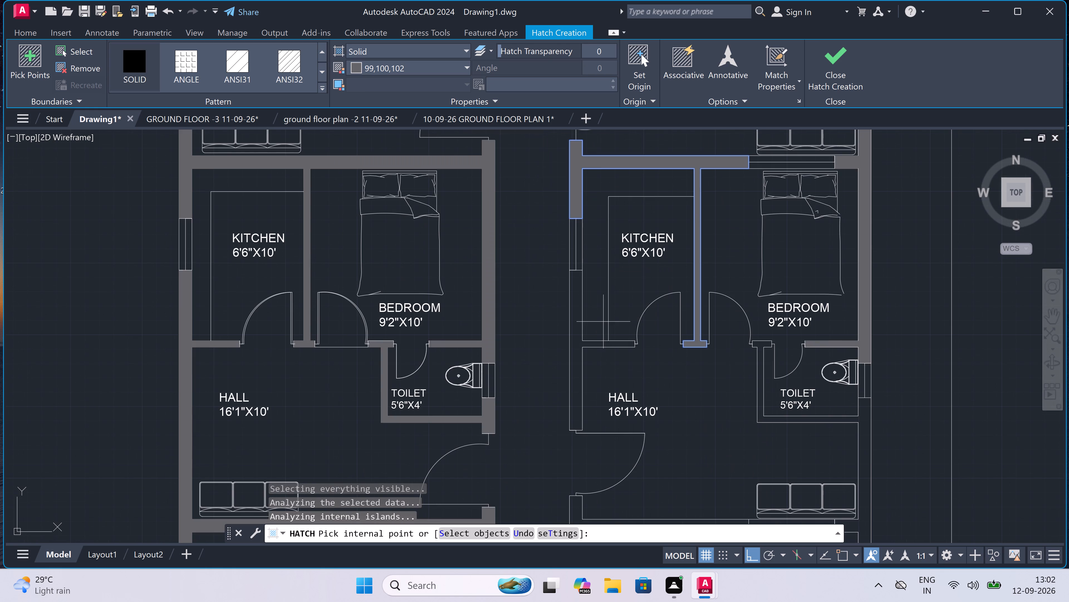
scroll(575, 340, "up", 3)
left_click(574, 340)
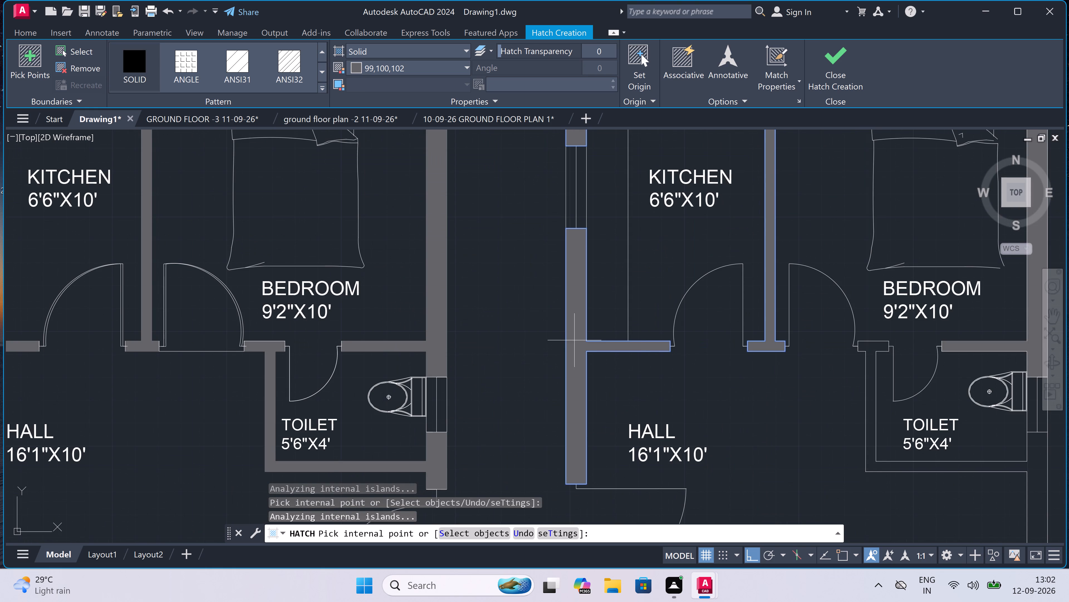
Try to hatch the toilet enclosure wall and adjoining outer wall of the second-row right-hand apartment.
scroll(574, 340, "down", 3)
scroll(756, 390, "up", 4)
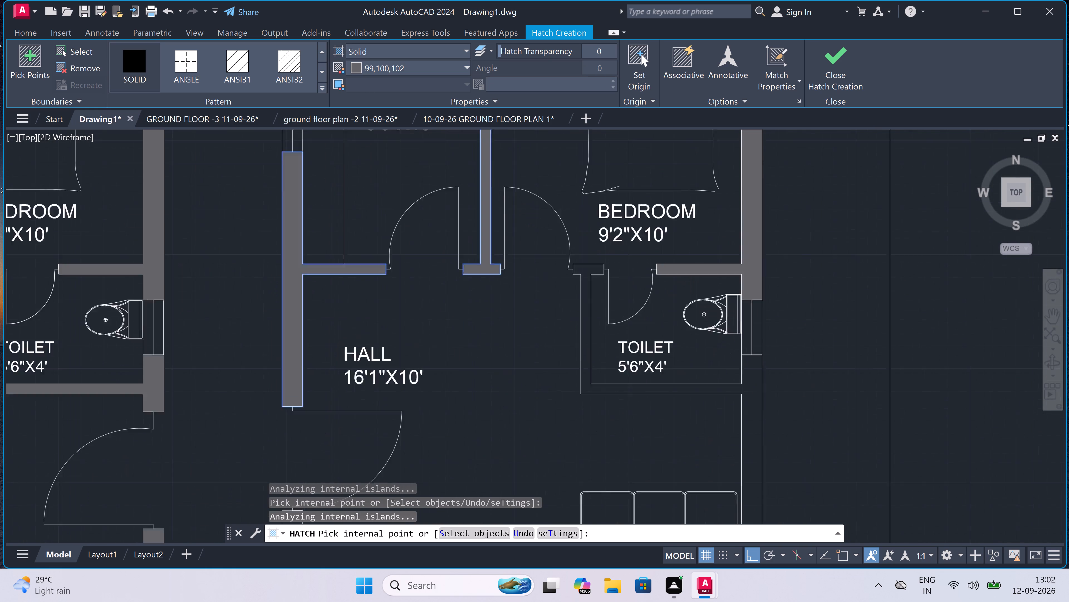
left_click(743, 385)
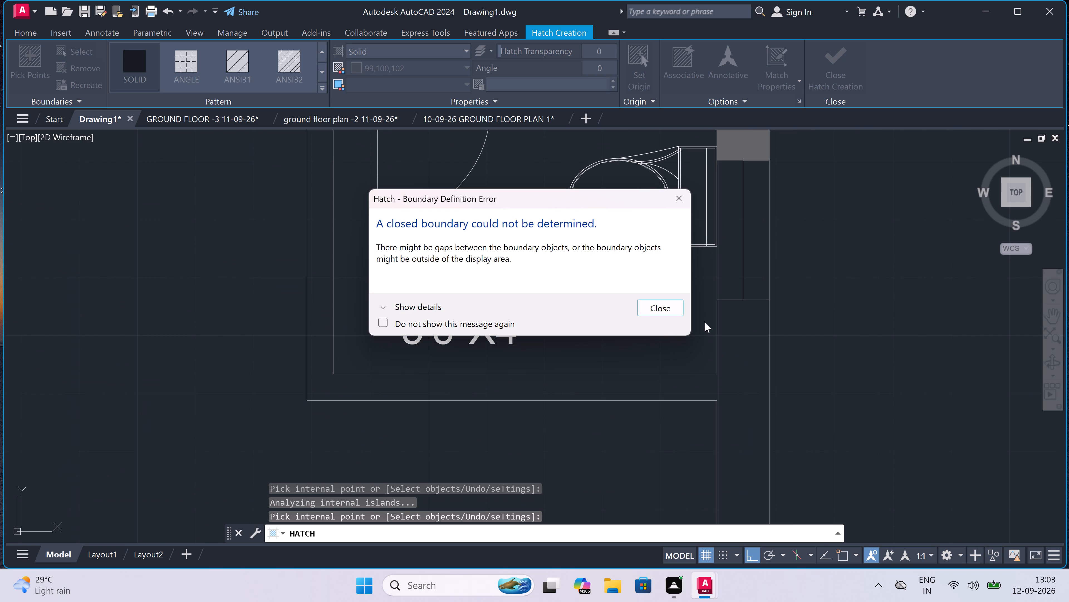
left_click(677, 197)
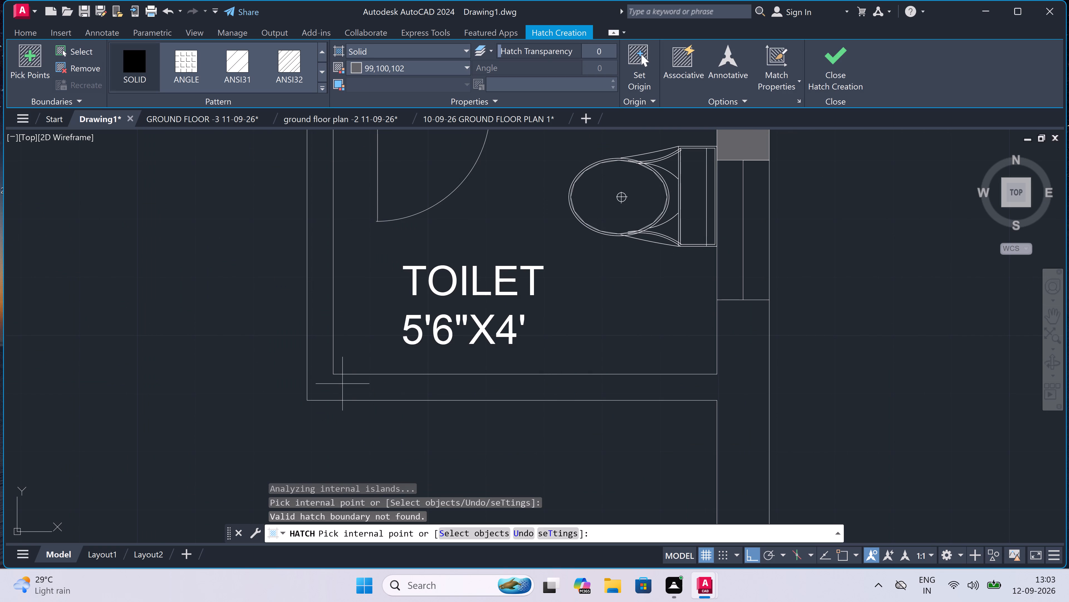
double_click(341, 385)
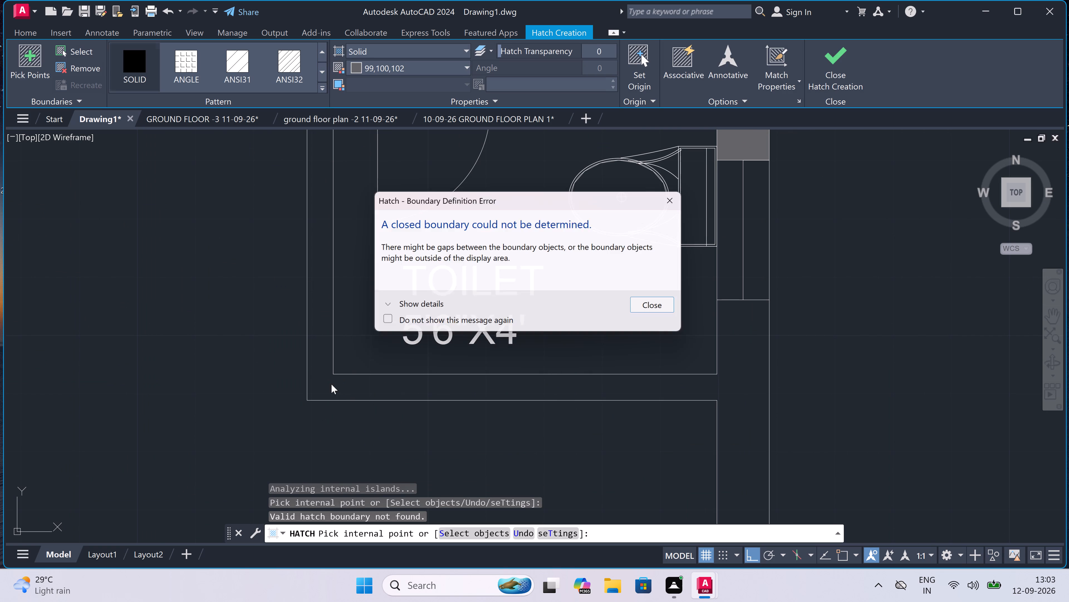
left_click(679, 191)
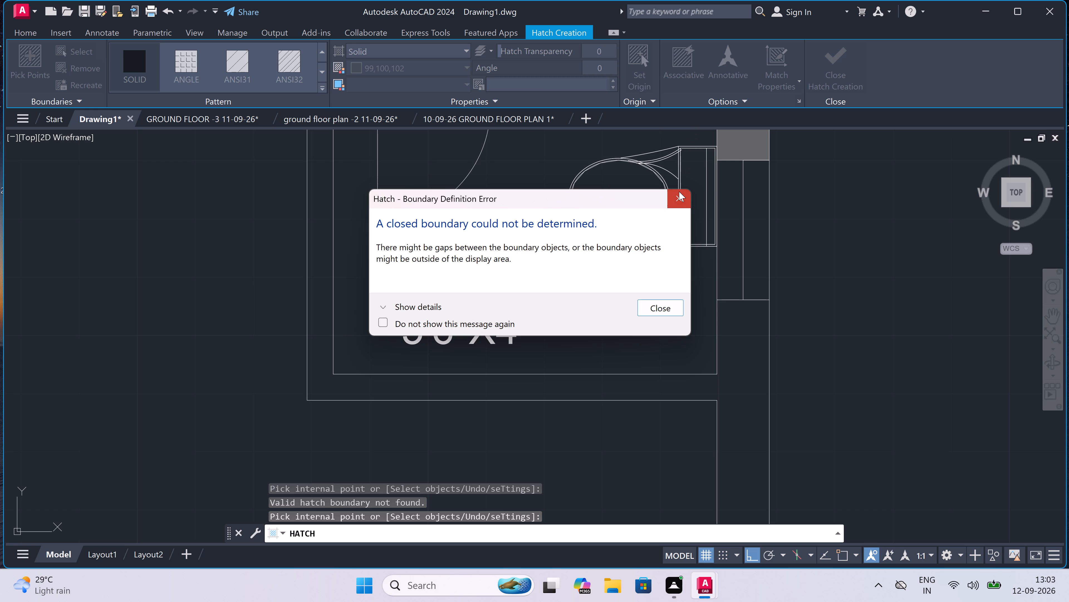
Fill the top wall and kitchen-bedroom partition of the third-row right-hand apartment with the solid hatch.
scroll(679, 191, "down", 6)
scroll(664, 231, "up", 4)
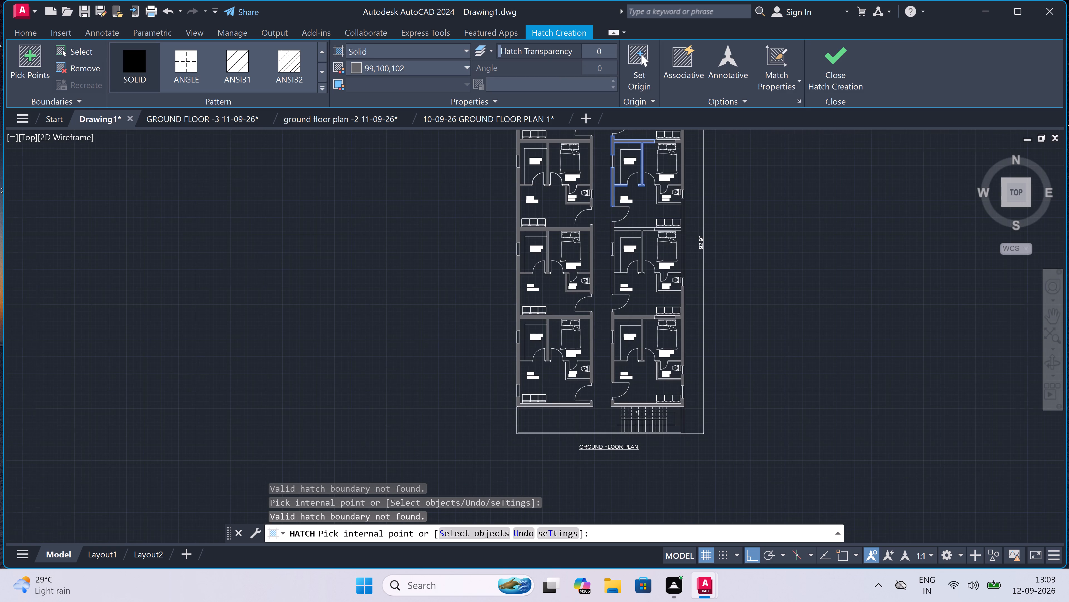
left_click(510, 220)
Fill the toilet enclosure wall and the bedroom-toilet wall with its adjoining outer wall in the third-row right-hand apartment.
scroll(510, 220, "down", 4)
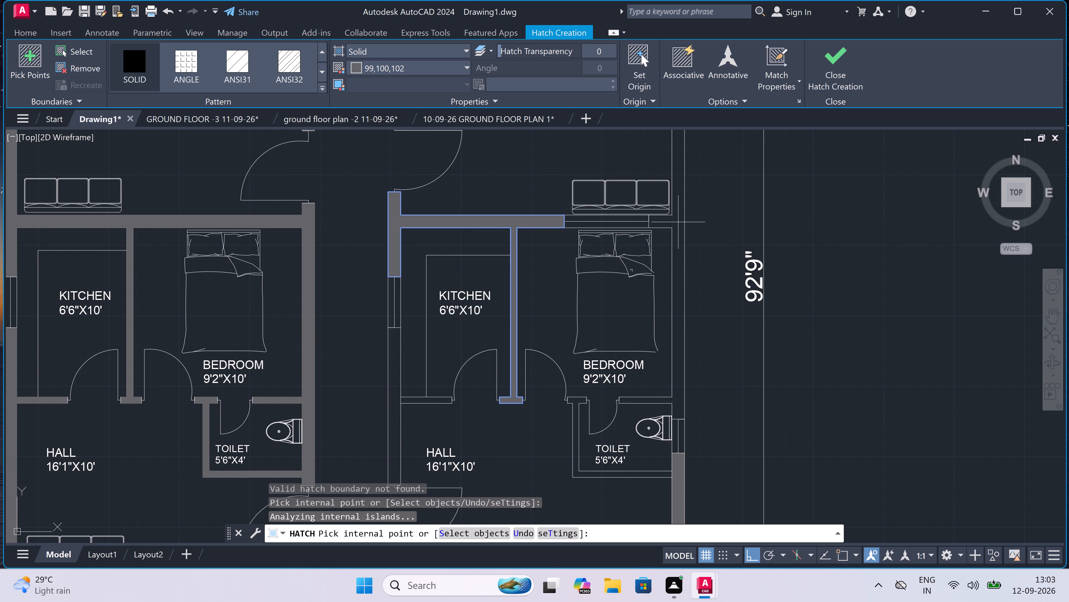
scroll(678, 222, "down", 2)
scroll(631, 307, "up", 2)
scroll(654, 308, "up", 3)
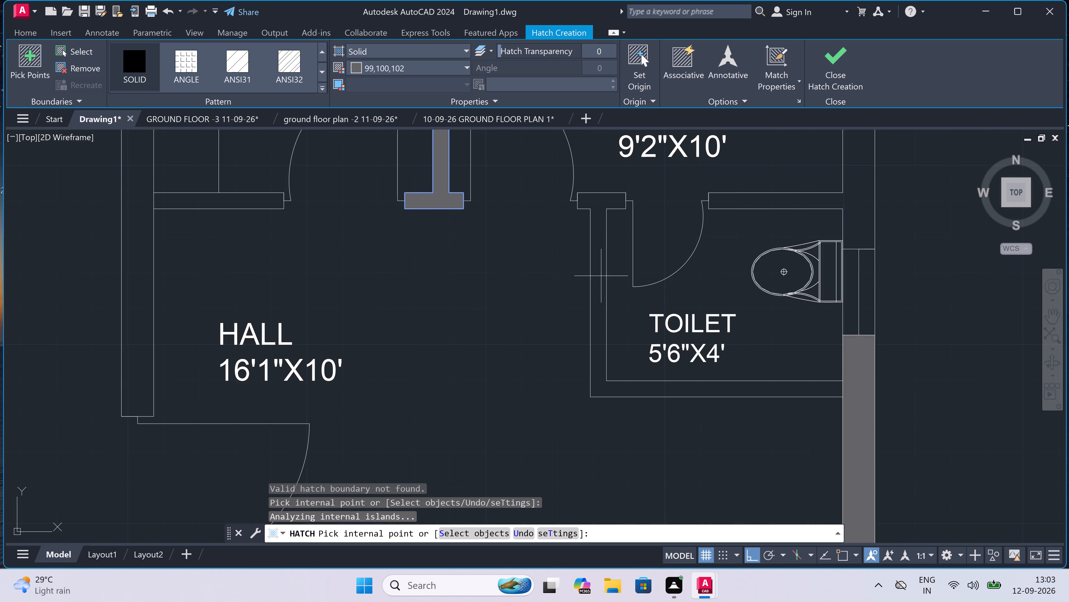
left_click(601, 275)
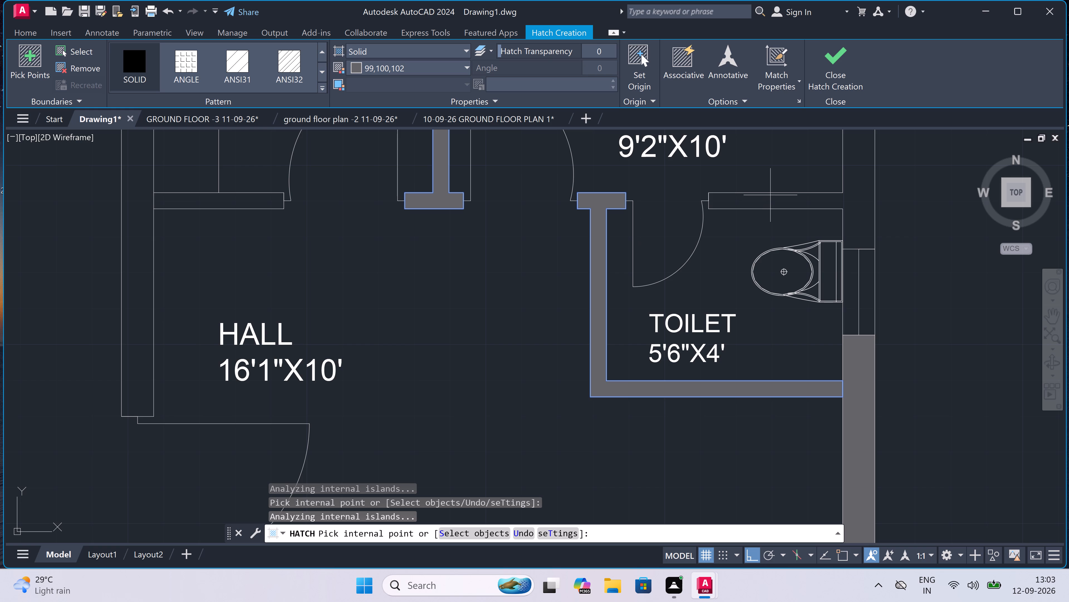
double_click(769, 200)
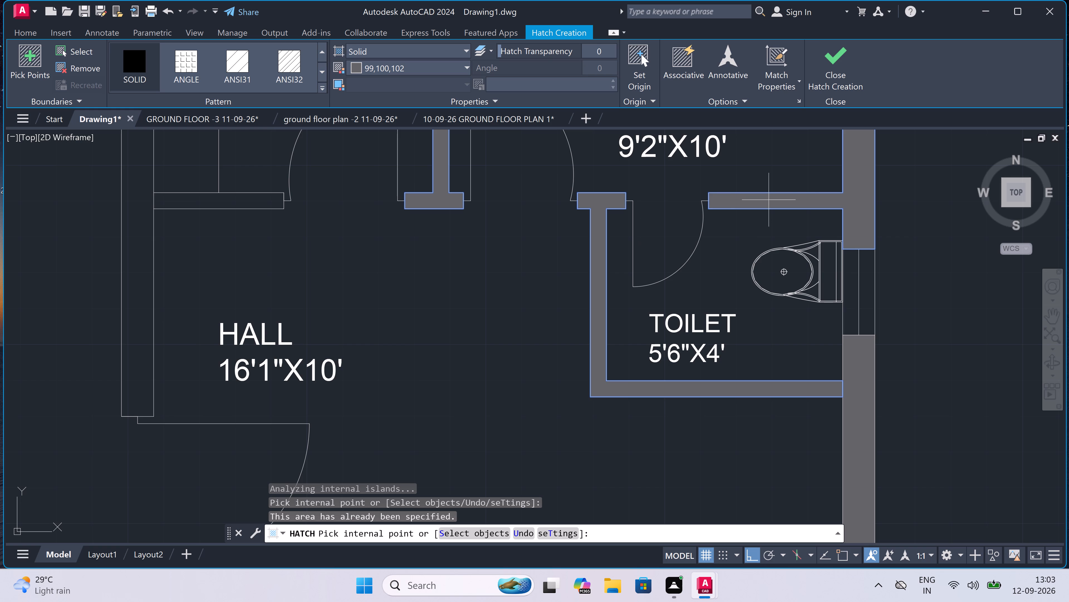
Fill the corridor-side wall below the kitchen window and the adjoining kitchen-hall wall of the third-row right-hand apartment, and finish the hatch.
scroll(769, 200, "down", 7)
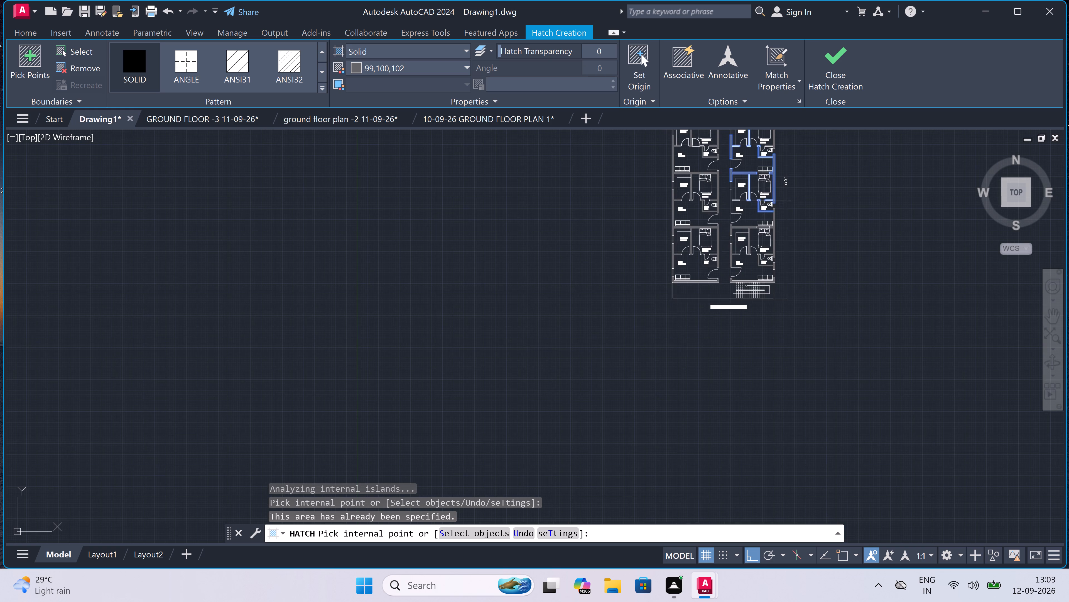
scroll(725, 206, "up", 7)
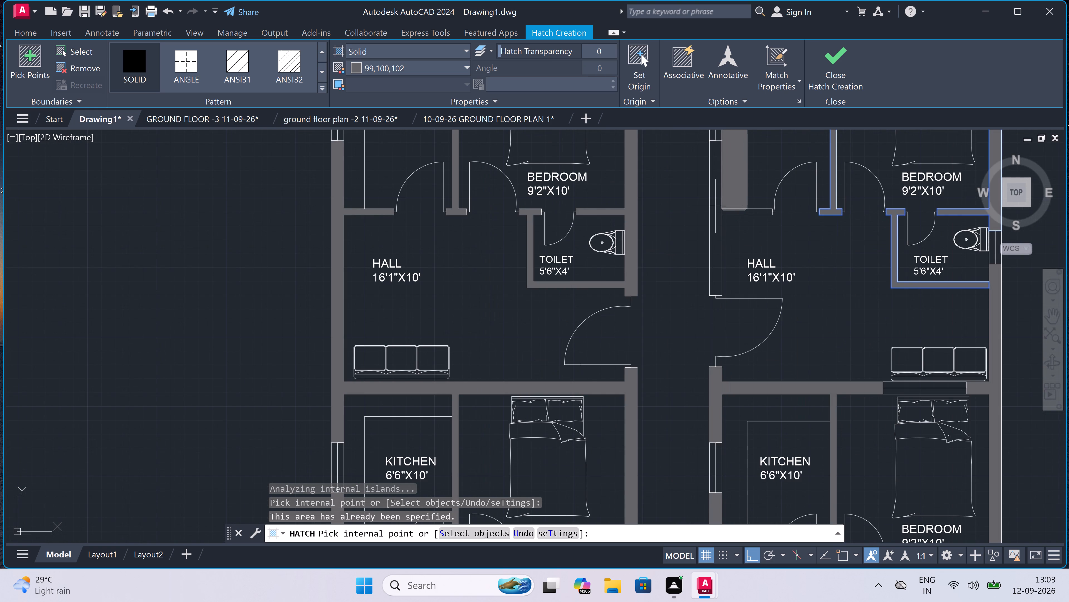
left_click(714, 207)
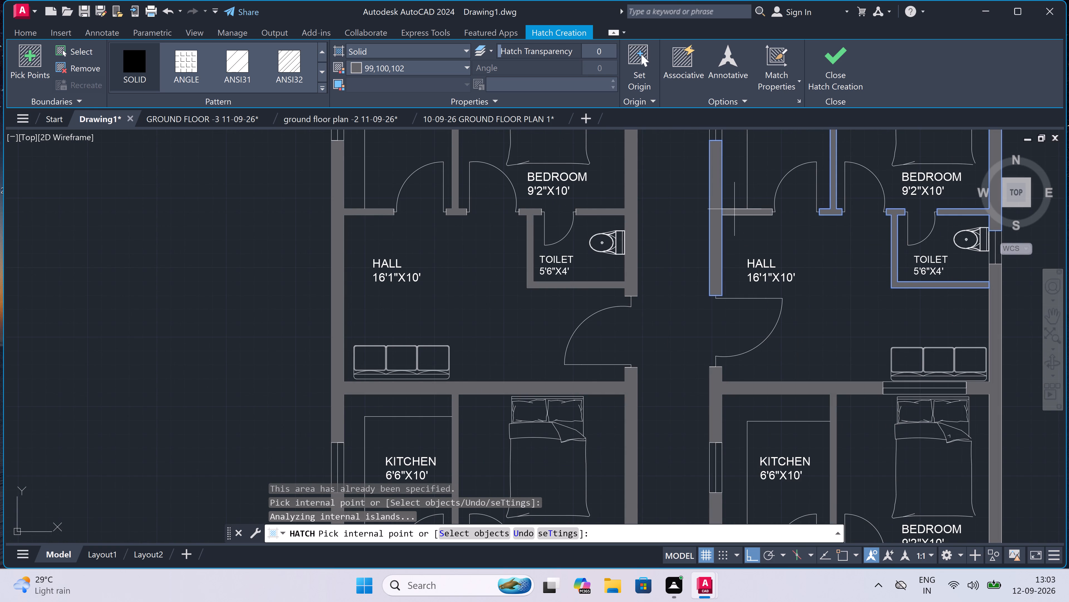
double_click(734, 210)
scroll(733, 244, "down", 4)
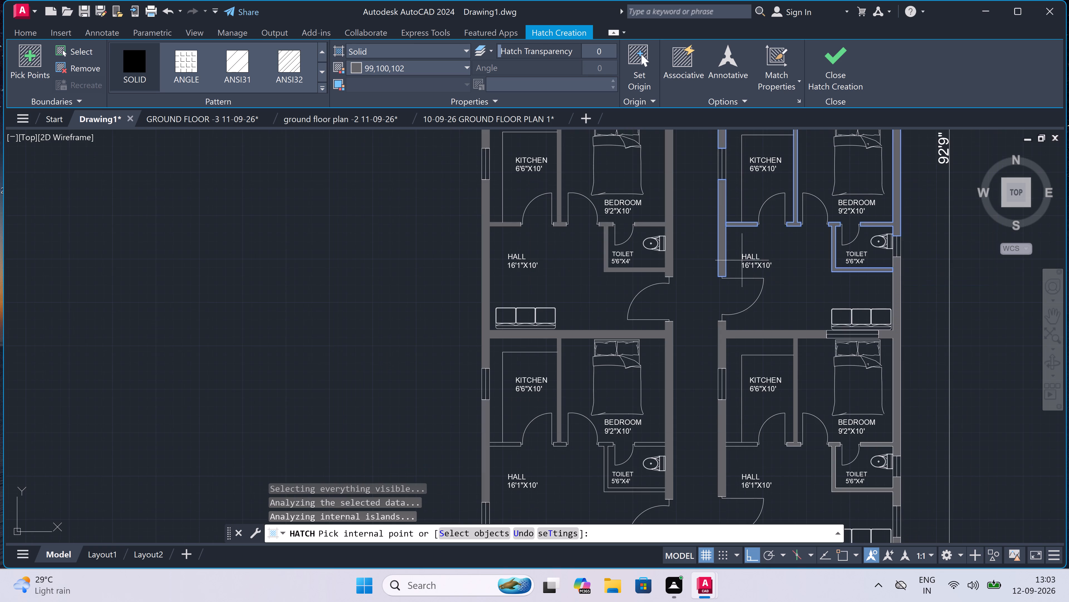
scroll(742, 264, "down", 3)
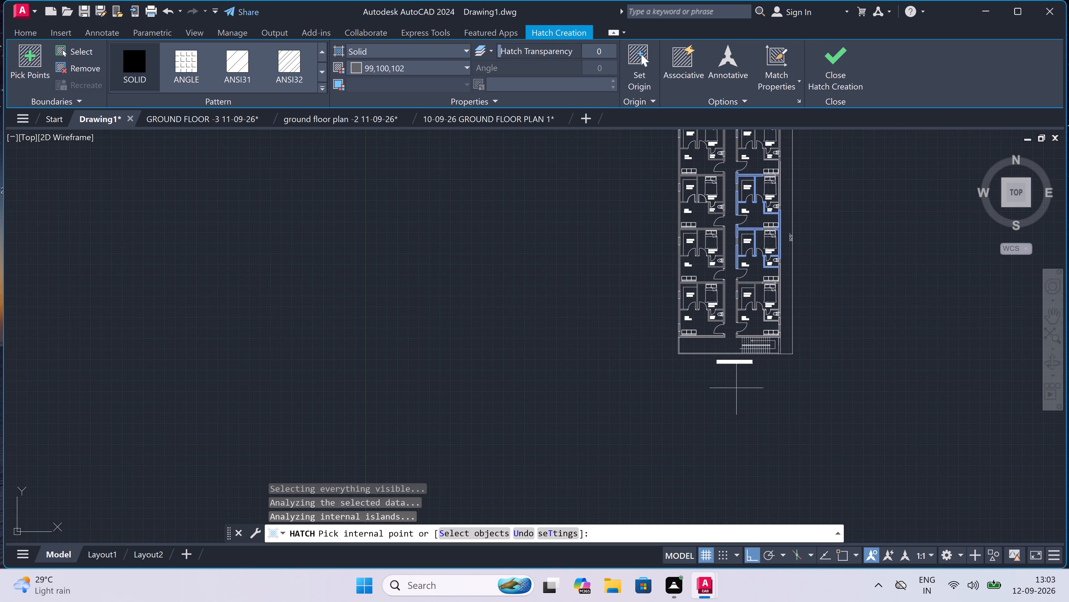
scroll(746, 350, "up", 4)
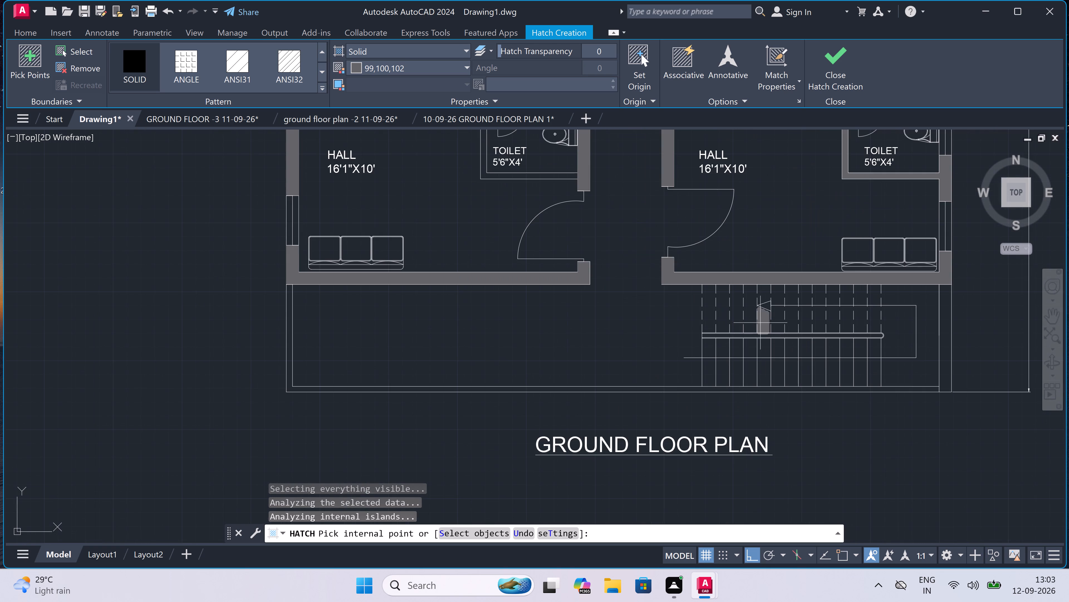
scroll(760, 323, "down", 8)
scroll(756, 280, "up", 4)
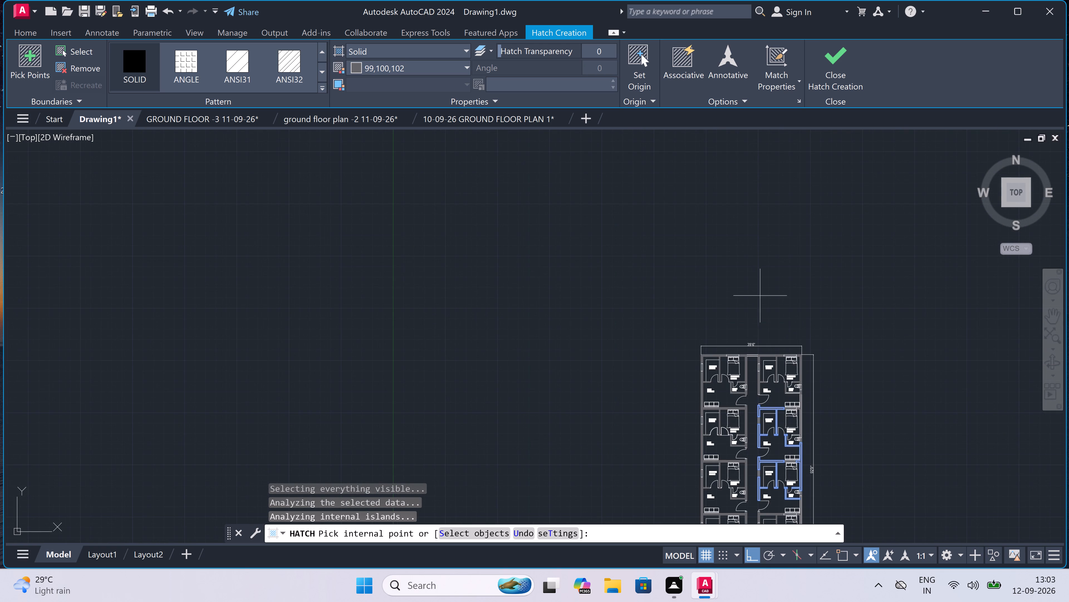
scroll(790, 460, "up", 7)
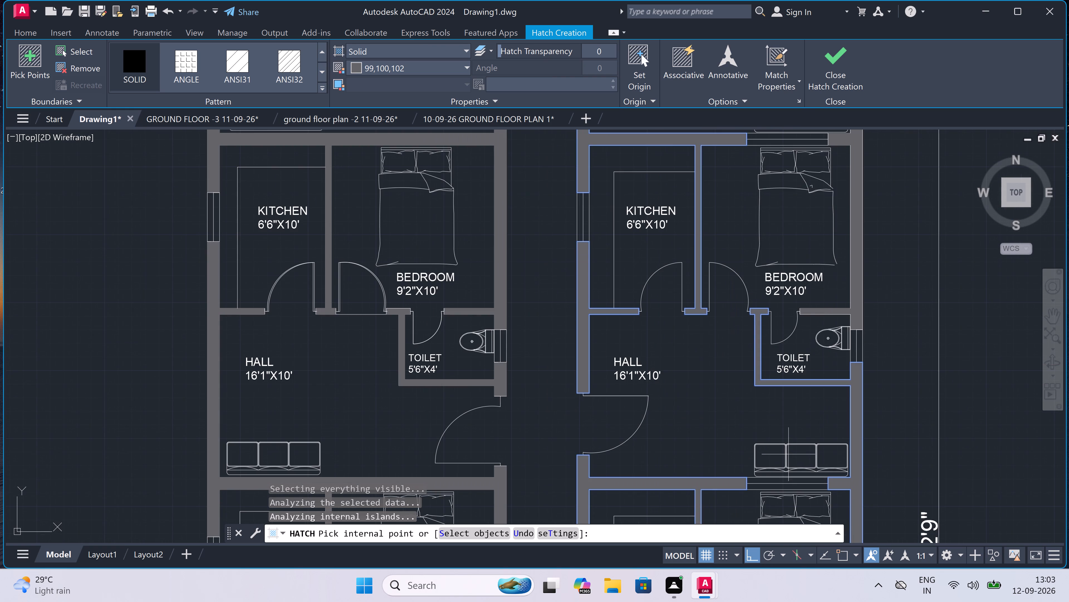
key("Escape")
Examine the whole ground floor plan, from the stair end up to the top outer wall, for wall sections still lacking hatch.
scroll(707, 415, "down", 4)
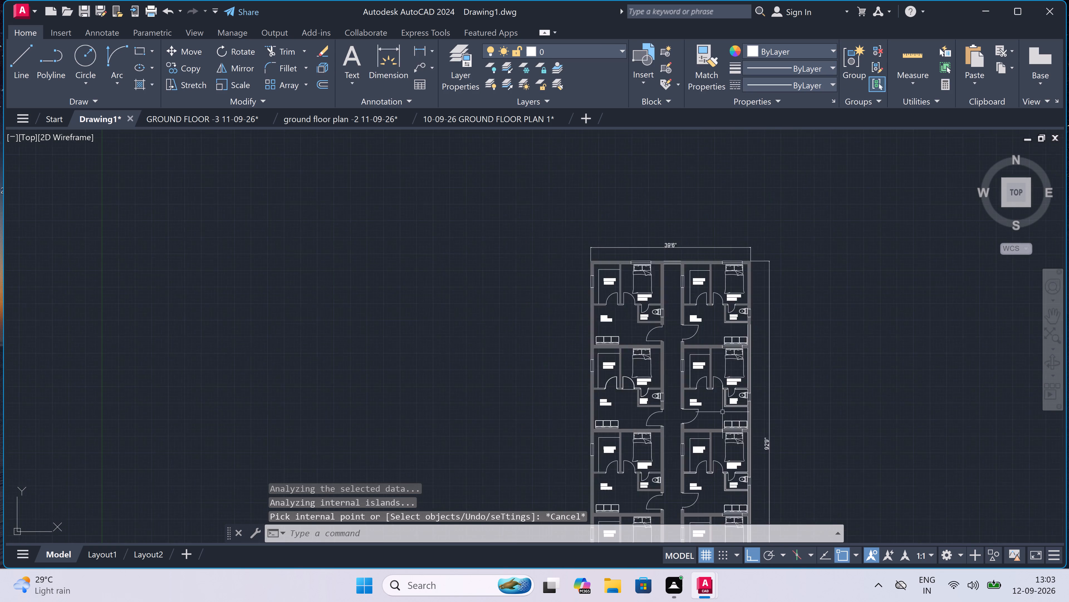
scroll(771, 453, "up", 2)
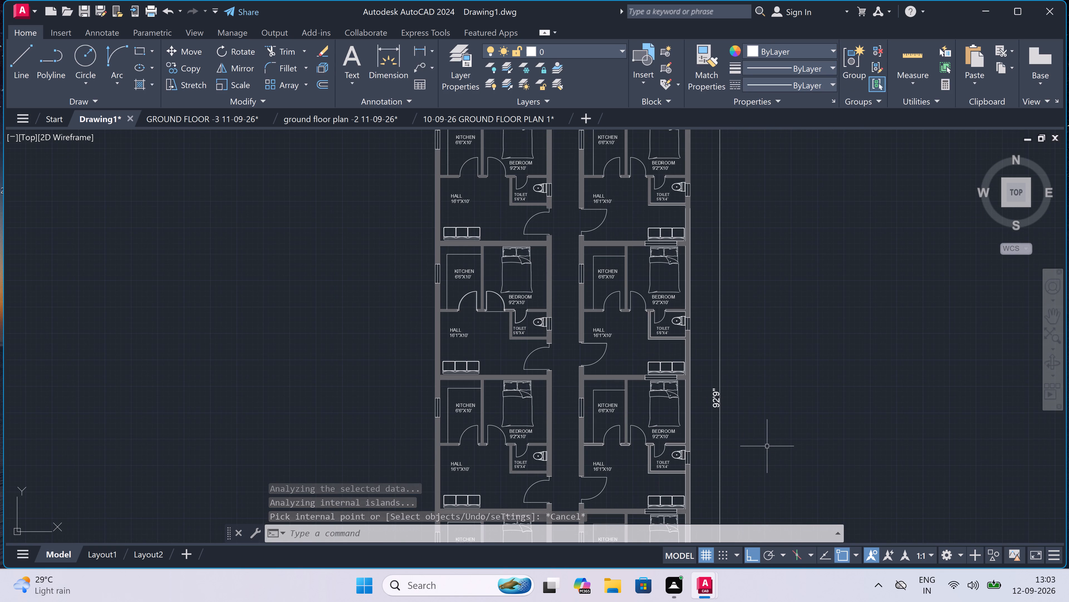
scroll(765, 442, "down", 4)
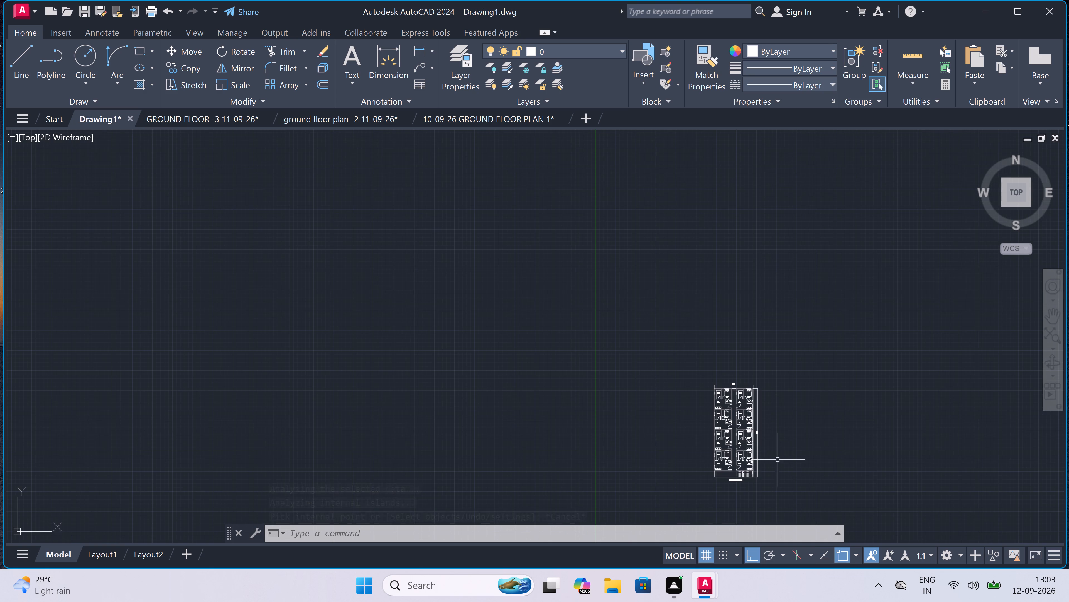
scroll(781, 469, "up", 4)
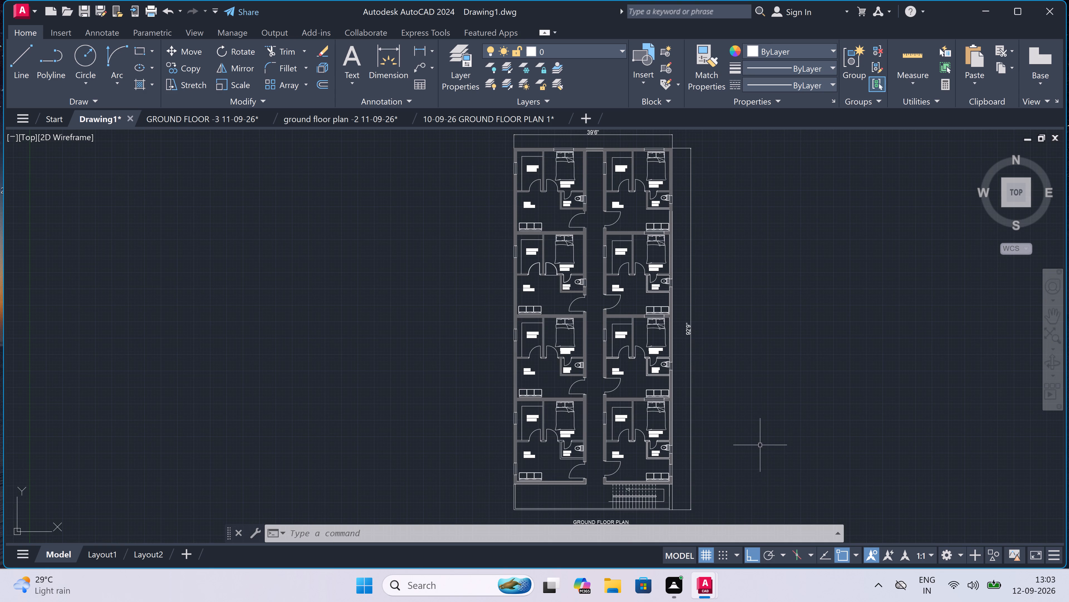
scroll(753, 424, "down", 1)
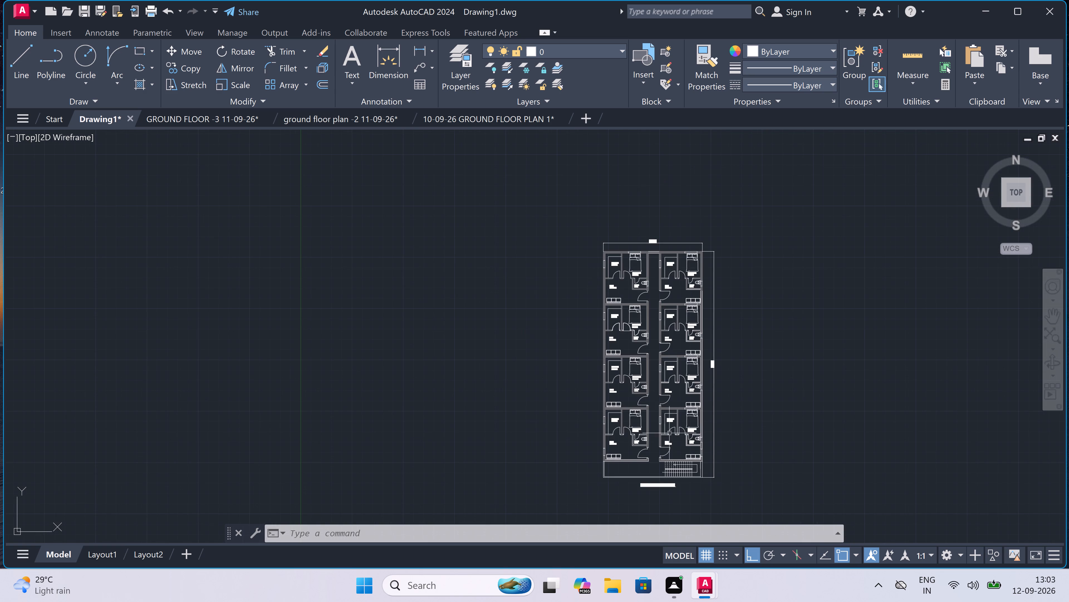
scroll(522, 395, "down", 3)
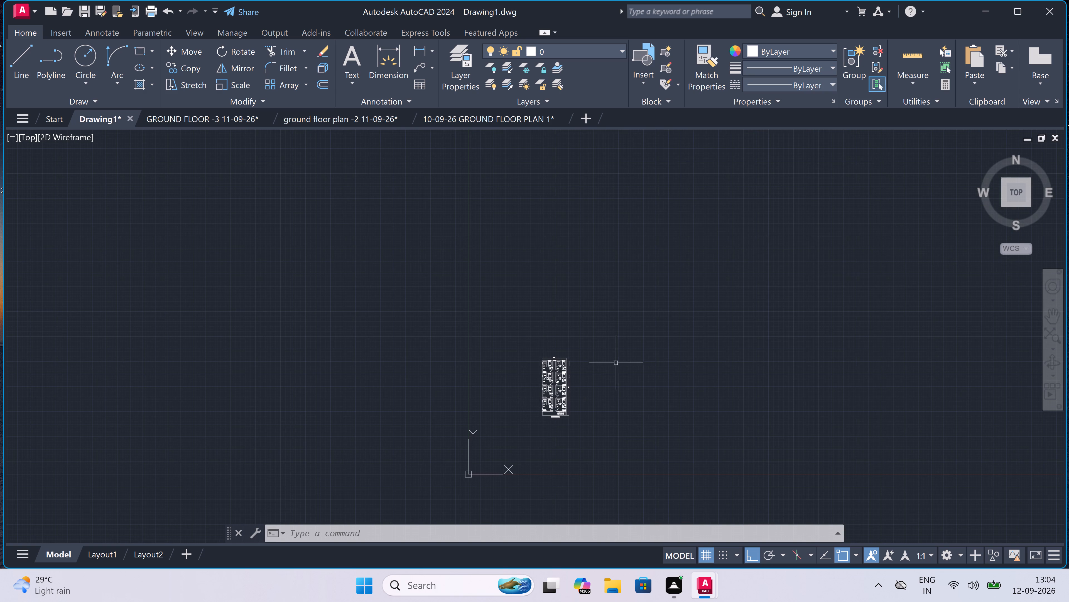
scroll(556, 360, "up", 4)
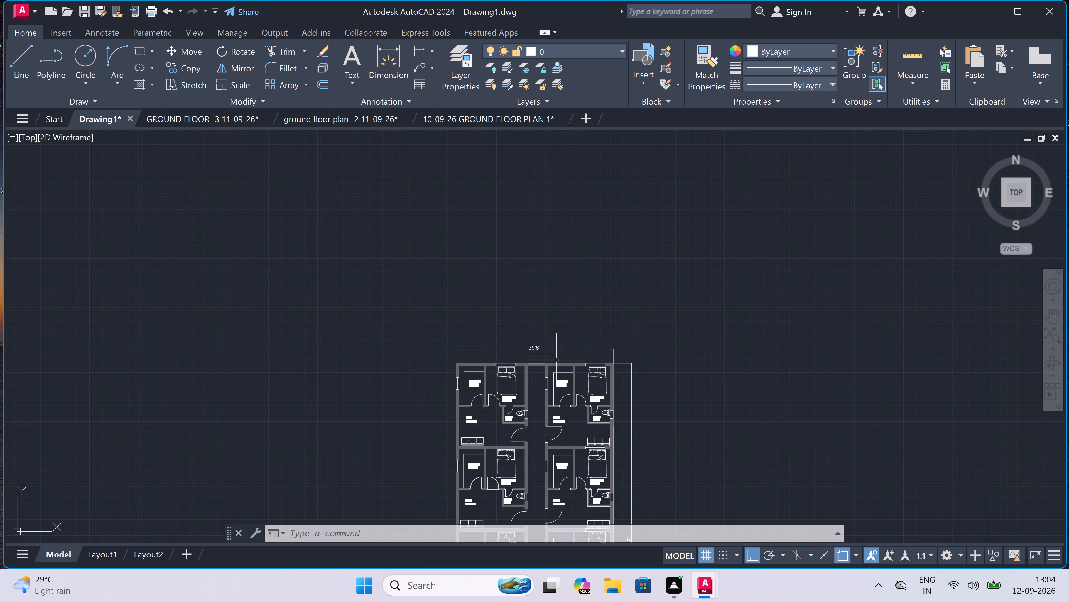
scroll(556, 360, "up", 2)
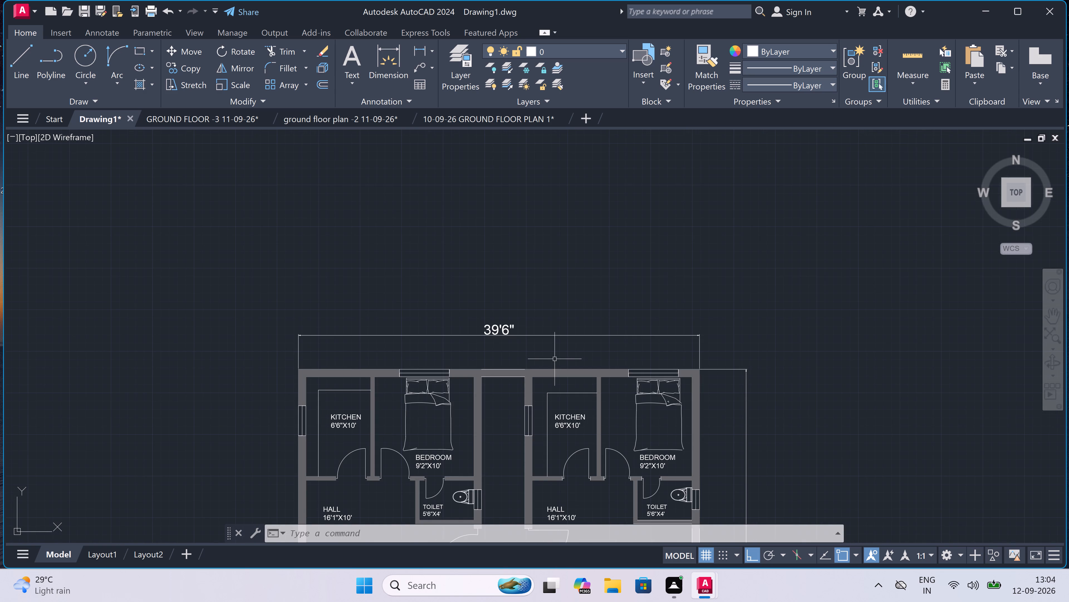
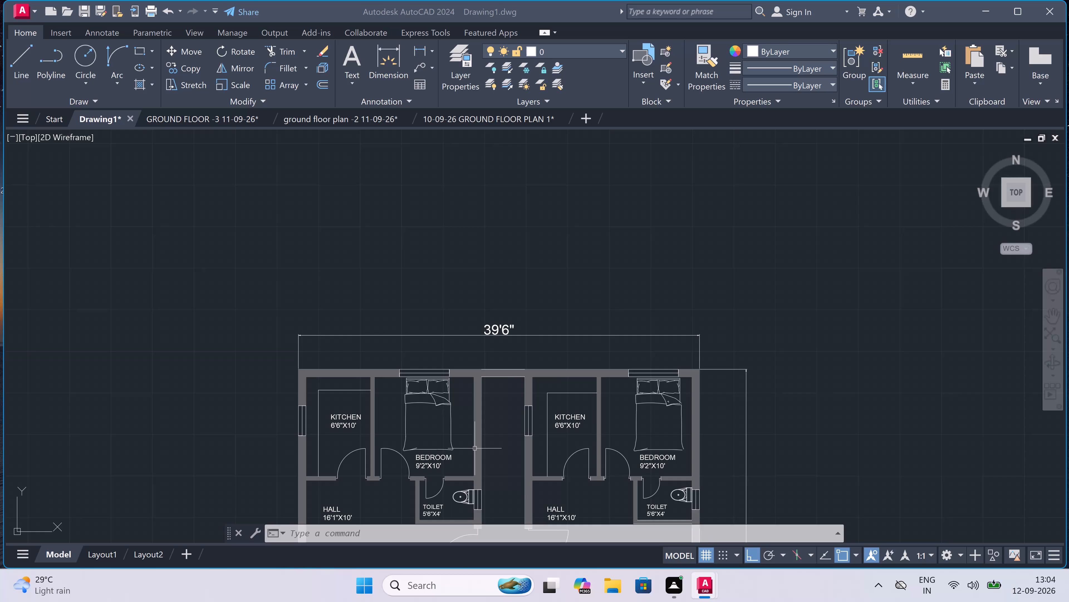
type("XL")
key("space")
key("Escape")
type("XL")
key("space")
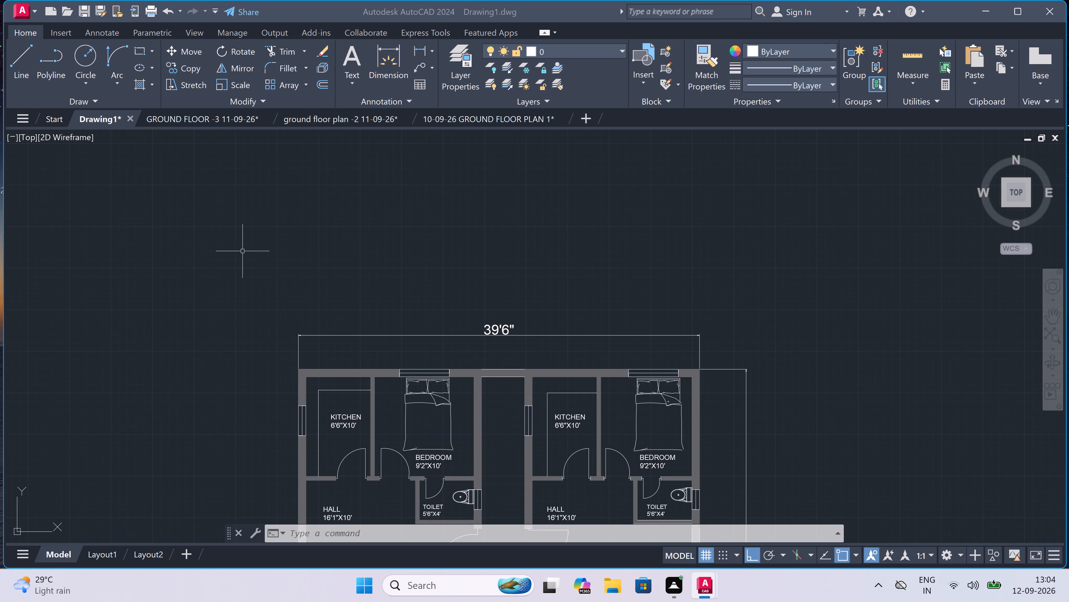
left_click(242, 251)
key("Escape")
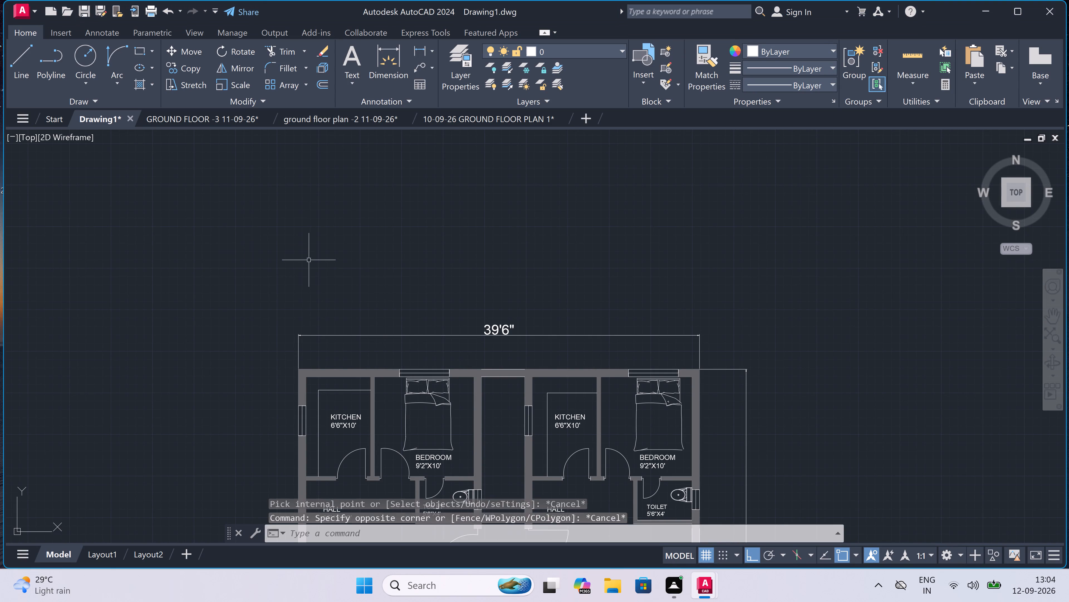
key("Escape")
Draw a horizontal construction line (XLINE) in the empty area above the plan's 39'6" dimension.
type("XL")
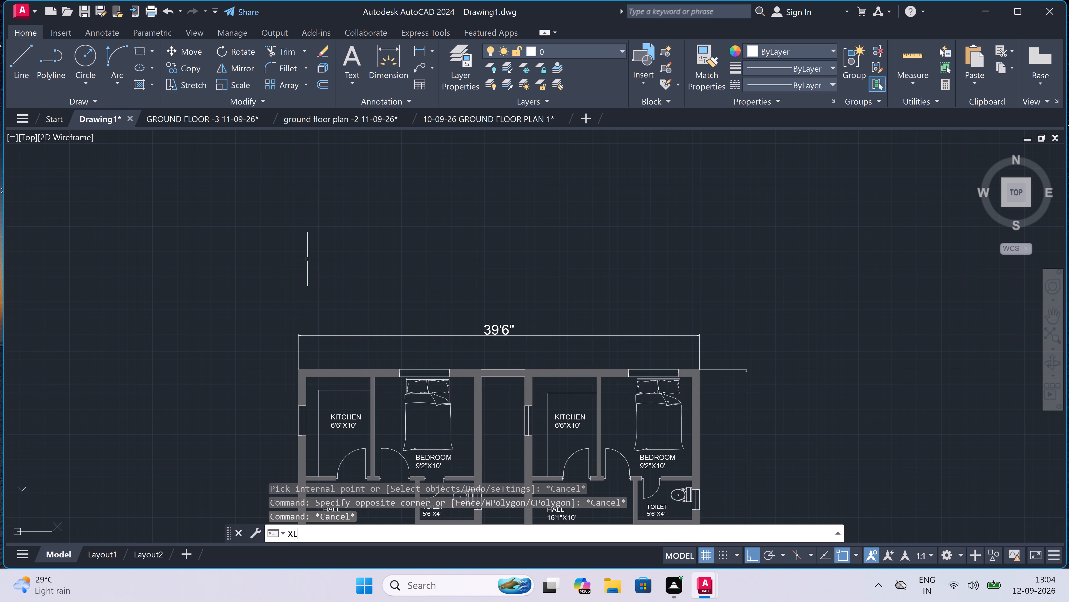
key("space")
left_click(274, 273)
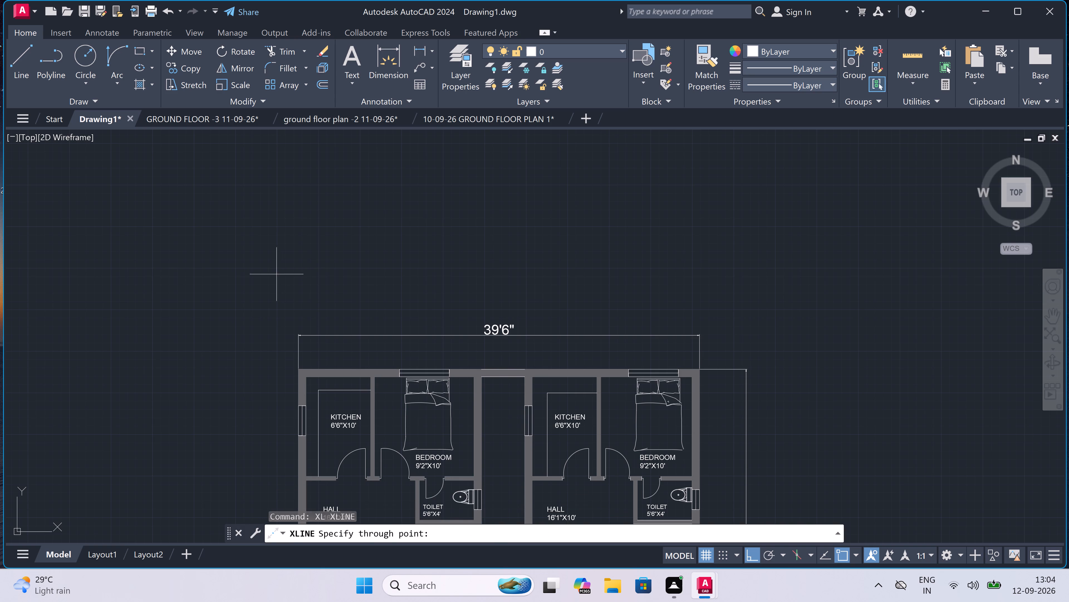
left_click(249, 263)
key("Escape")
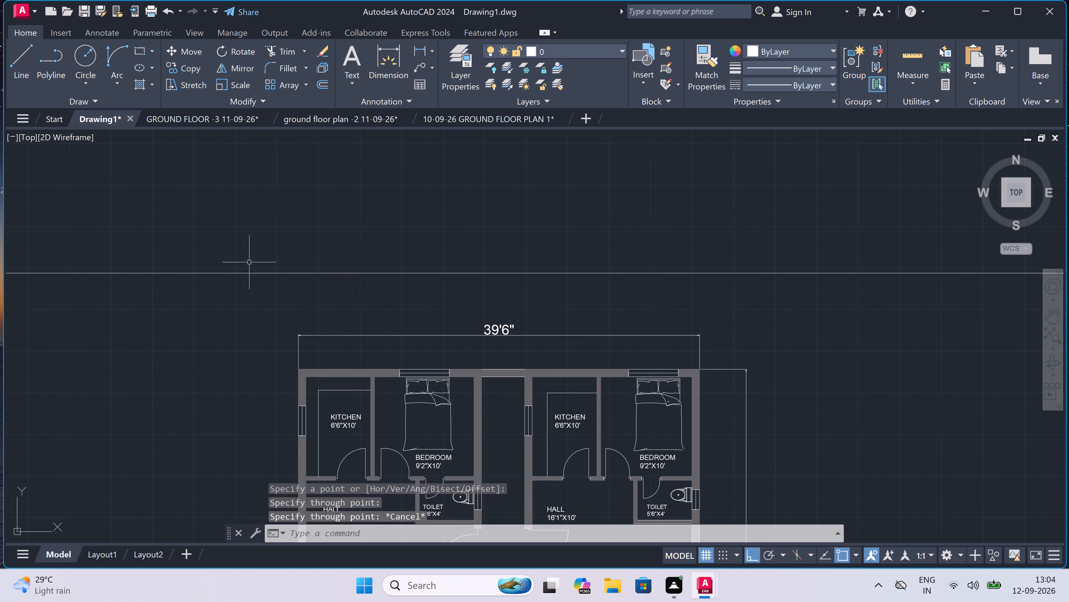
Offset the horizontal construction line 1'6" upward.
scroll(614, 232, "up", 1)
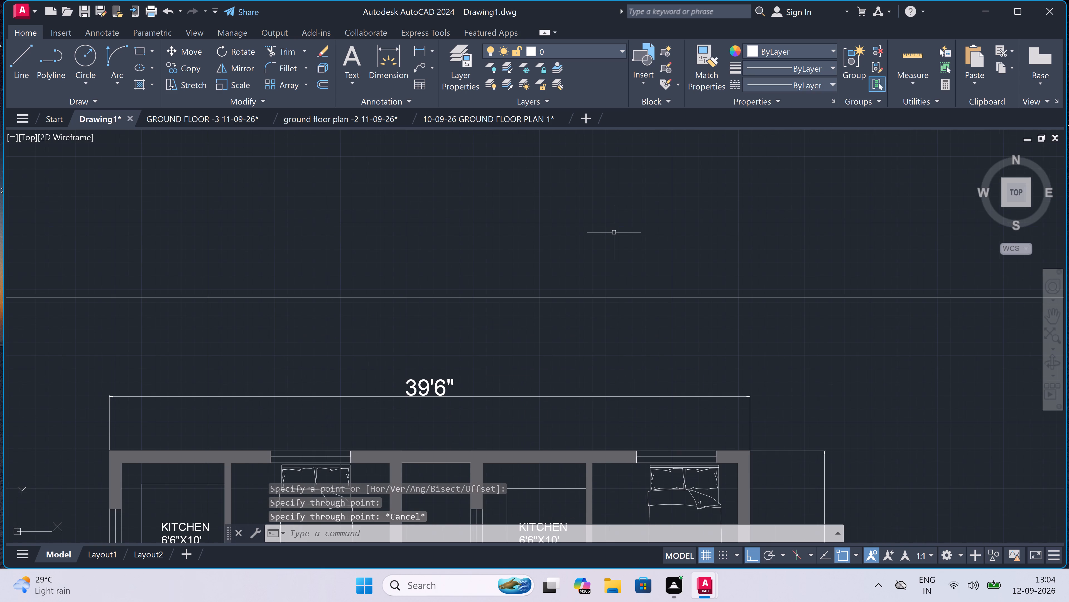
key("o")
key("space")
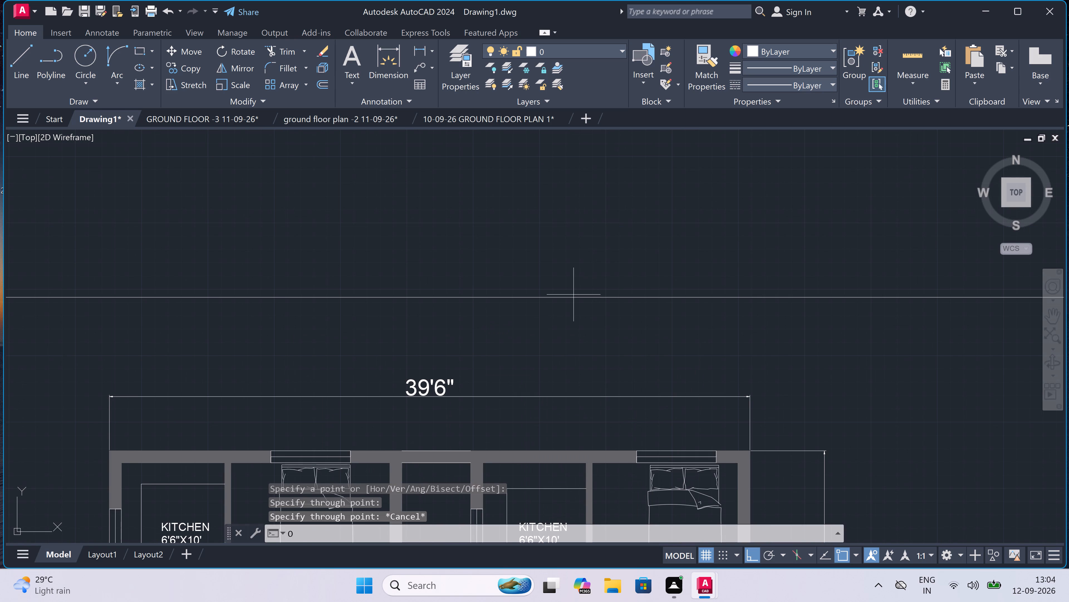
left_click(573, 296)
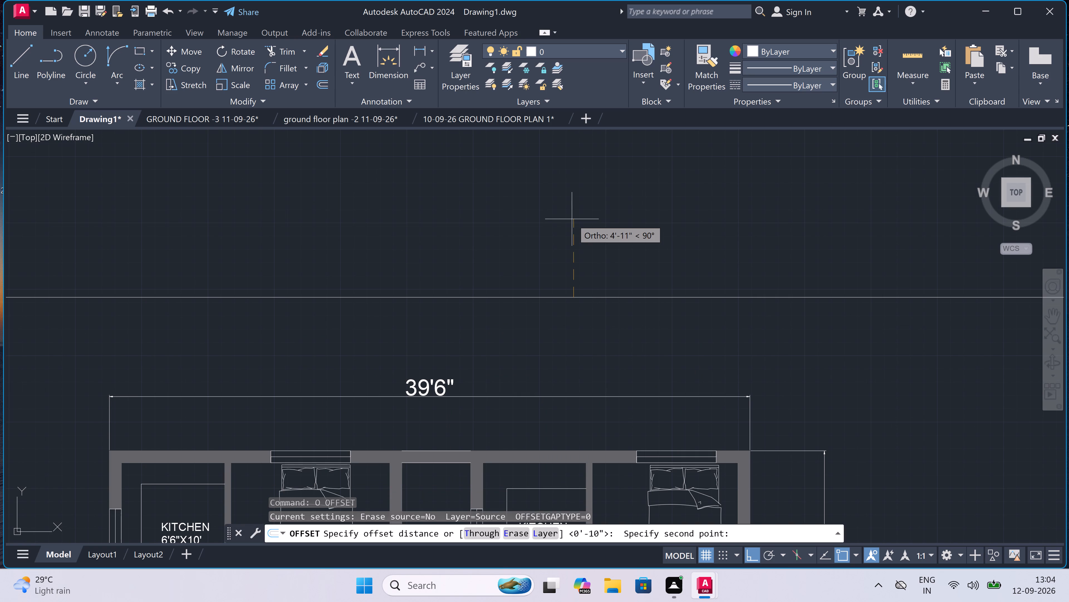
type("1'")
key("6")
key("shift+quotedbl")
key("space")
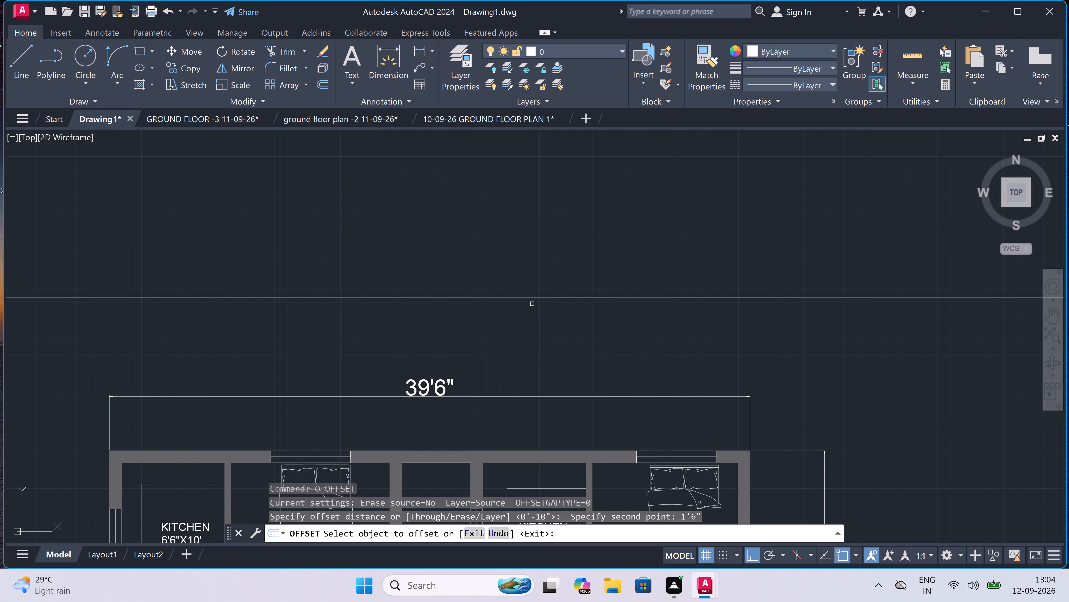
left_click(529, 296)
left_click(526, 285)
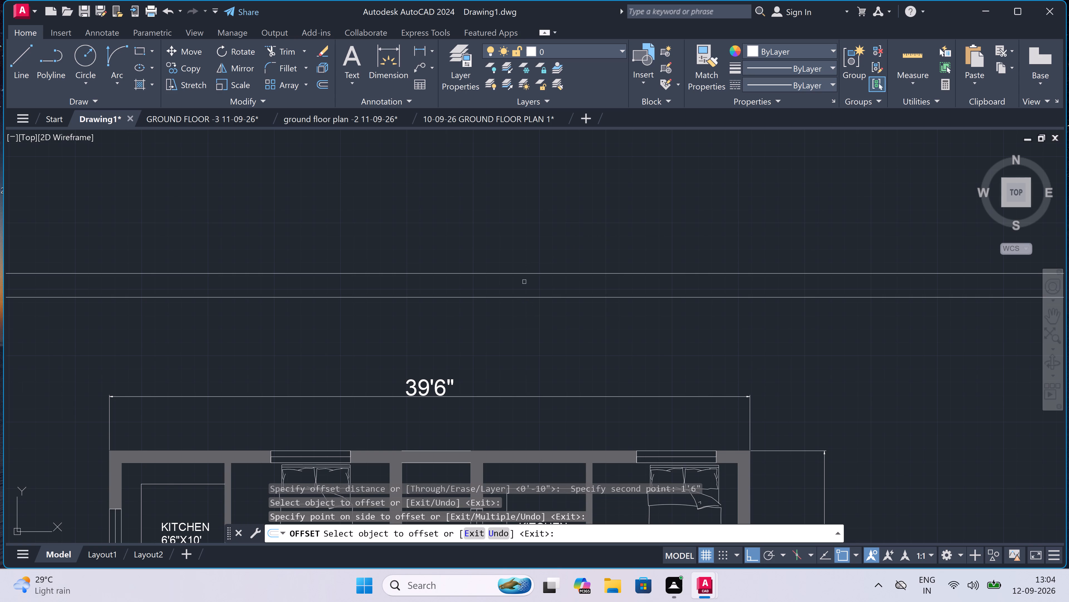
scroll(523, 264, "down", 3)
scroll(524, 246, "up", 2)
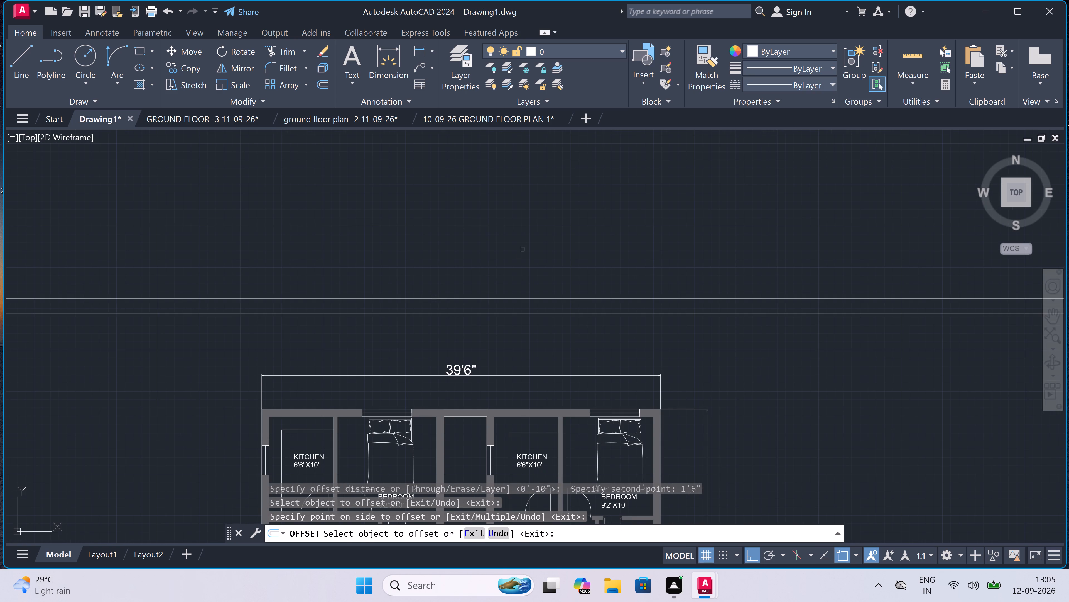
key("Escape")
Offset the upper of the two construction lines 3' upward.
key("space")
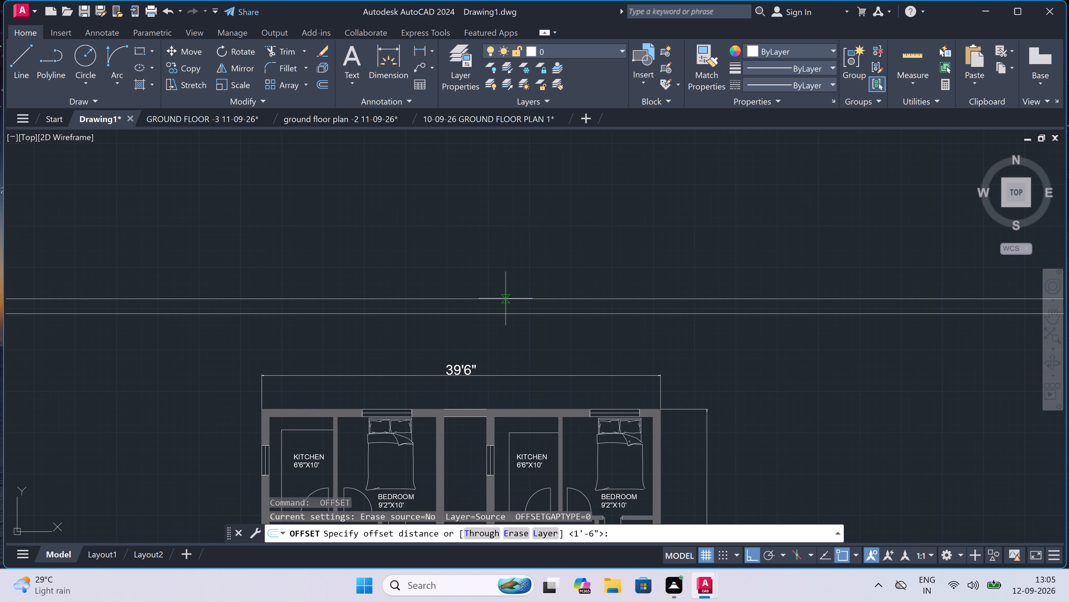
left_click(504, 298)
key("3")
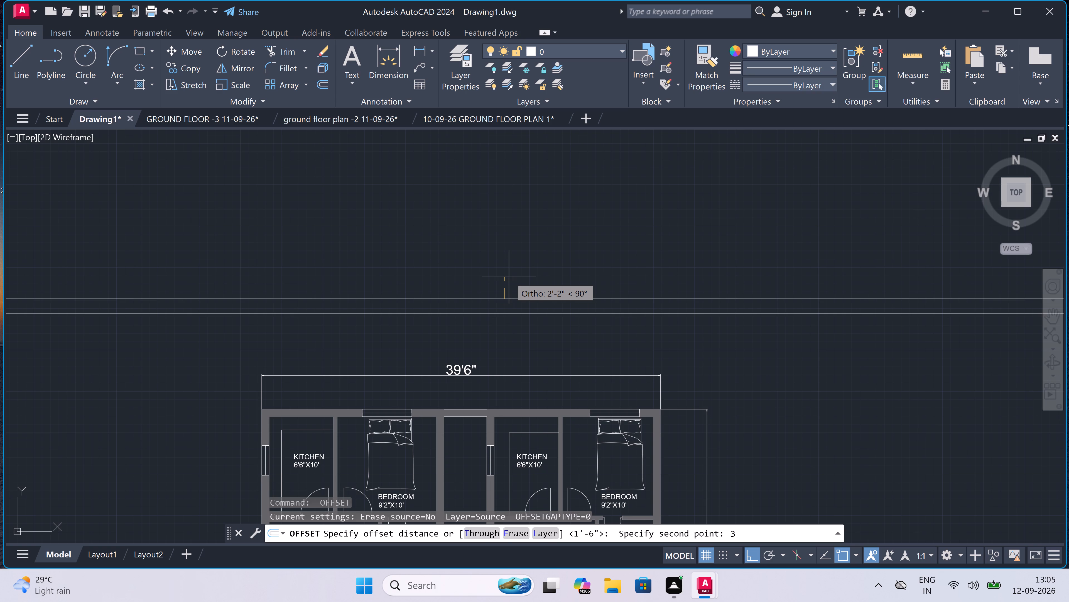
type("'")
key("space")
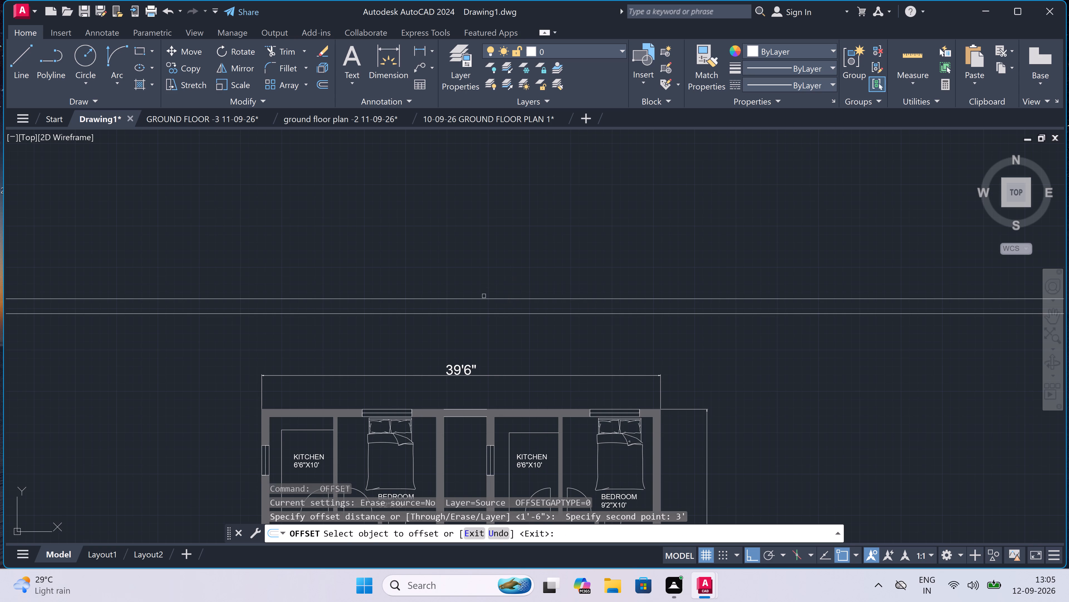
left_click(482, 298)
left_click(479, 285)
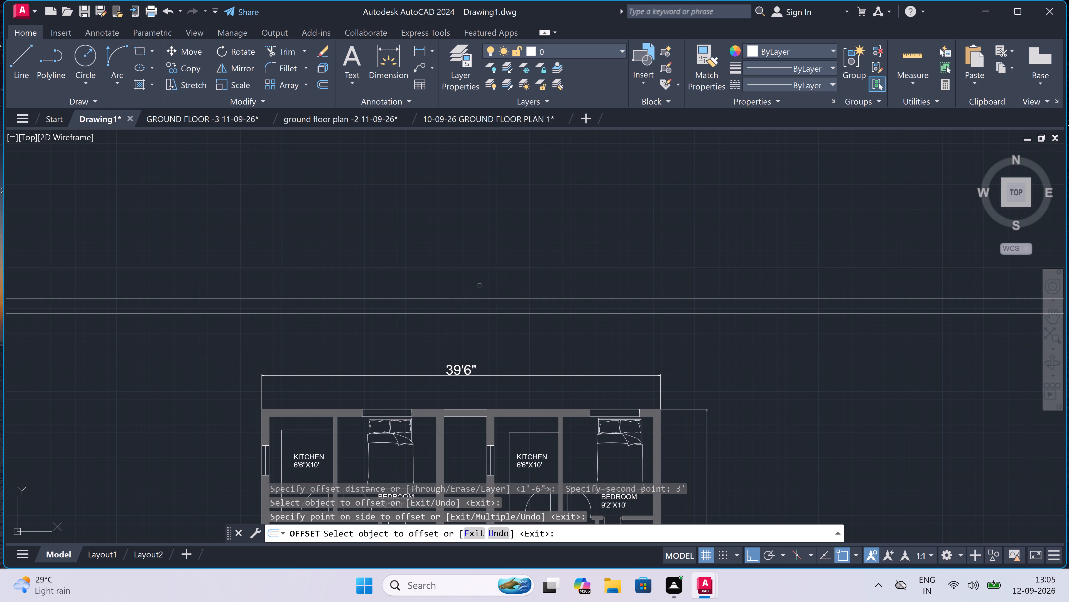
key("Escape")
Offset the topmost construction line 4' upward to add a fourth horizontal line.
key("space")
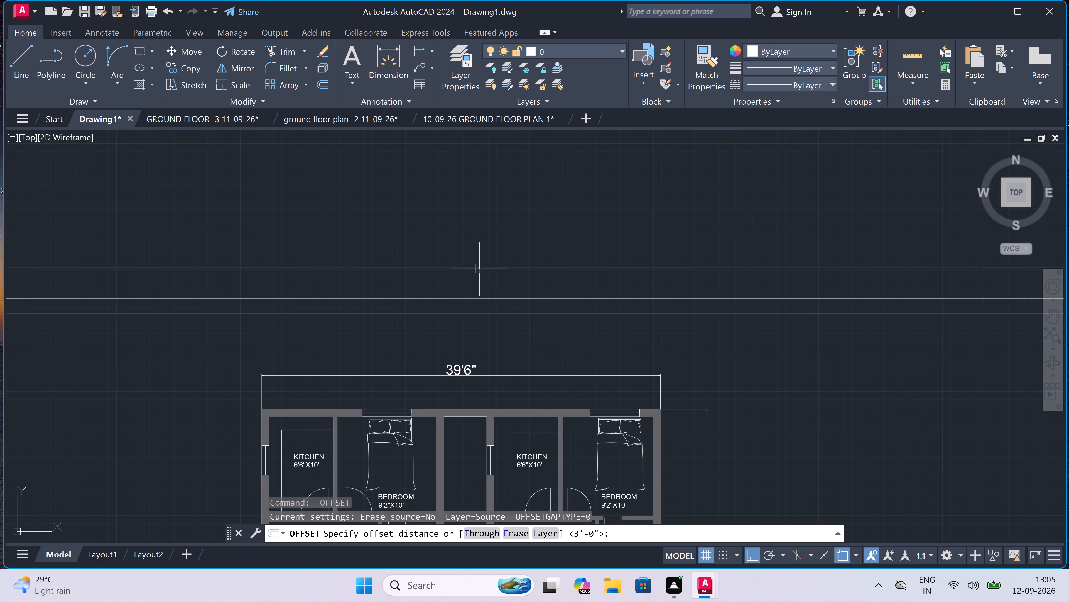
left_click(479, 267)
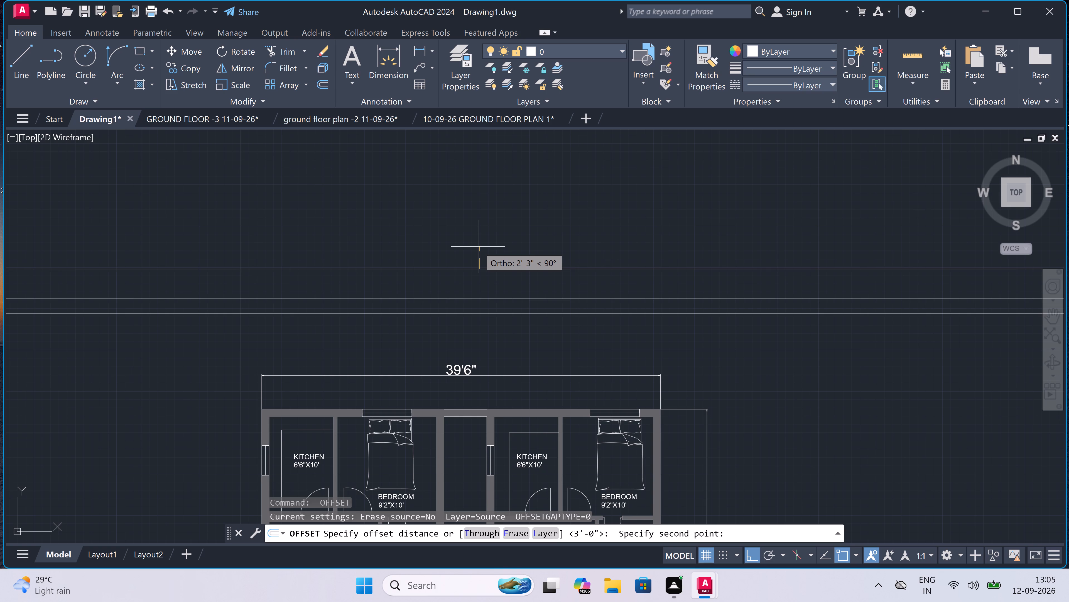
type("4'")
key("space")
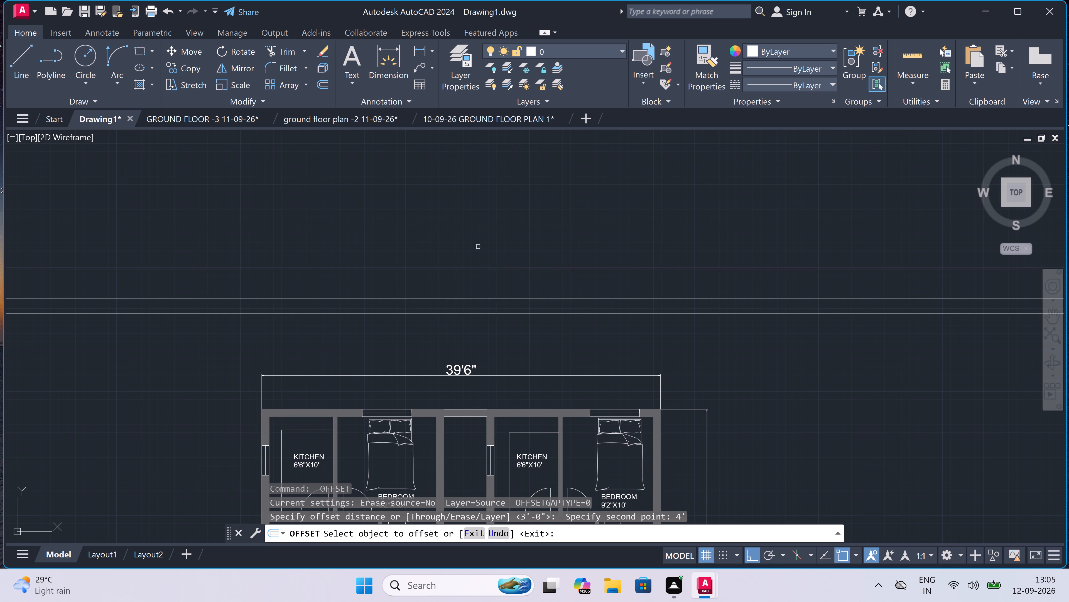
left_click(474, 268)
left_click(472, 256)
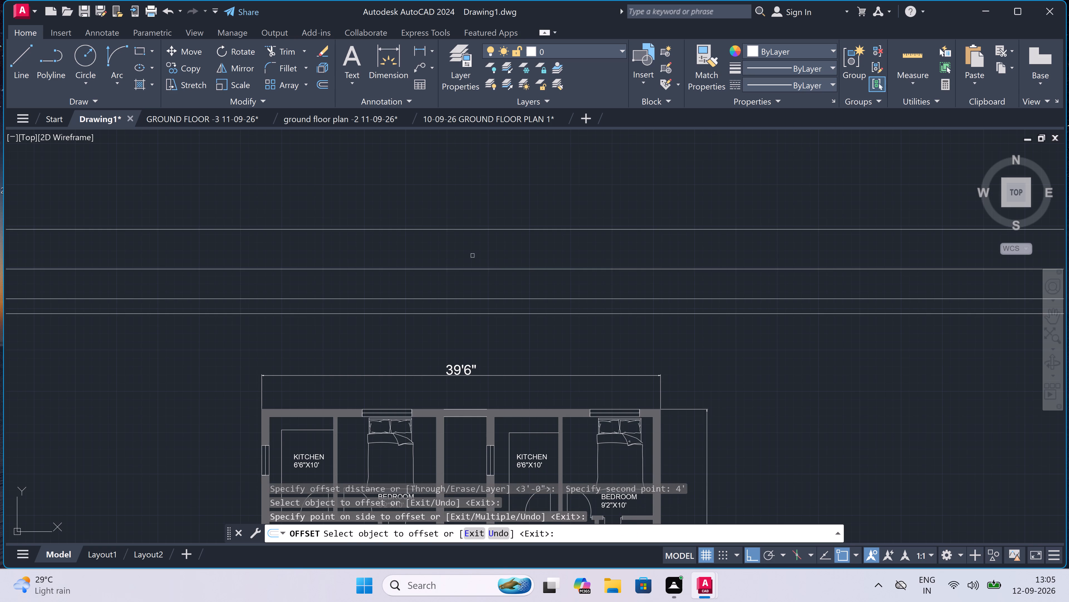
scroll(474, 220, "up", 2)
key("Escape")
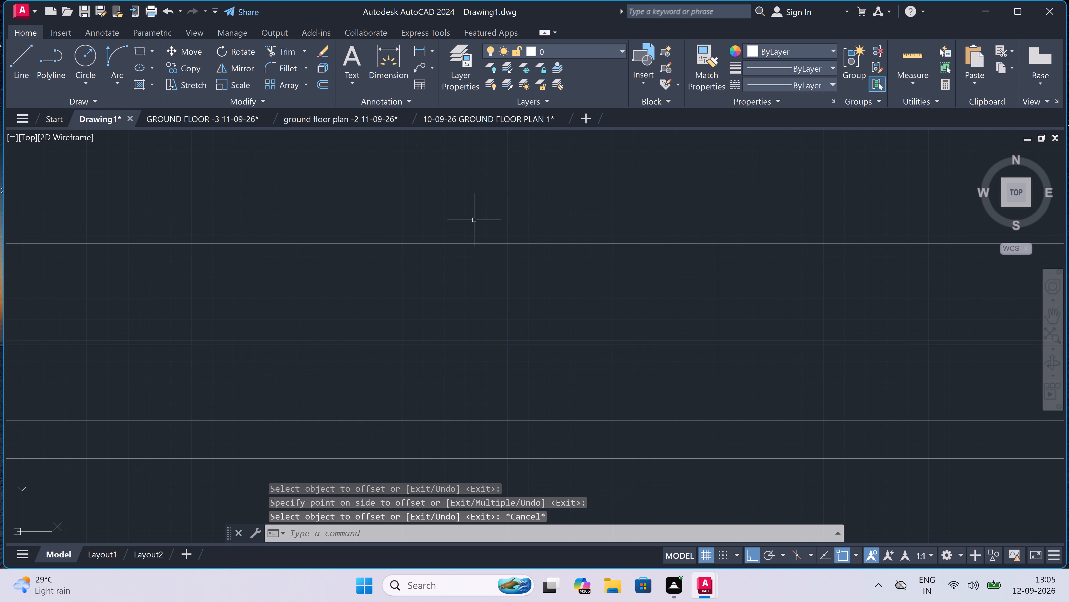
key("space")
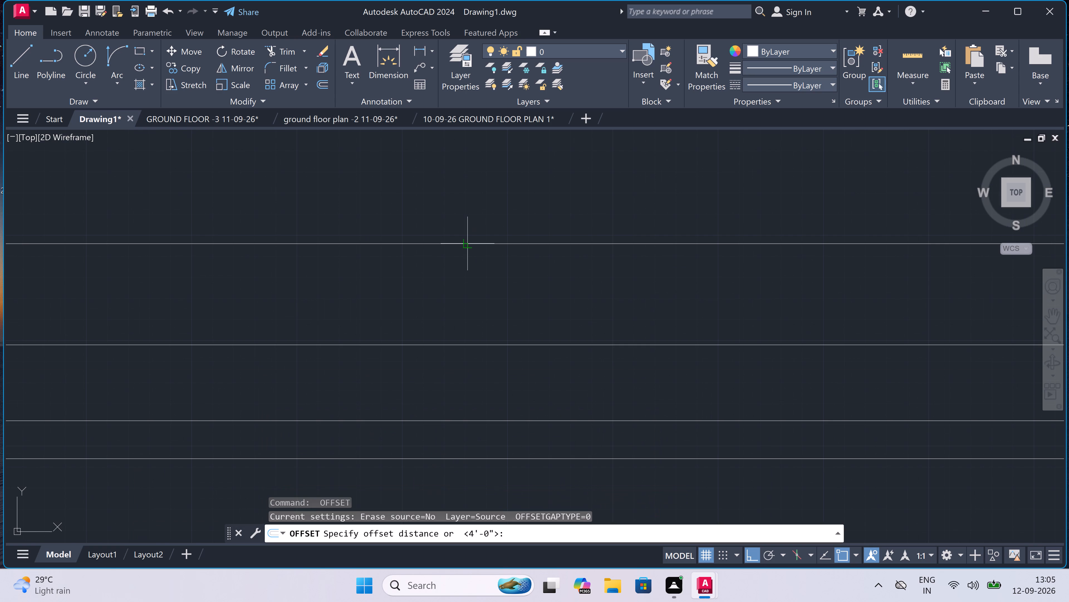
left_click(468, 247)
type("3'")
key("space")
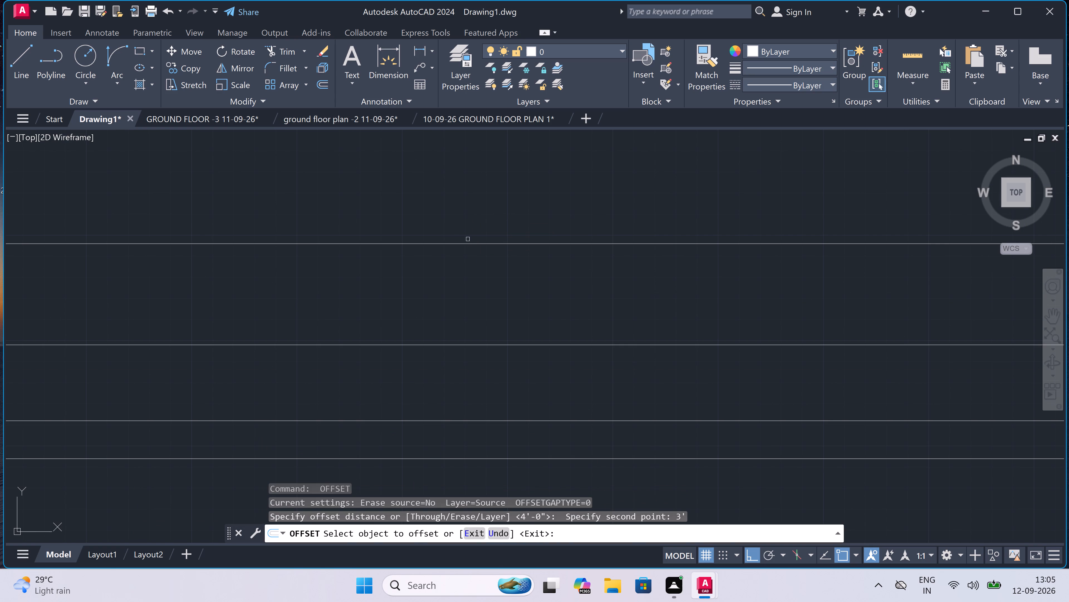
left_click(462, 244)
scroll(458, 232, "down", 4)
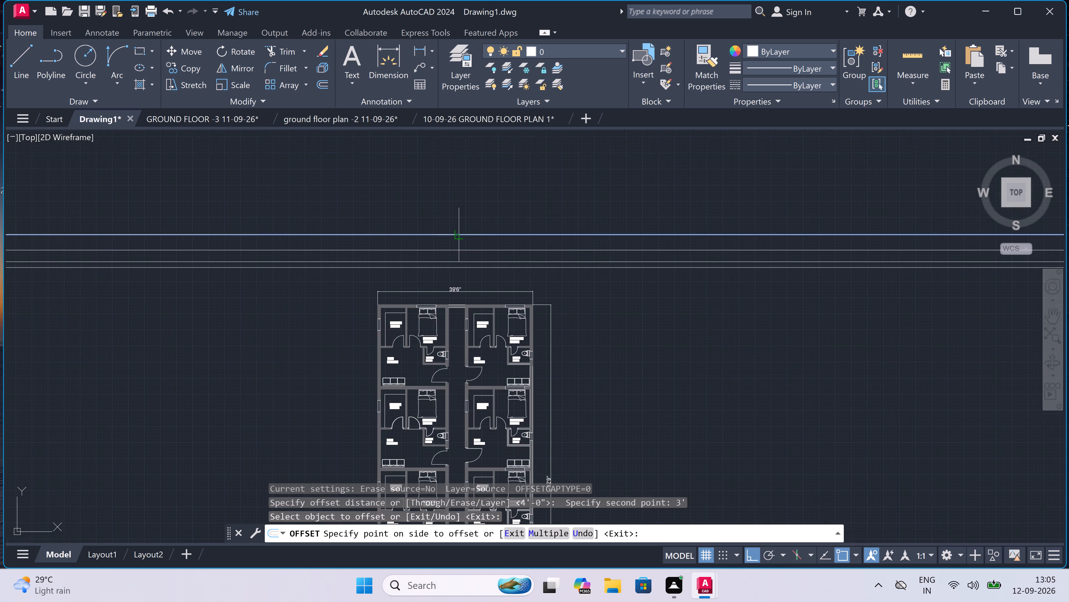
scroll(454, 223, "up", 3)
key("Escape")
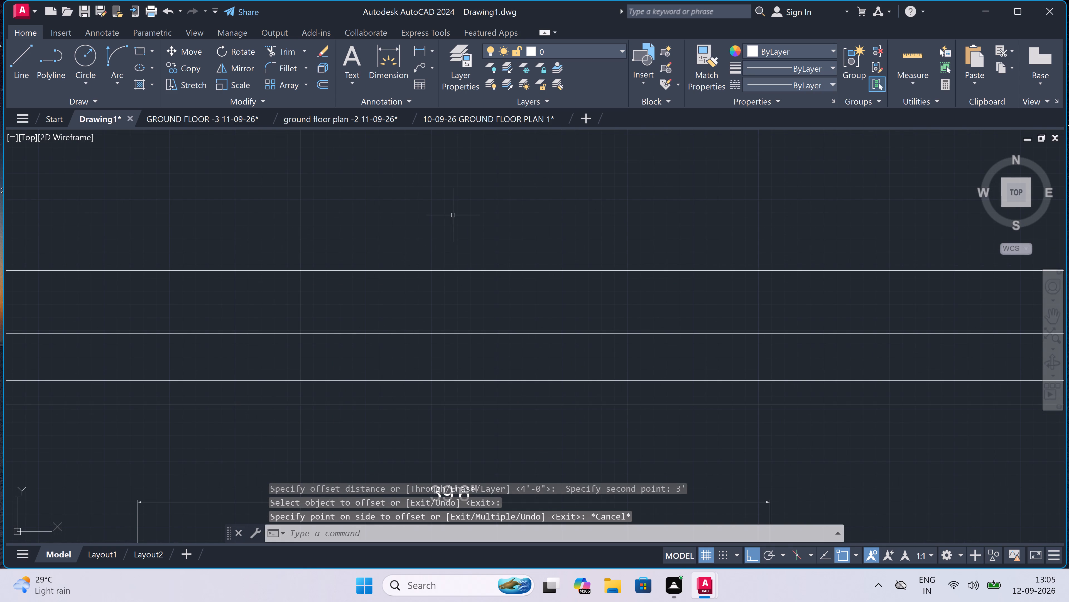
Offset the topmost of the four construction lines 3' upward.
key("space")
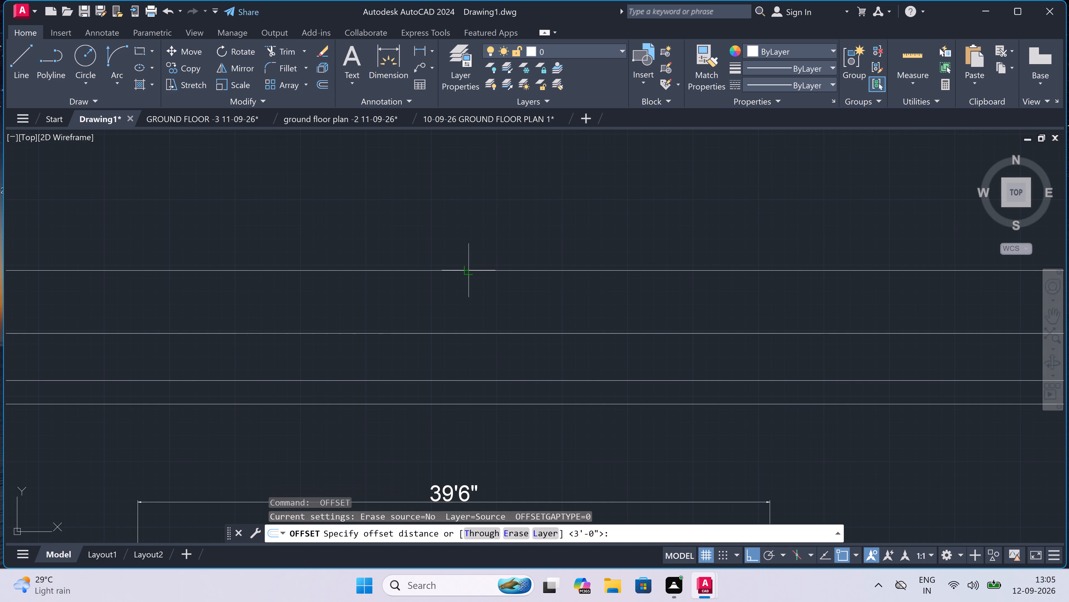
left_click(471, 268)
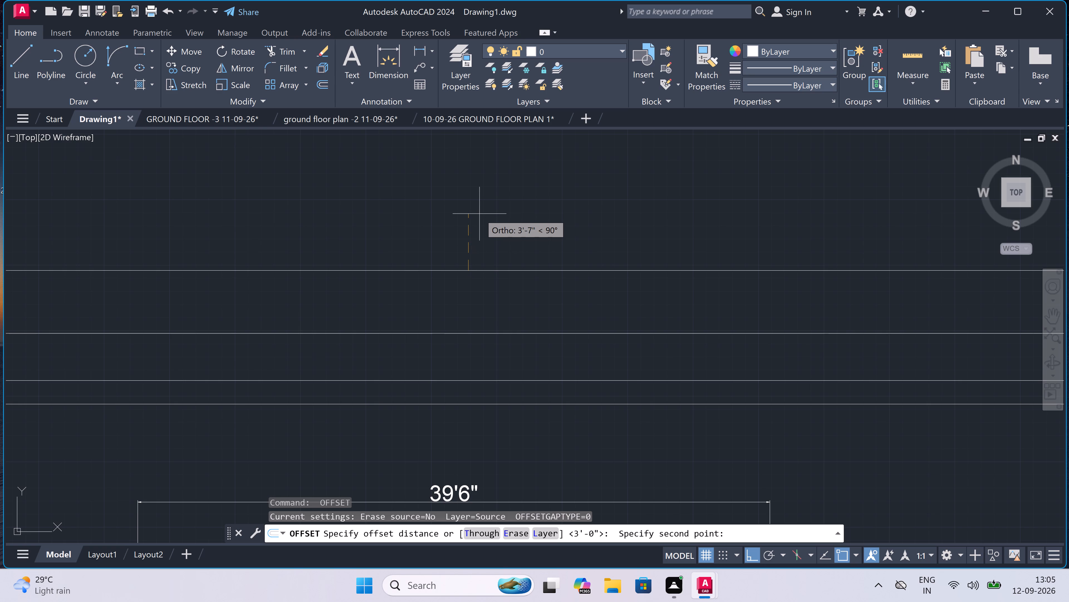
type("3'")
key("space")
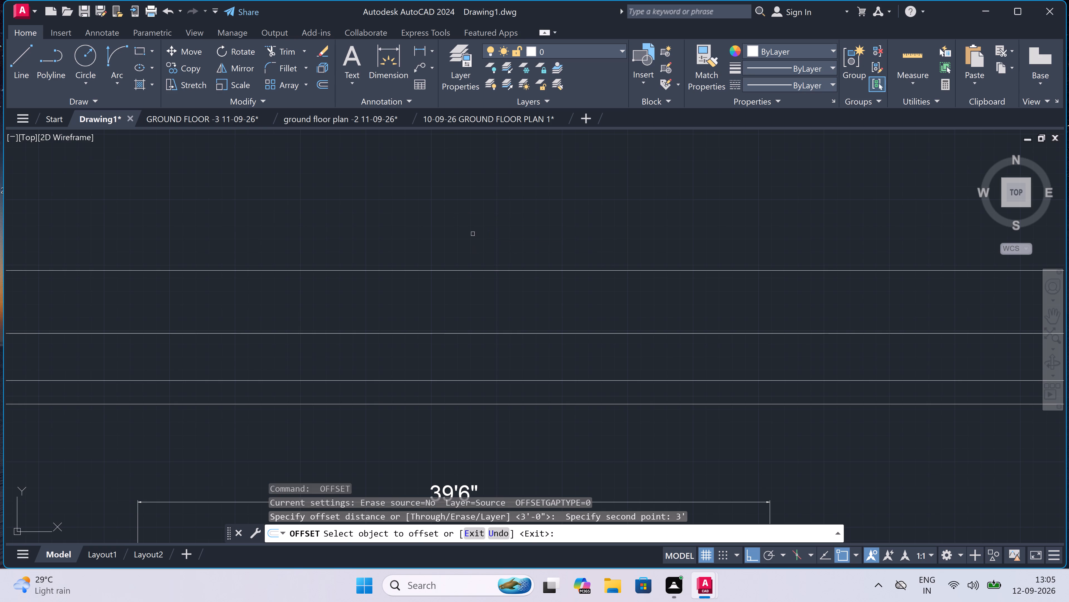
left_click(459, 269)
left_click(459, 251)
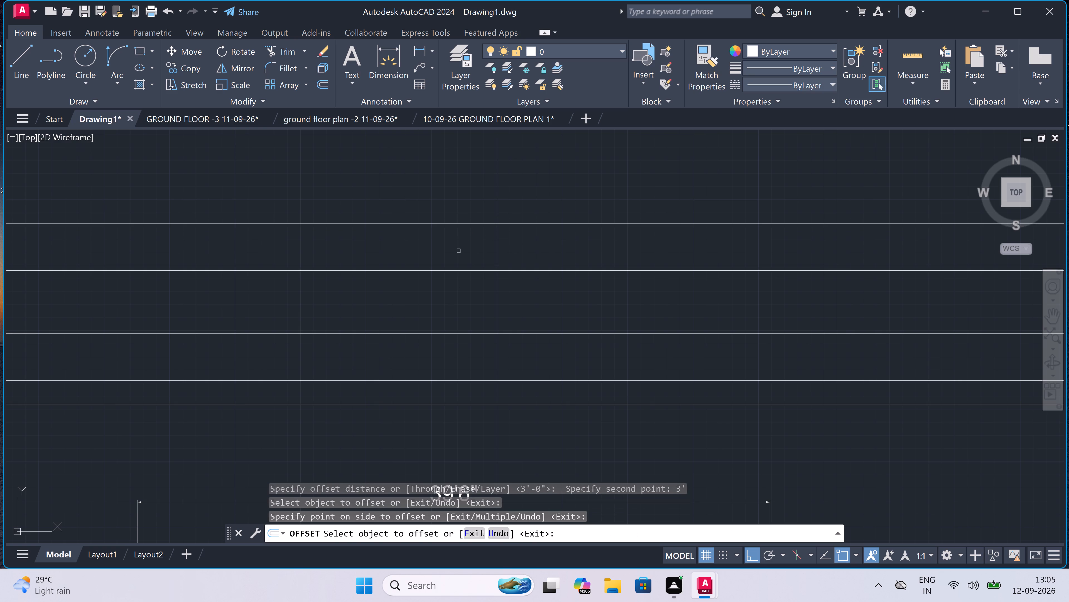
key("Escape")
Offset the topmost horizontal construction line 6" upward.
key("space")
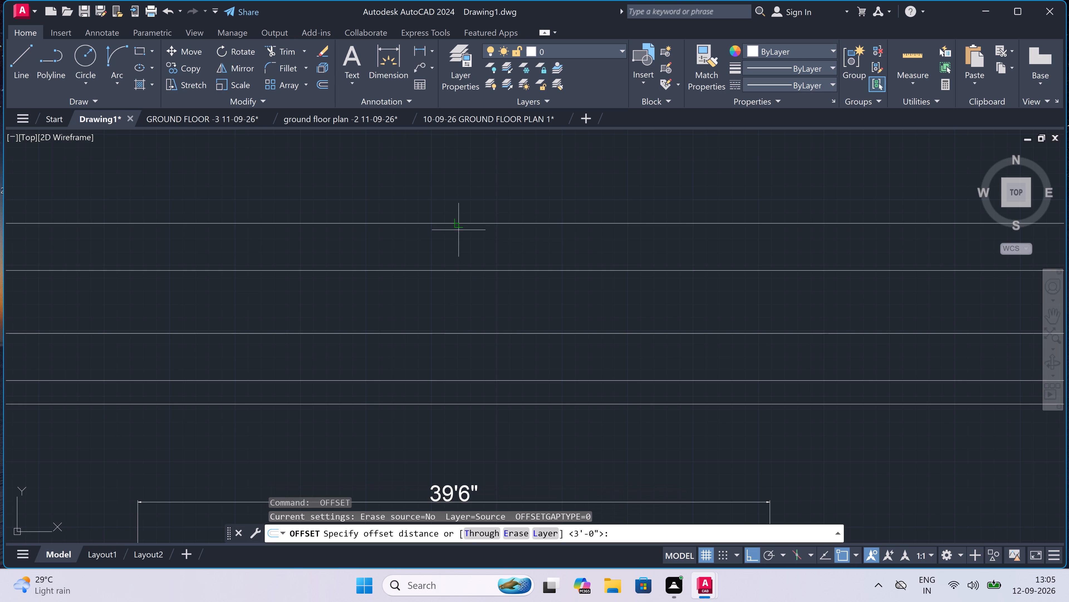
left_click(459, 223)
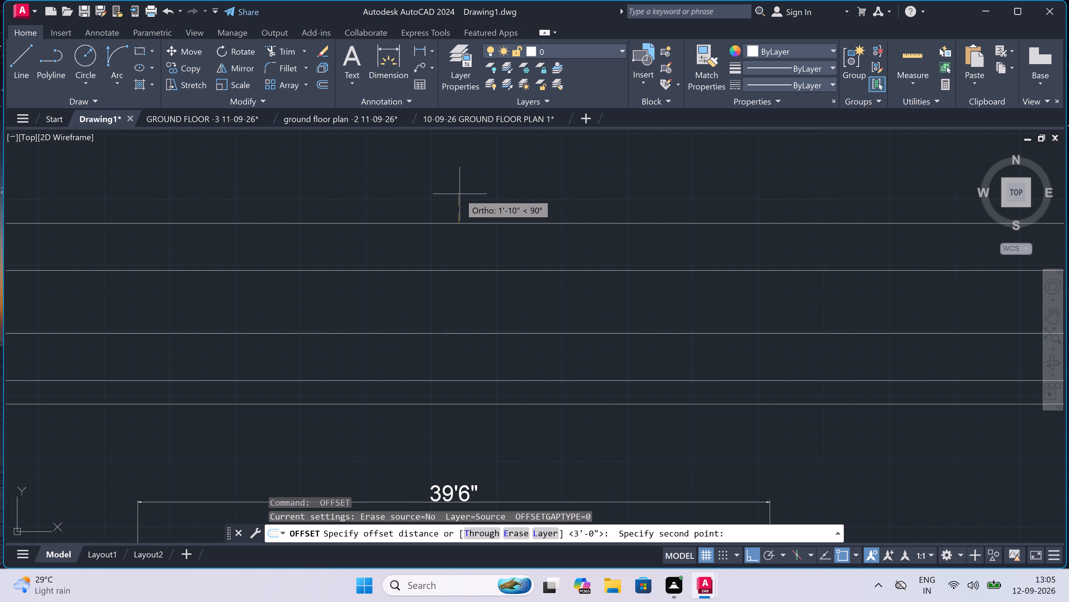
type("6\"")
key("space")
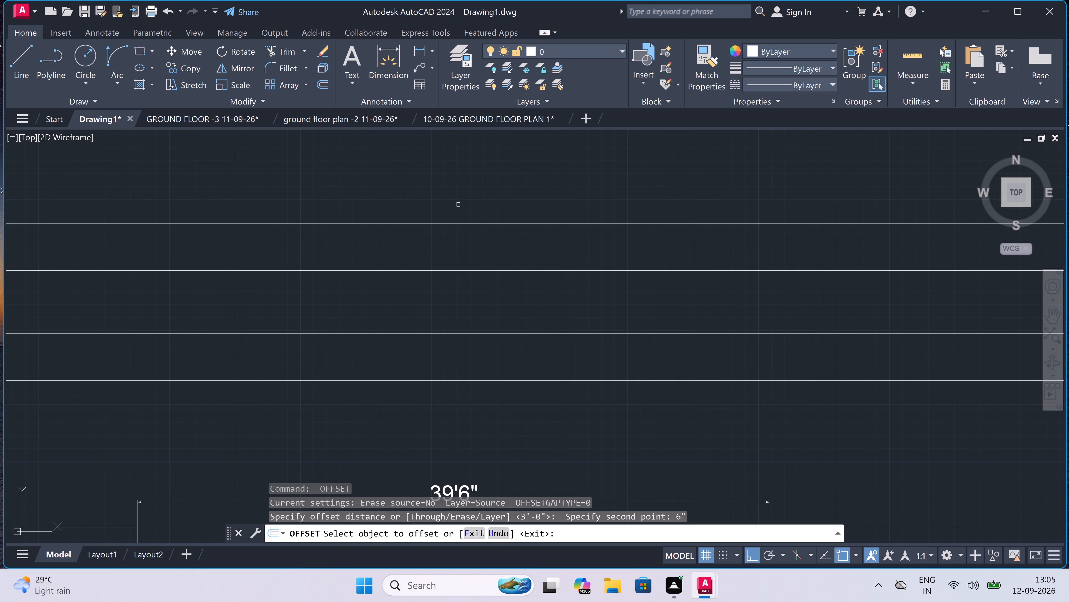
left_click(448, 224)
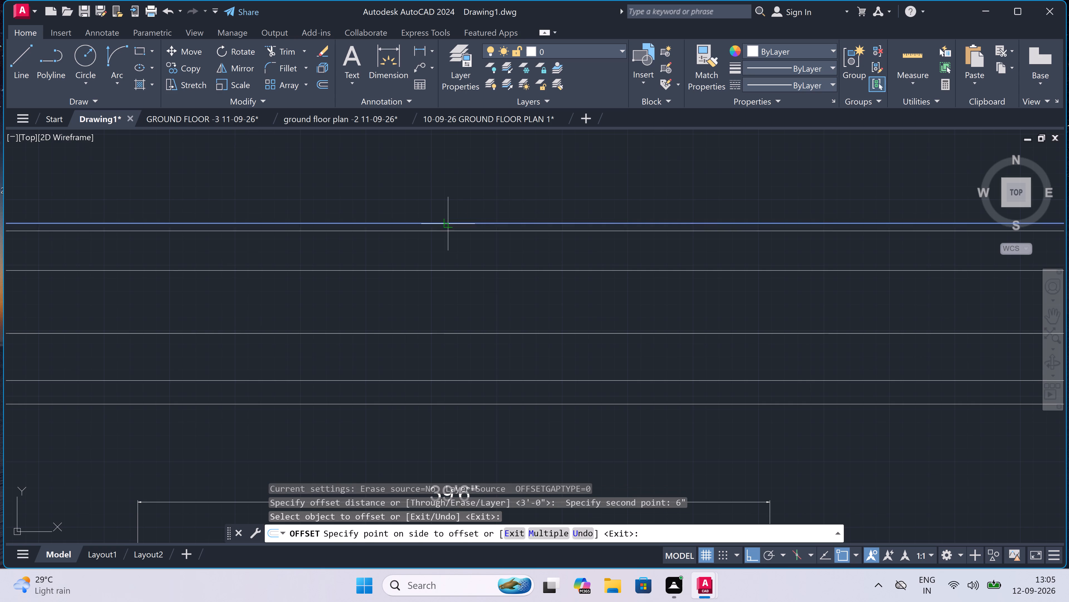
left_click(441, 200)
key("Escape")
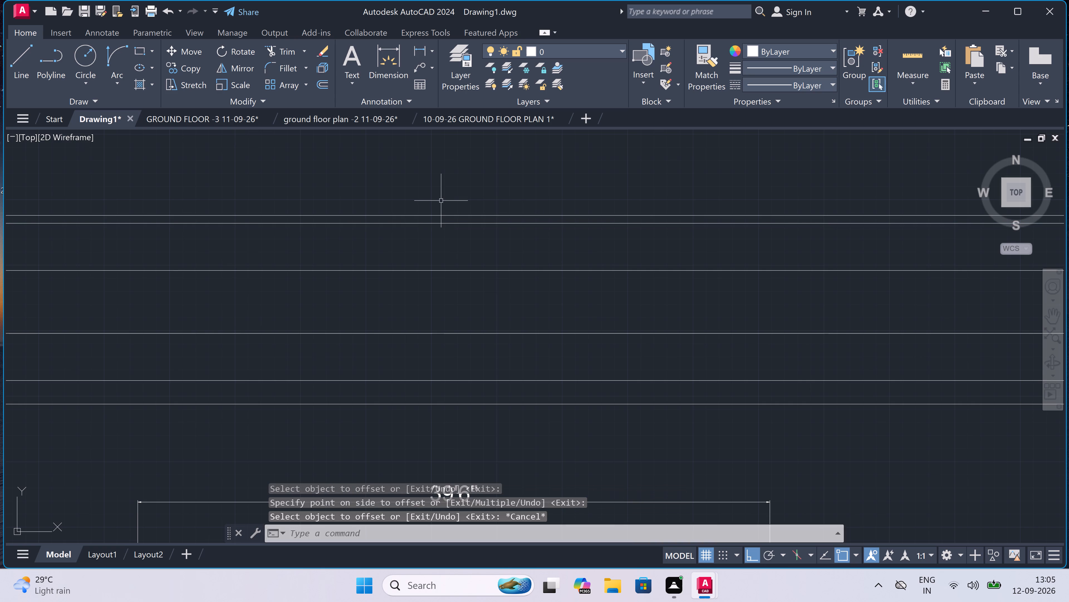
Offset the new topmost construction line 3'6" upward.
type("O")
key("space")
left_click(438, 218)
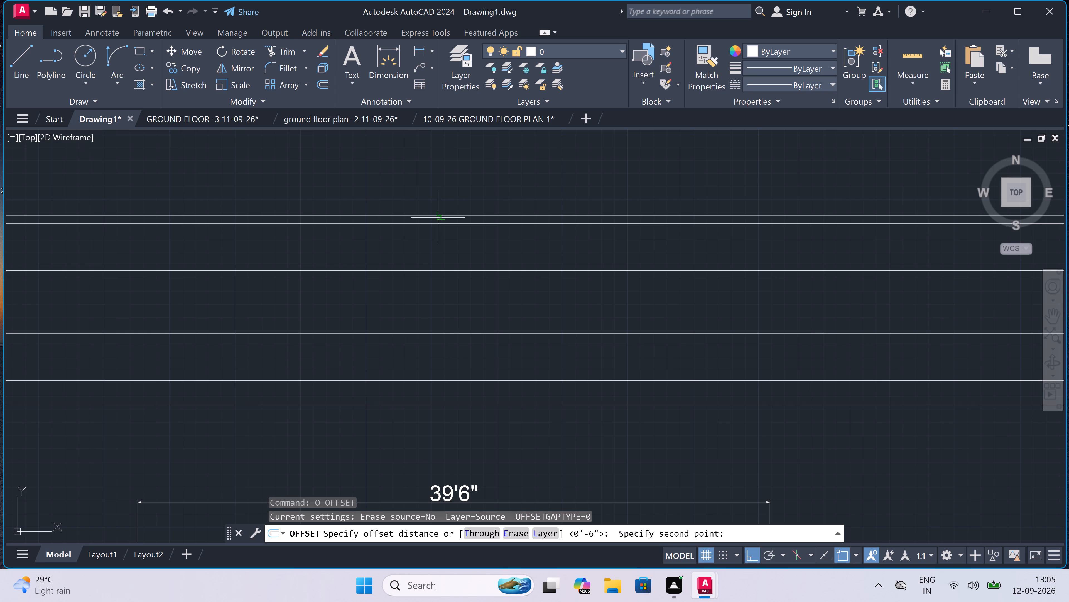
type("3'6\"")
key("space")
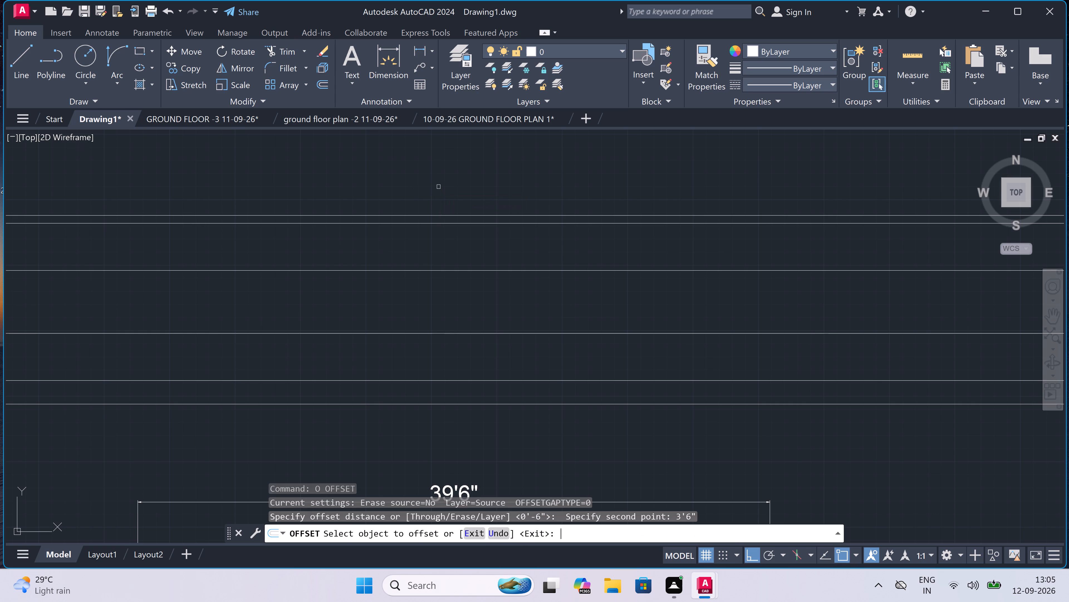
left_click(436, 214)
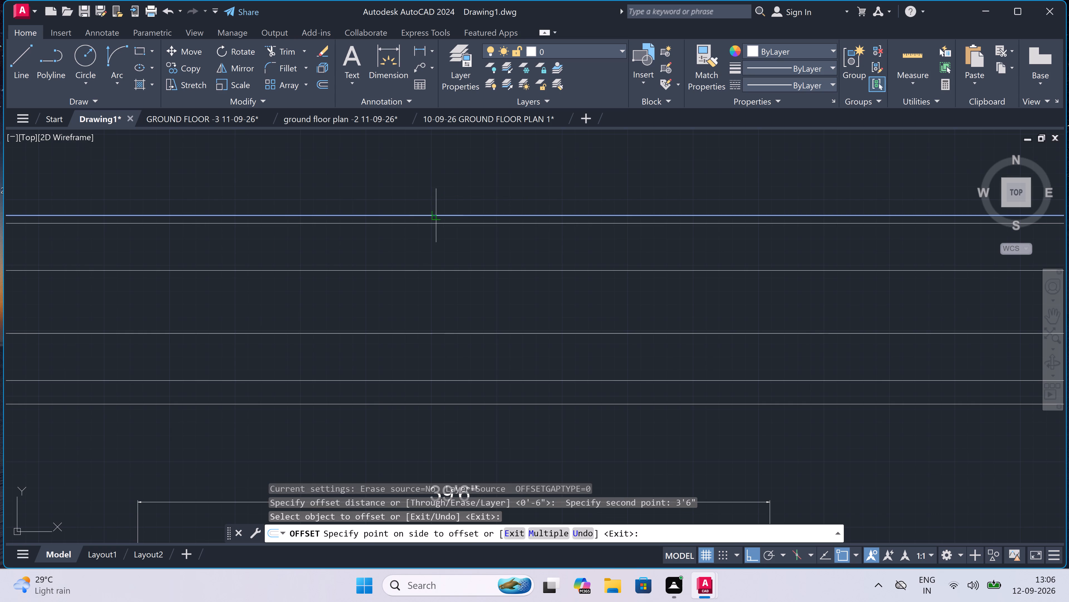
left_click(435, 201)
scroll(435, 201, "down", 3)
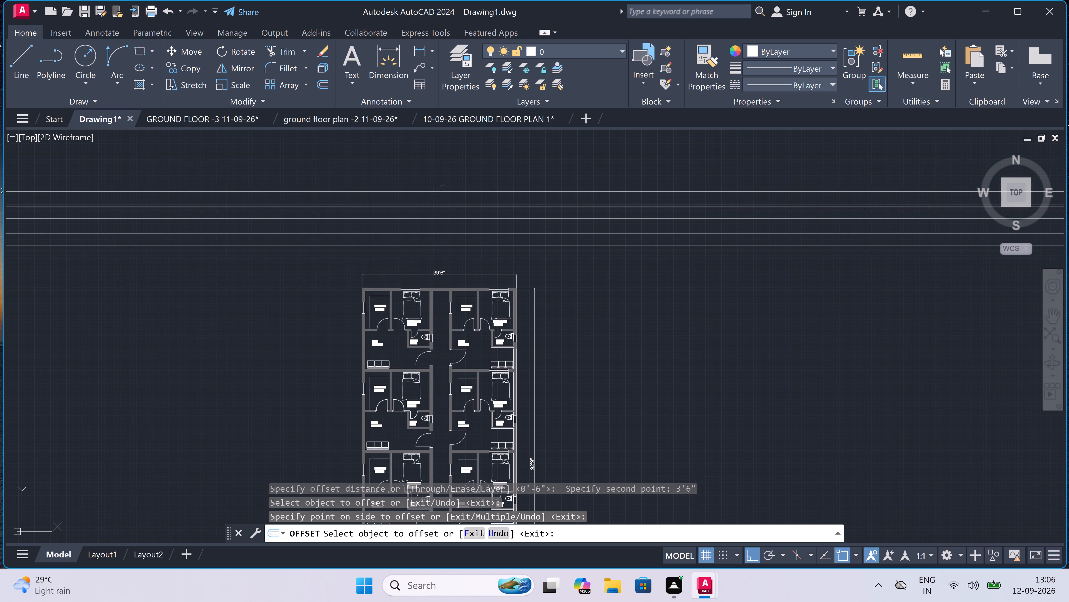
scroll(448, 178, "up", 2)
key("Escape")
Copy the whole floor plan with its dimensions and title horizontally to the east, clear of the original.
scroll(448, 178, "down", 2)
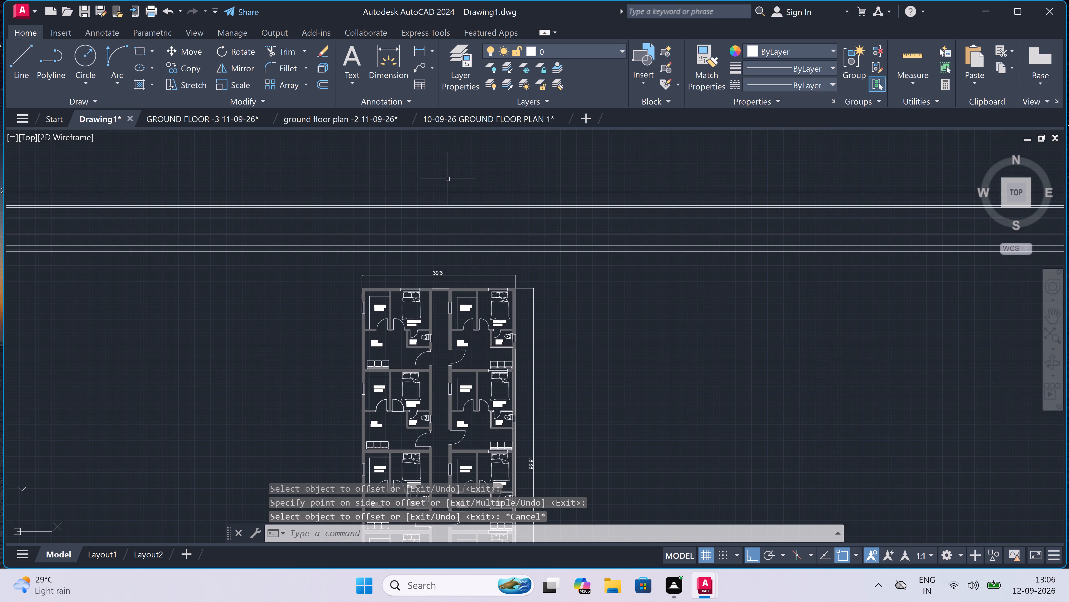
scroll(448, 179, "down", 1)
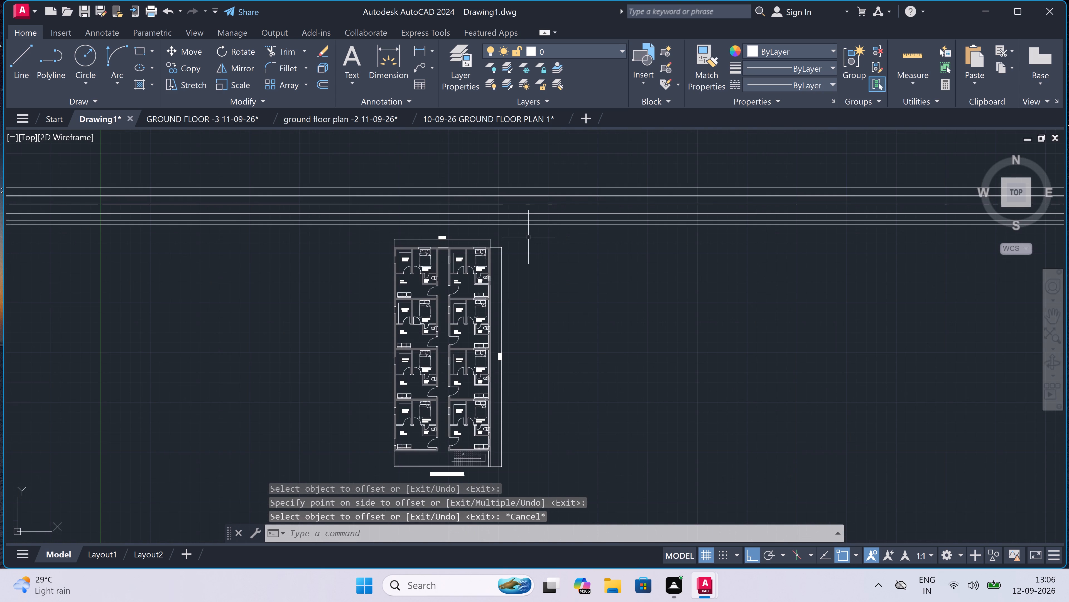
left_click_drag(530, 228, 527, 234)
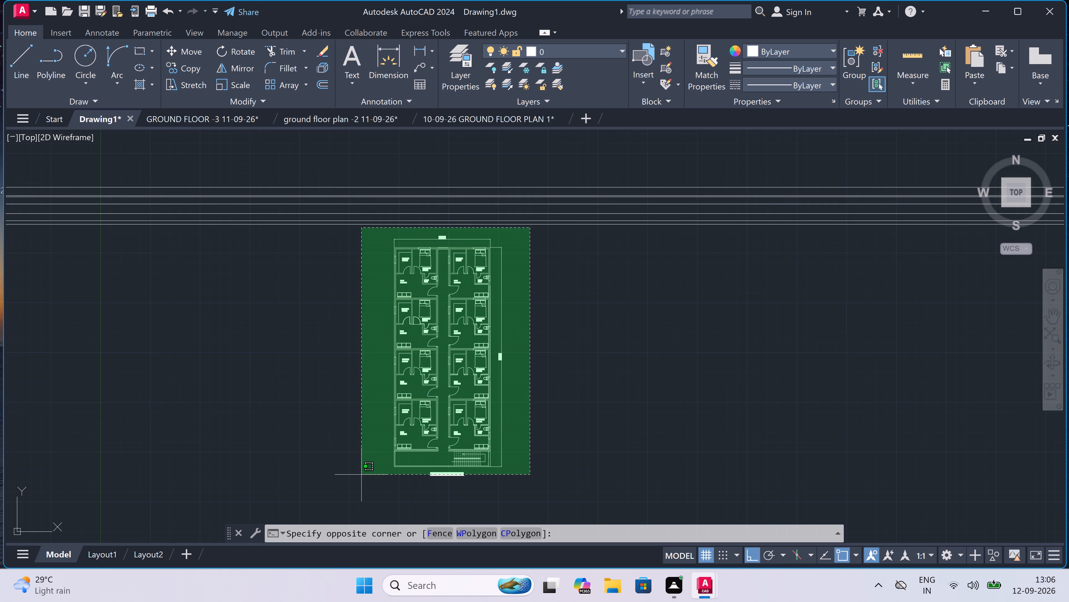
left_click(361, 486)
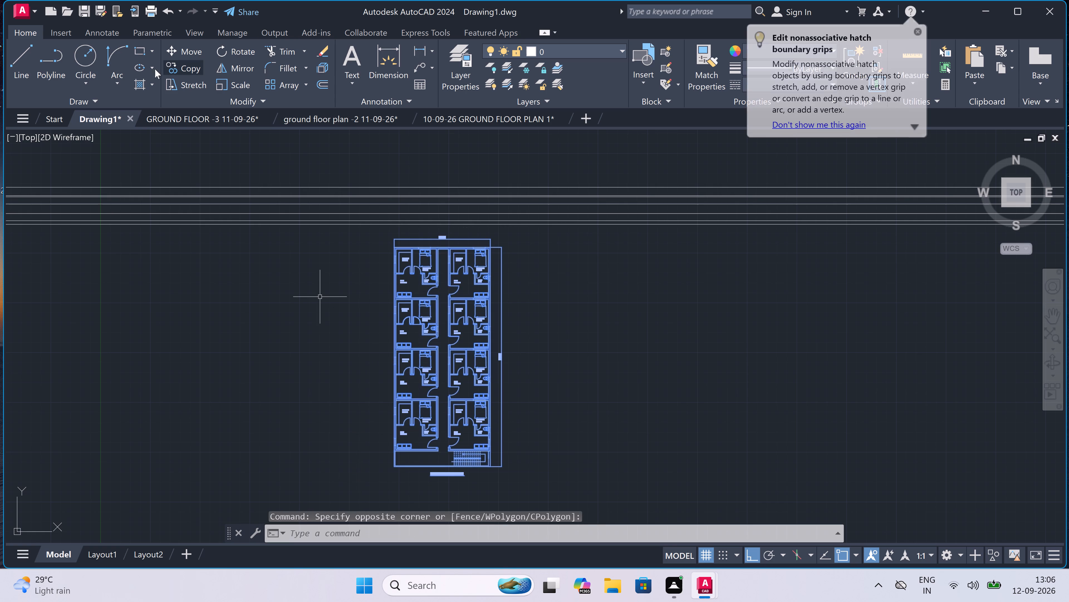
left_click(197, 64)
left_click_drag(416, 339, 420, 340)
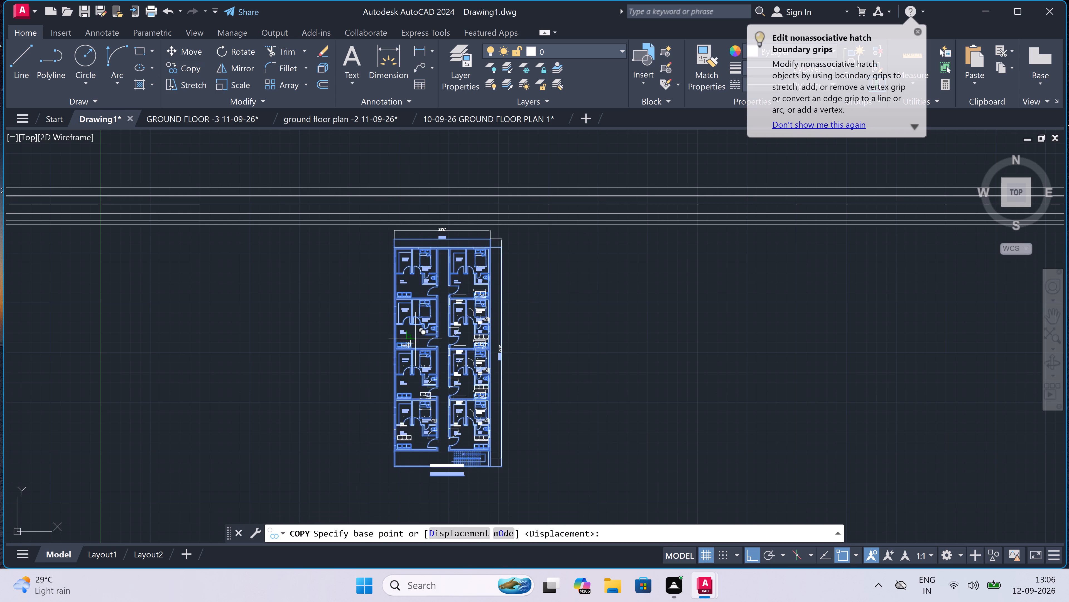
left_click(545, 344)
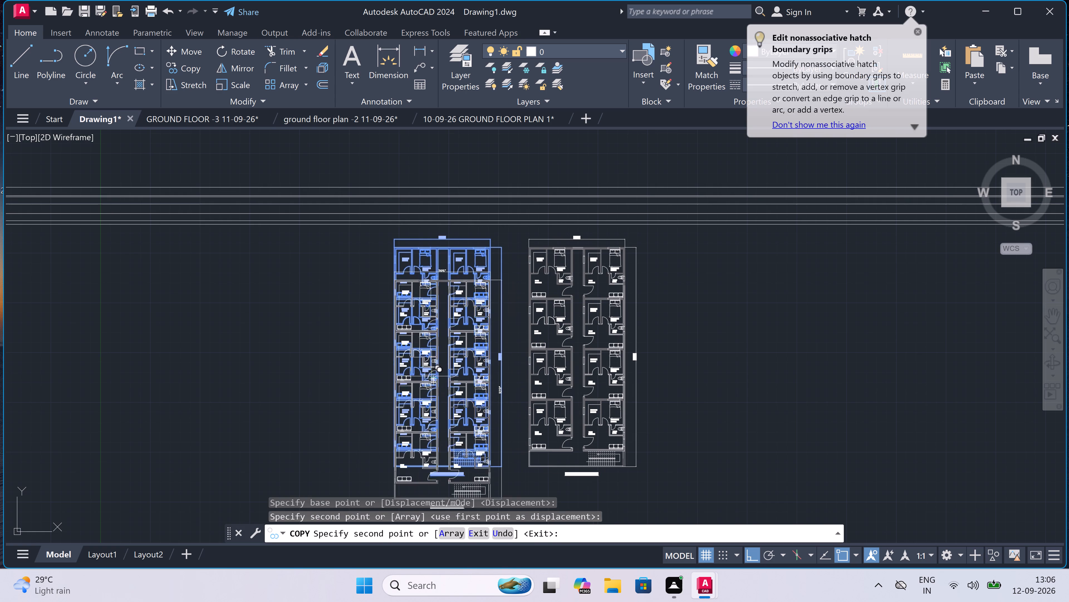
key("Escape")
Draw a horizontal section line through the halls of the copied plan, extending past both outer walls, with an upright leg about 10' long at its east end.
scroll(602, 340, "up", 3)
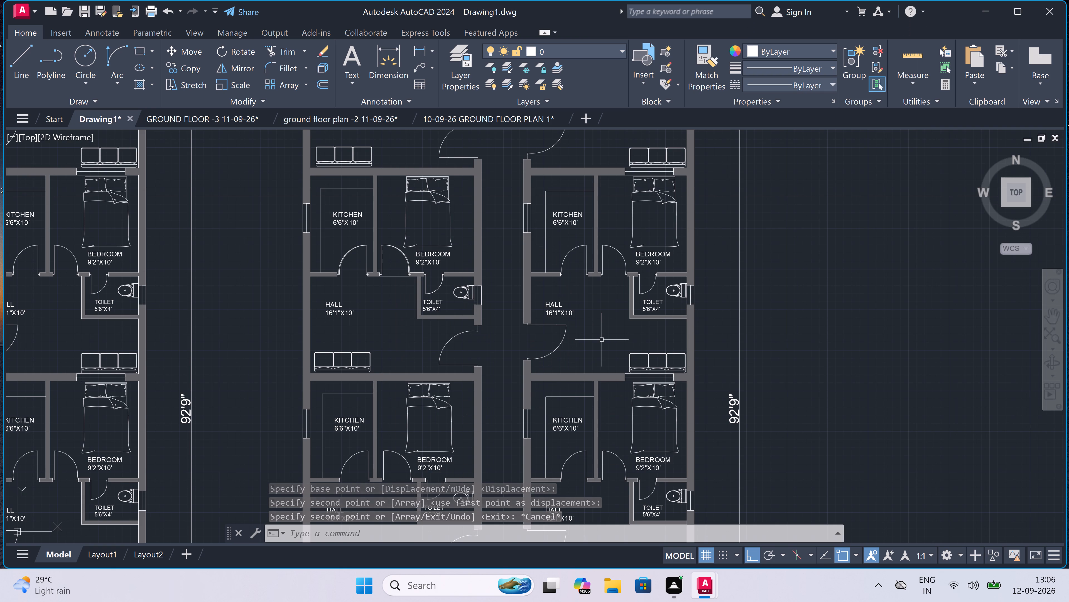
scroll(602, 340, "up", 1)
scroll(602, 340, "down", 1)
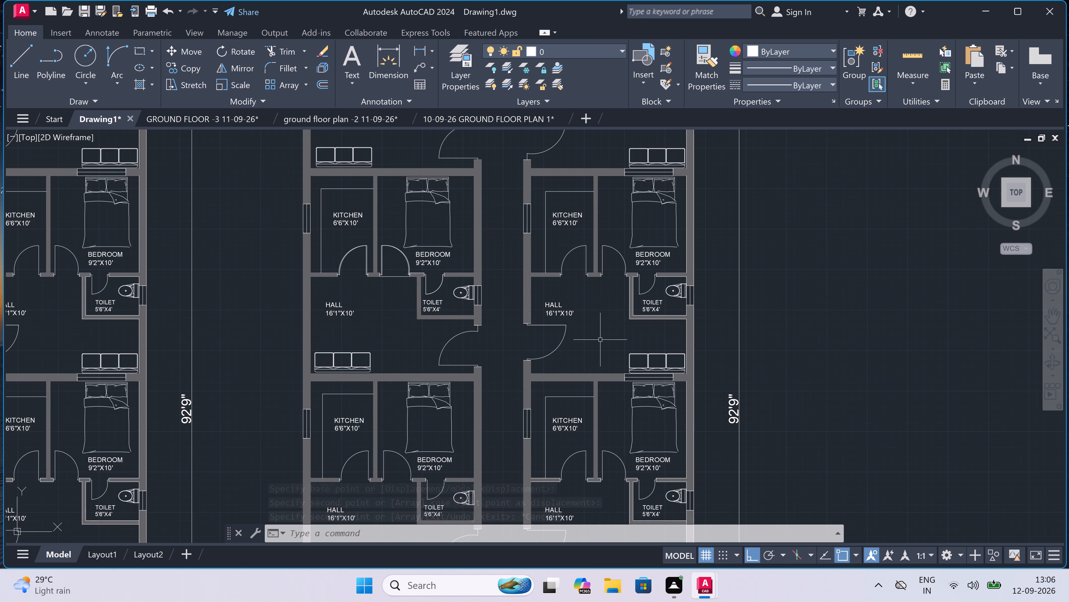
key("l")
key("space")
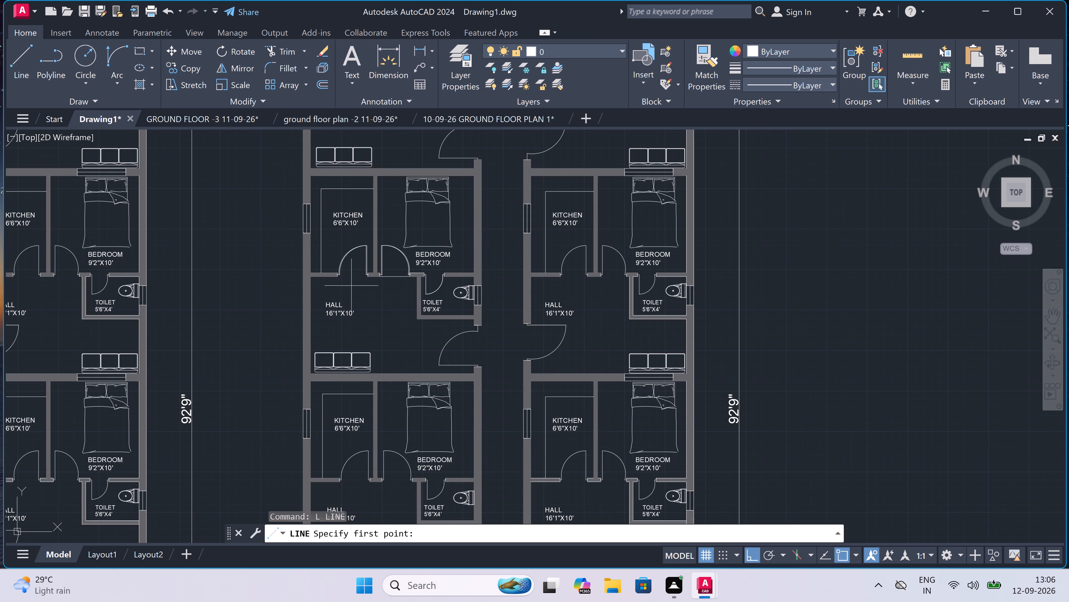
left_click(254, 336)
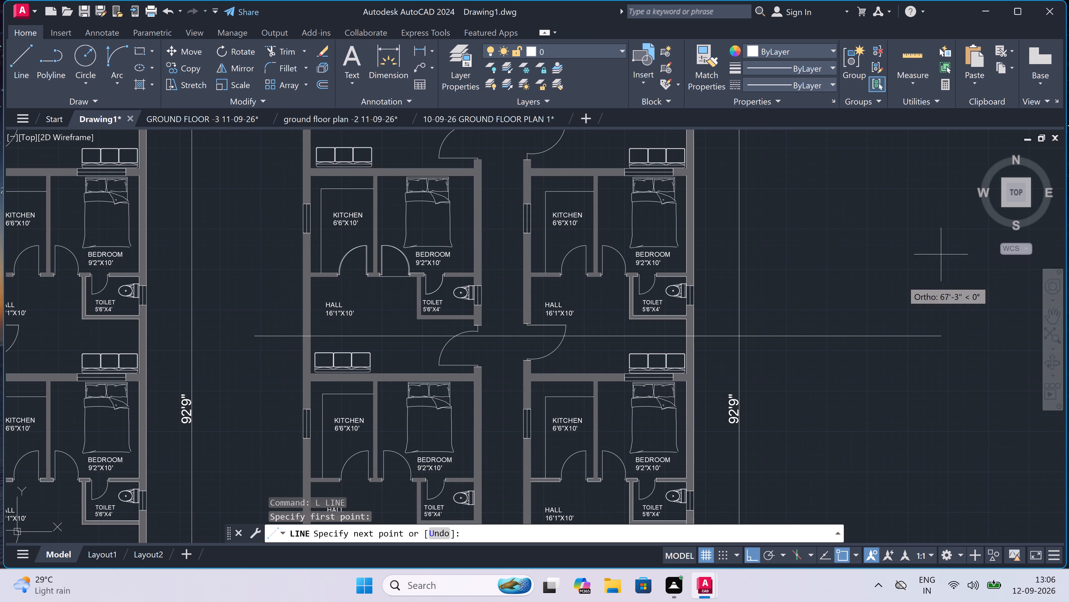
left_click(833, 325)
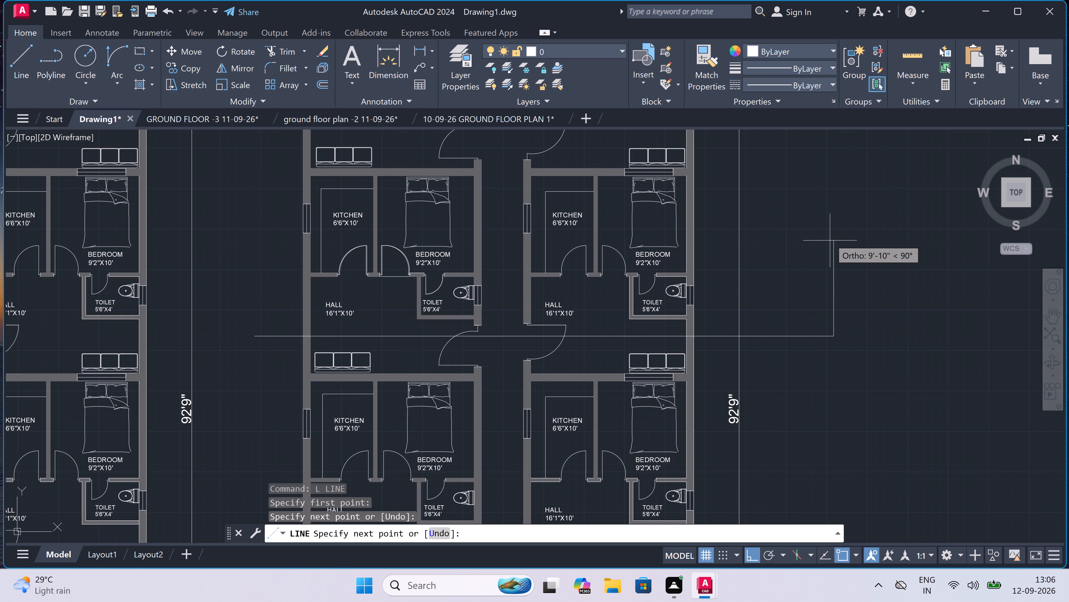
left_click(830, 236)
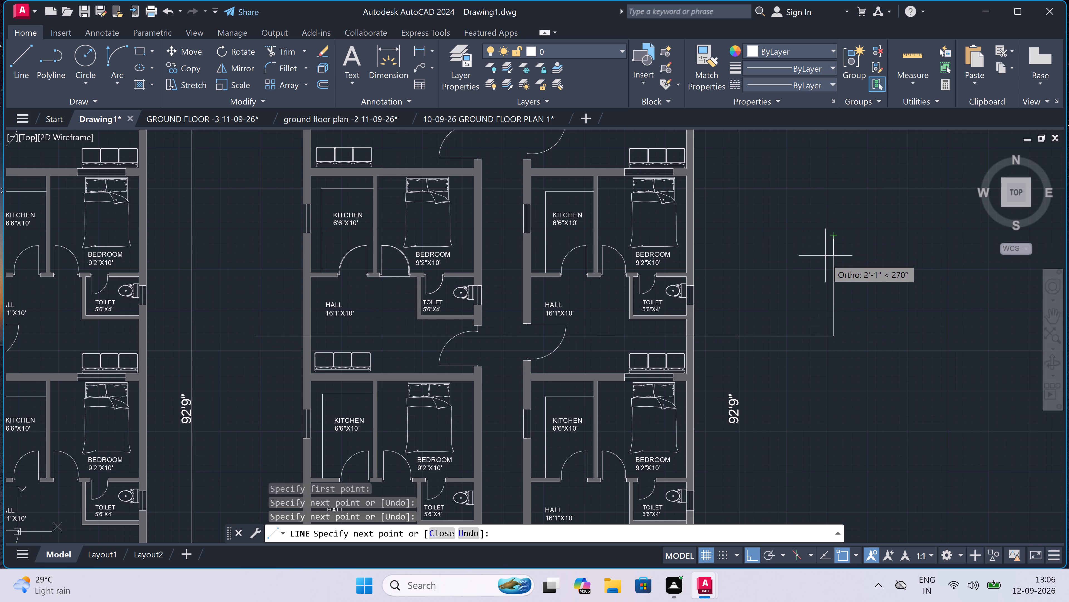
Draw a triangular arrowhead with a horizontal base at the top of the section line's upright leg, closing it at the tip.
key("F8")
scroll(822, 258, "up", 1)
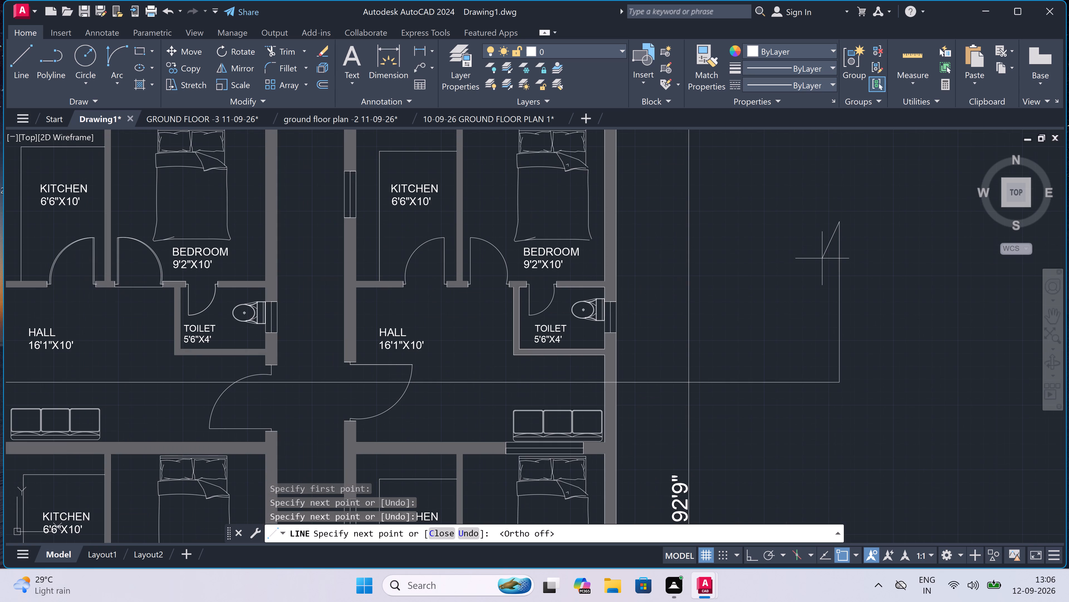
scroll(818, 284, "up", 2)
left_click(813, 282)
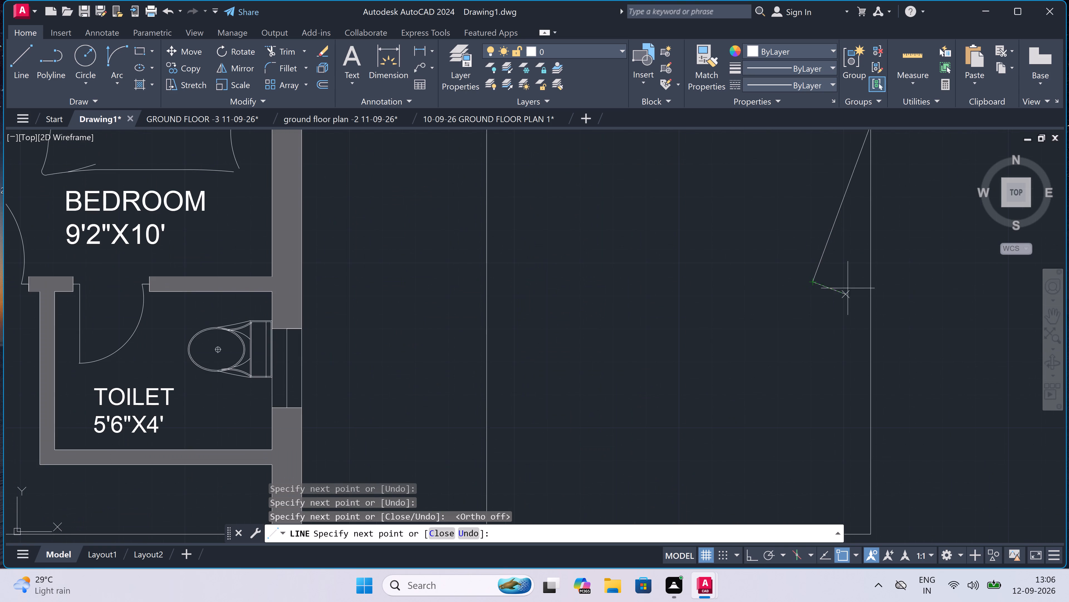
key("F8")
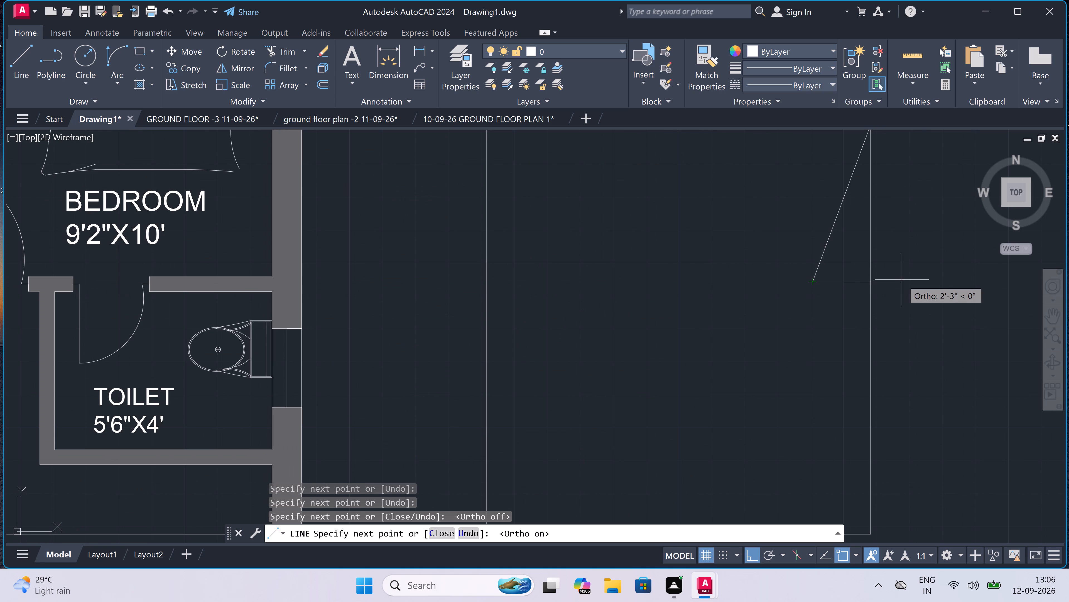
left_click(914, 282)
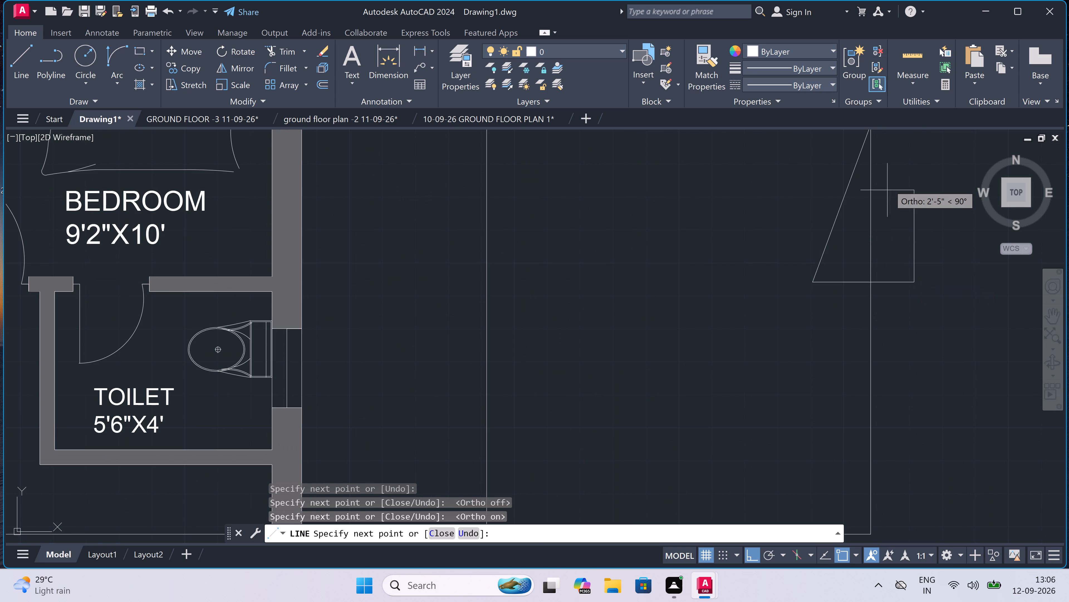
key("F8")
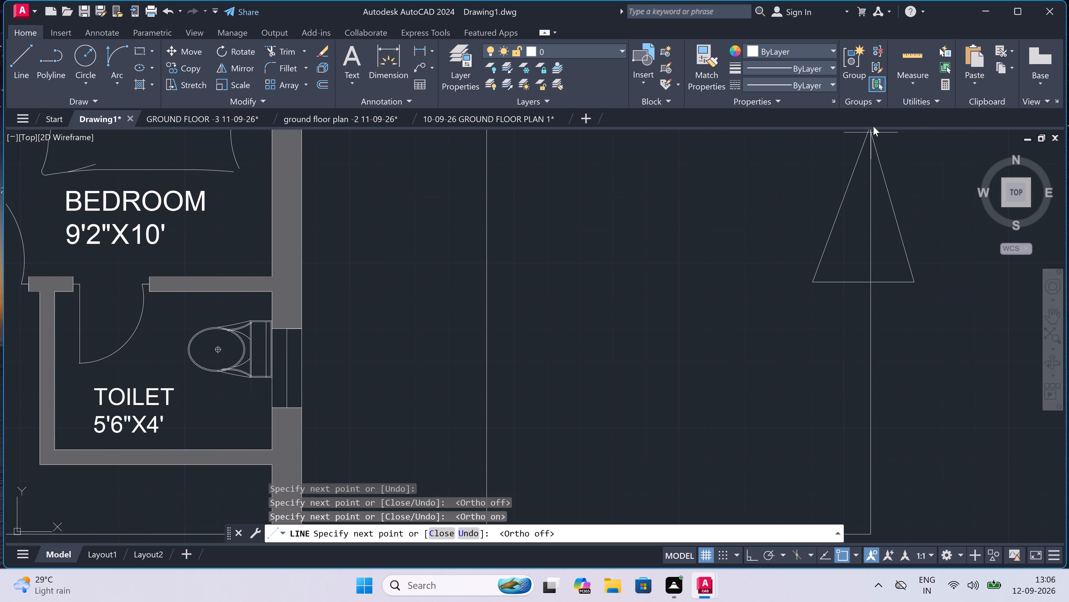
left_click(873, 126)
scroll(904, 314, "down", 2)
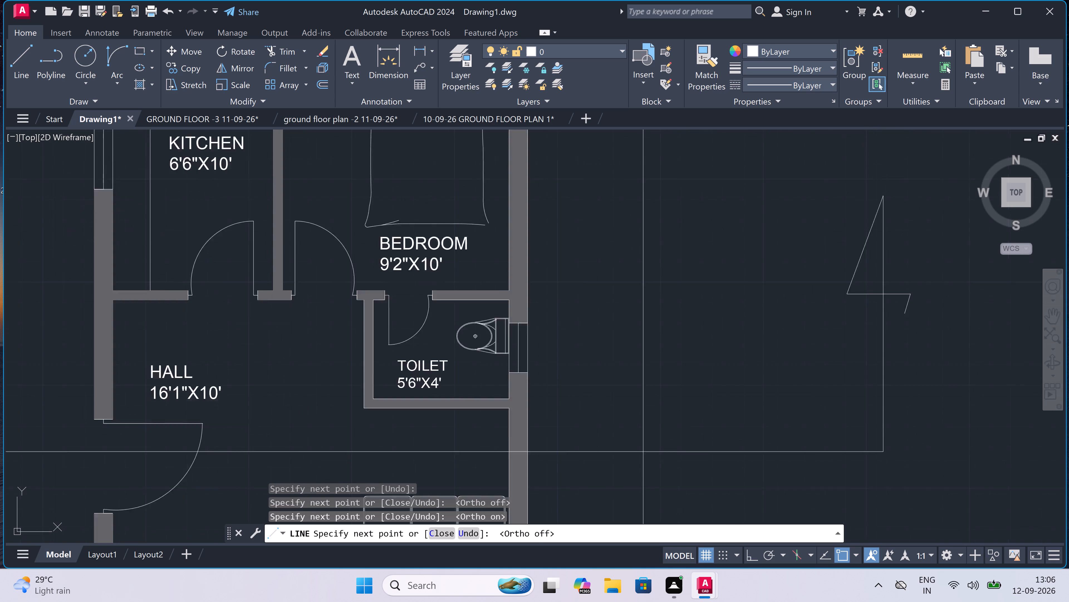
scroll(937, 297, "up", 4)
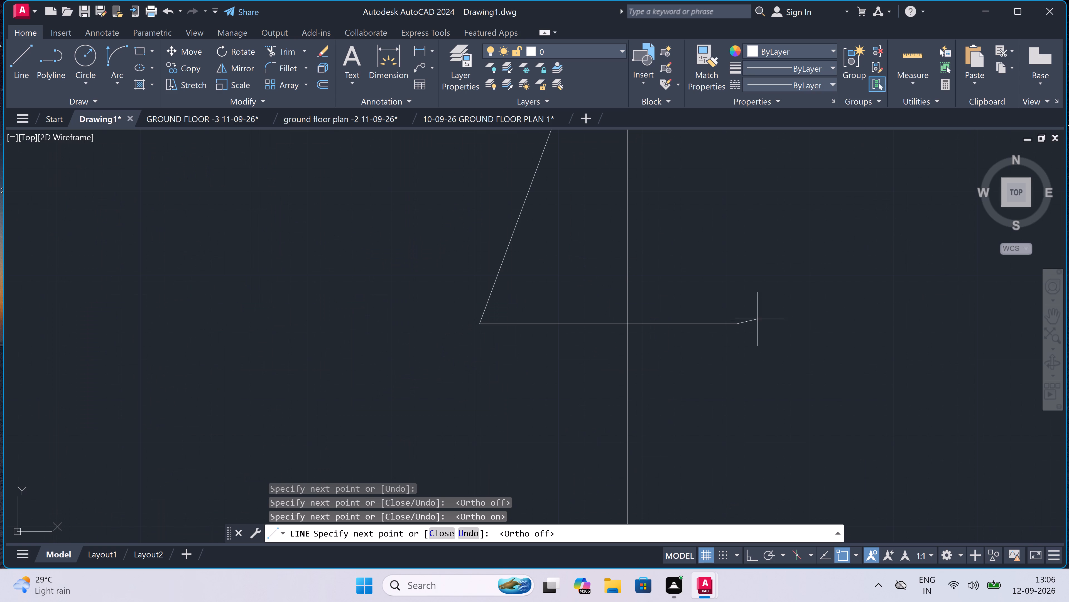
key("F8")
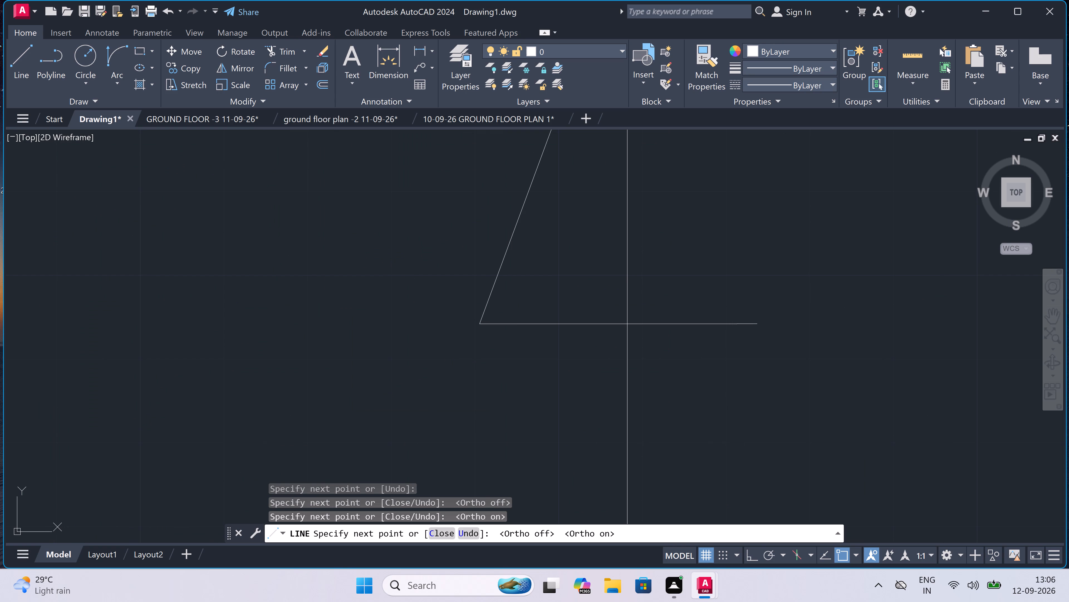
left_click(752, 324)
scroll(770, 313, "down", 5)
key("F8")
scroll(748, 258, "up", 1)
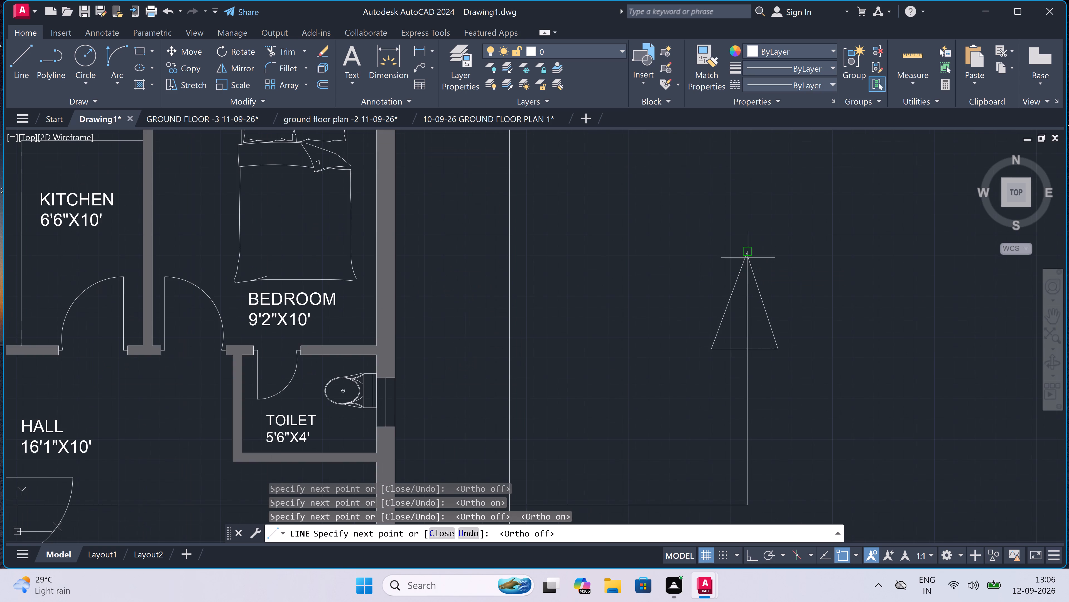
scroll(748, 256, "up", 2)
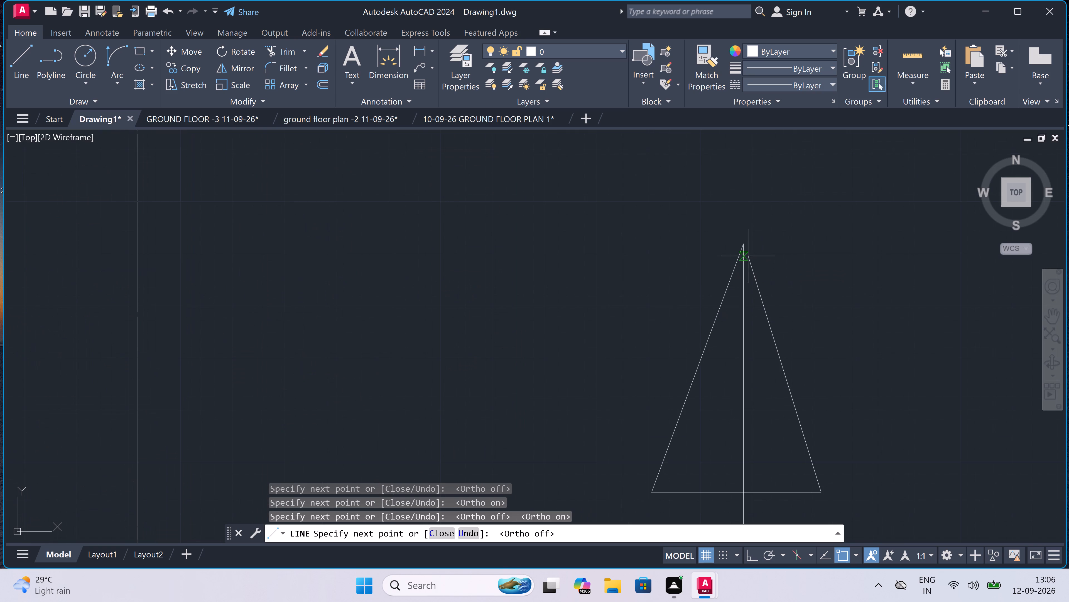
left_click(744, 239)
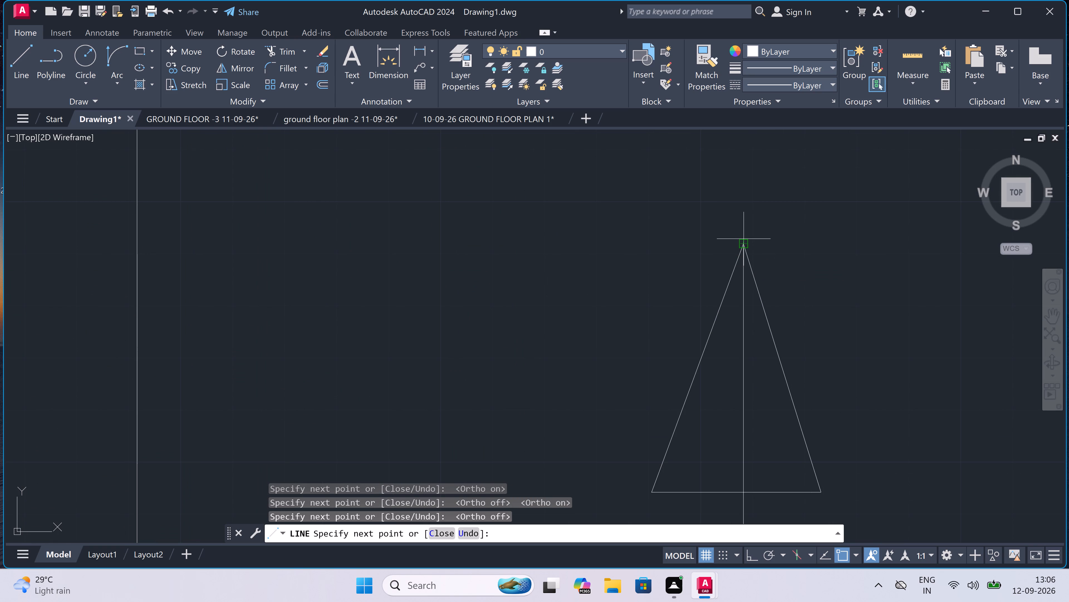
key("Escape")
Trim away the part of the upright leg that lies inside the arrowhead triangle.
type("TR")
key("space")
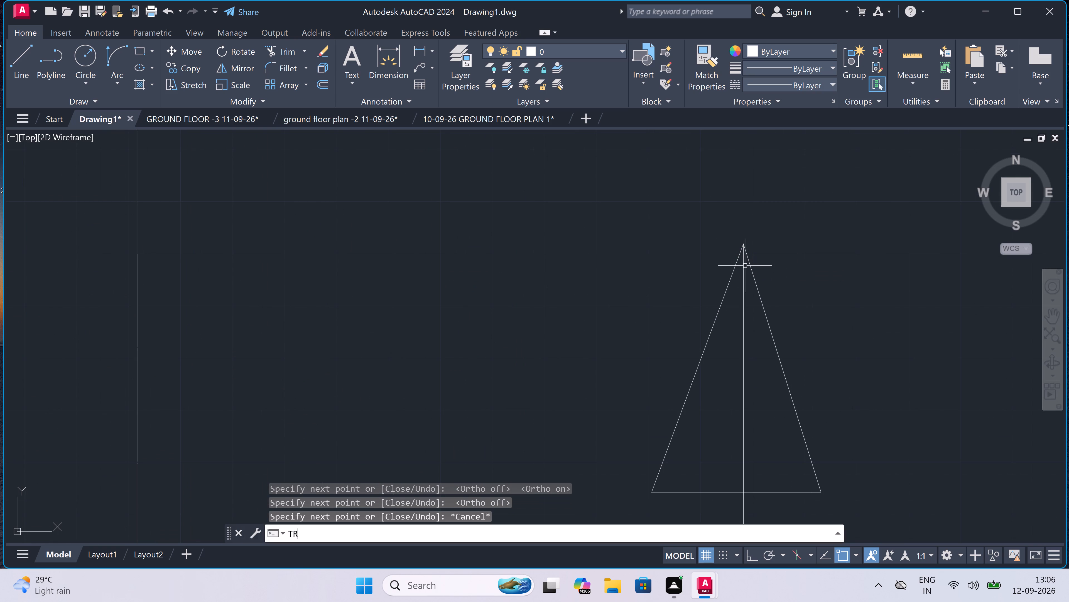
left_click(743, 311)
key("Escape")
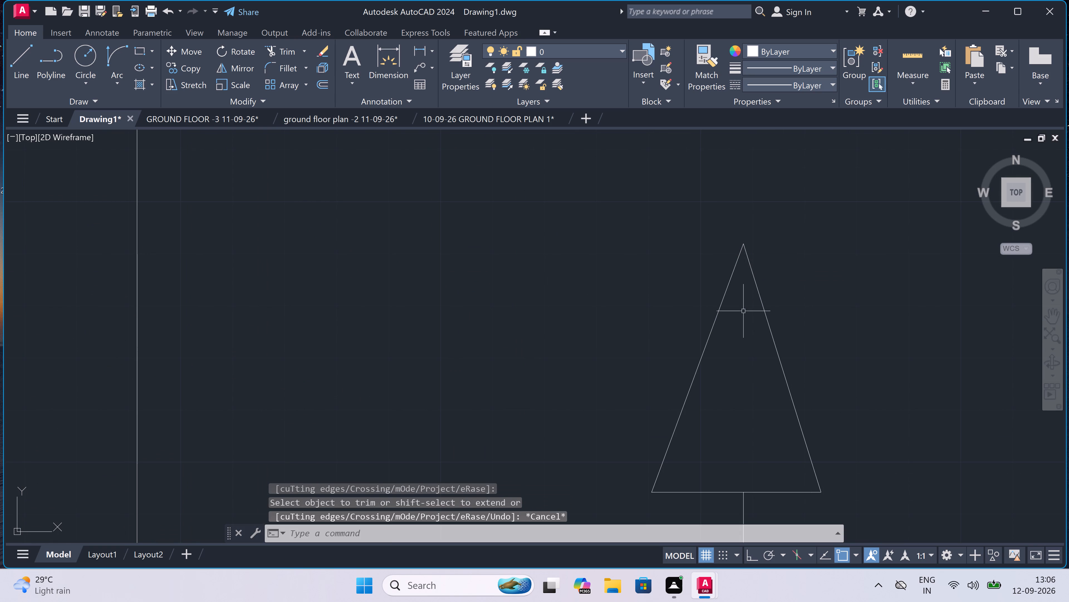
scroll(743, 311, "down", 8)
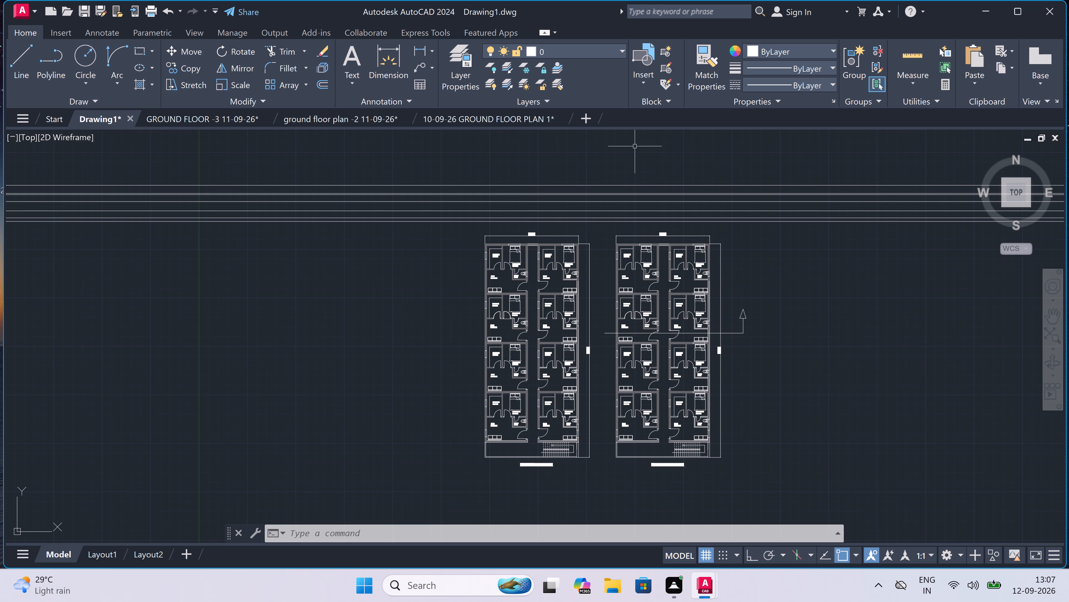
Draw vertical construction lines through the original plan's southwest outer wall corner and the corridor-side corner of its southwest unit.
scroll(632, 147, "down", 3)
scroll(634, 152, "up", 2)
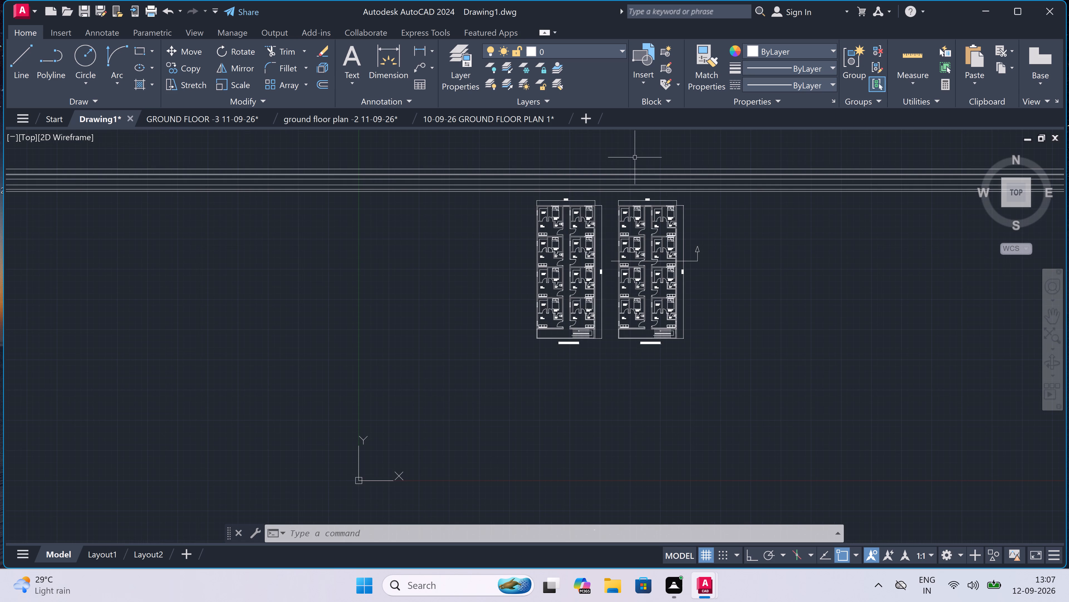
scroll(558, 347, "up", 3)
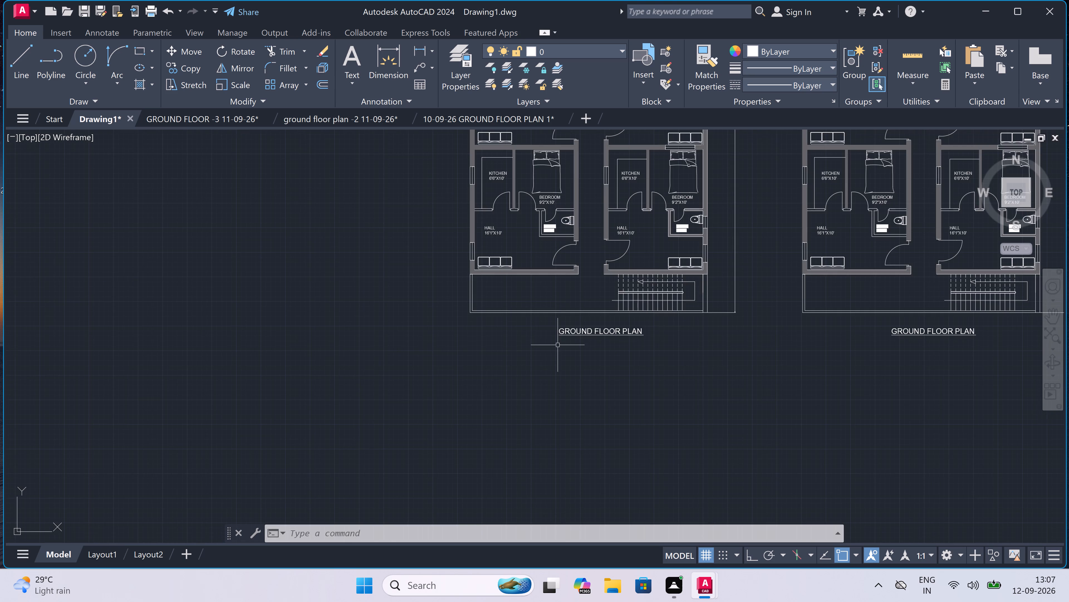
scroll(569, 301, "up", 2)
type("XL")
key("space")
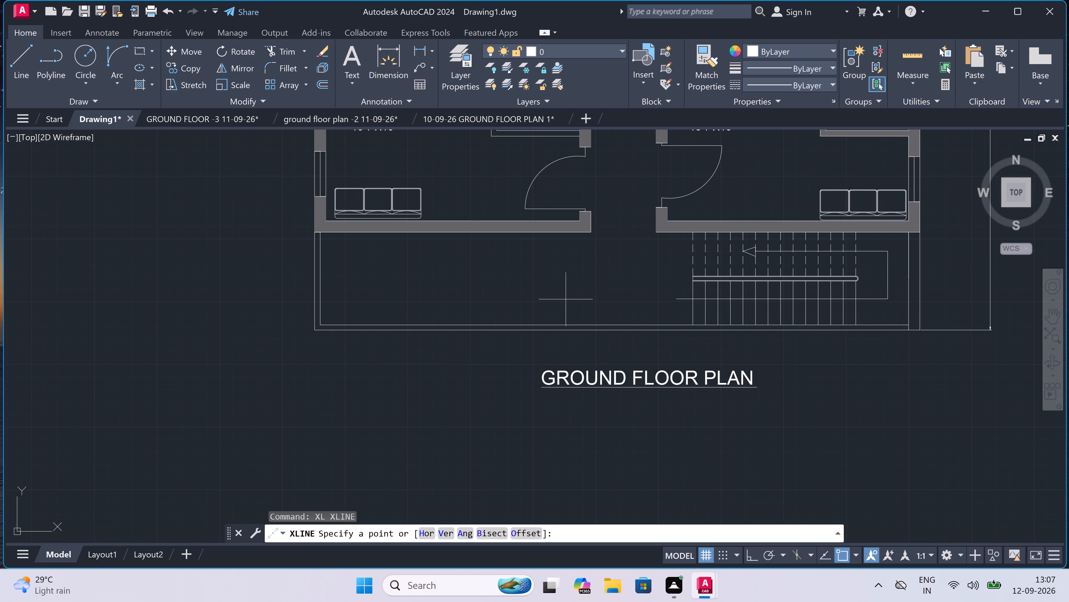
left_click(445, 530)
scroll(325, 203, "up", 1)
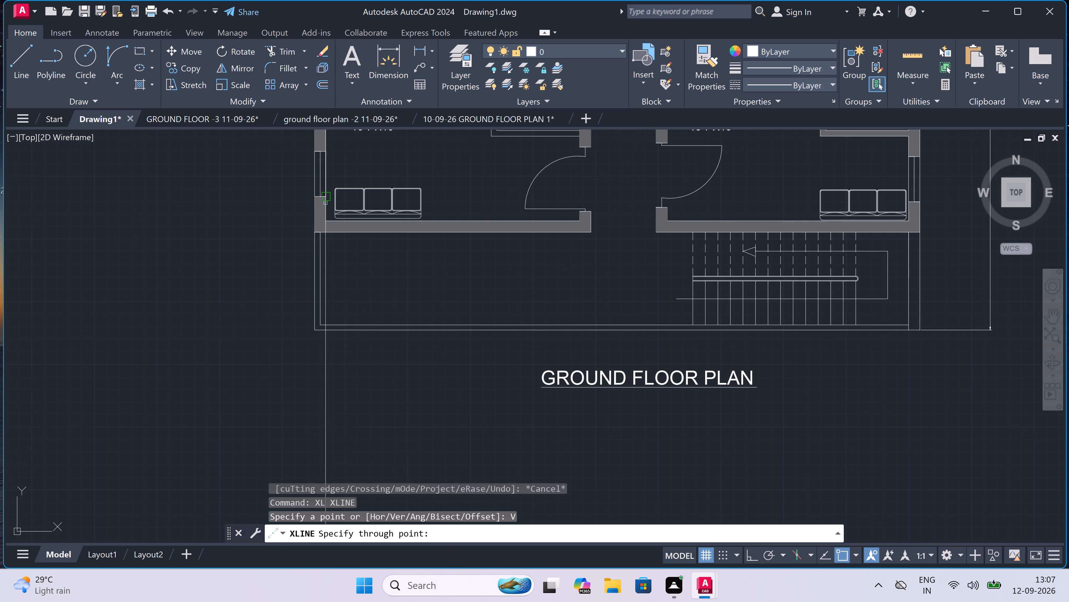
scroll(325, 203, "up", 2)
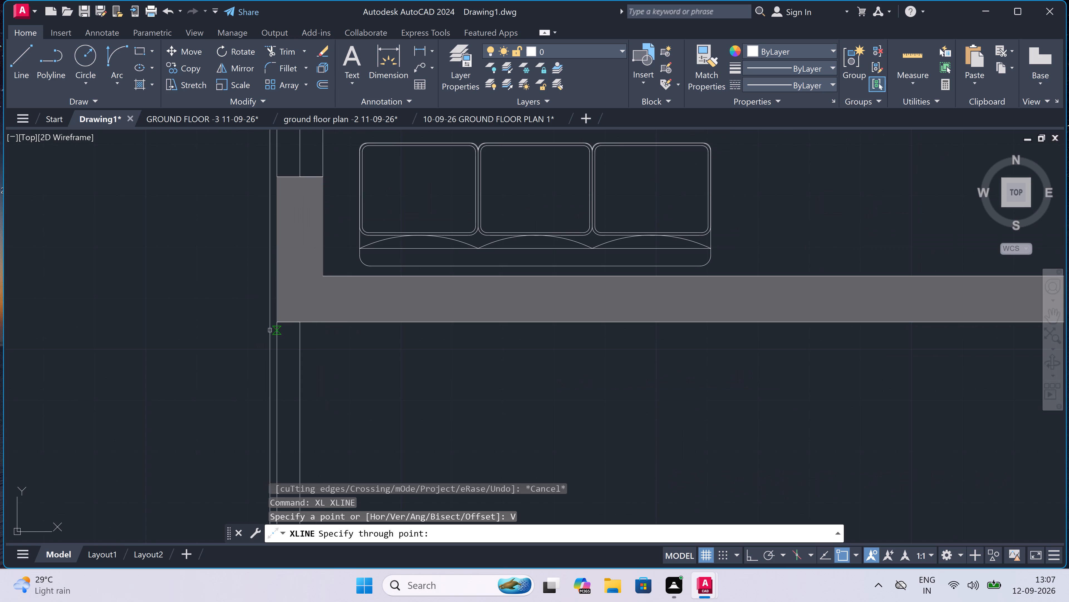
left_click_drag(278, 320, 278, 322)
scroll(278, 322, "down", 3)
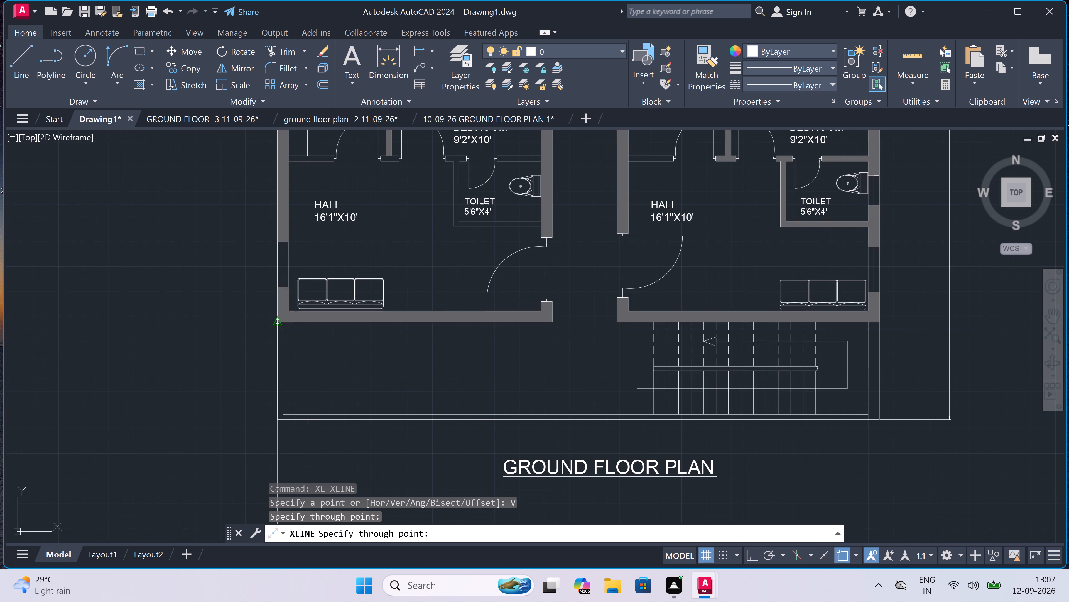
scroll(544, 321, "up", 2)
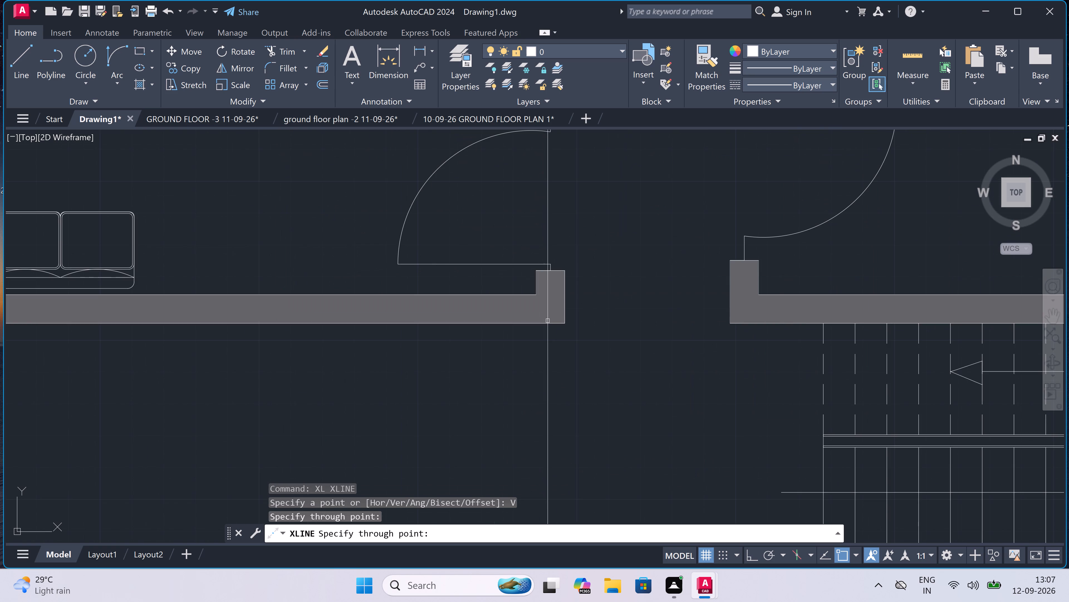
scroll(563, 324, "up", 3)
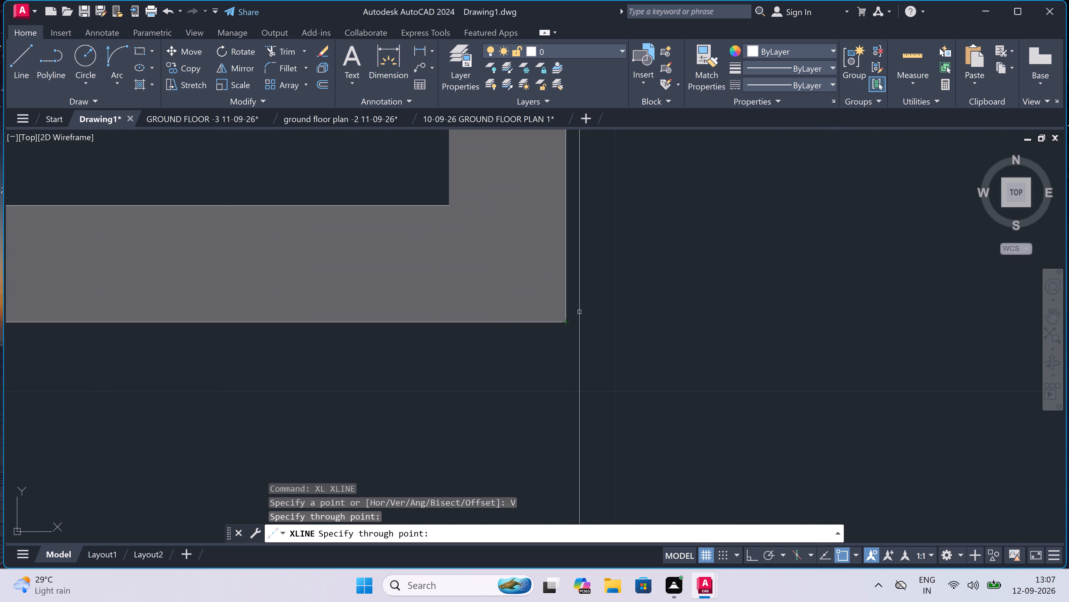
left_click(568, 321)
scroll(568, 320, "down", 5)
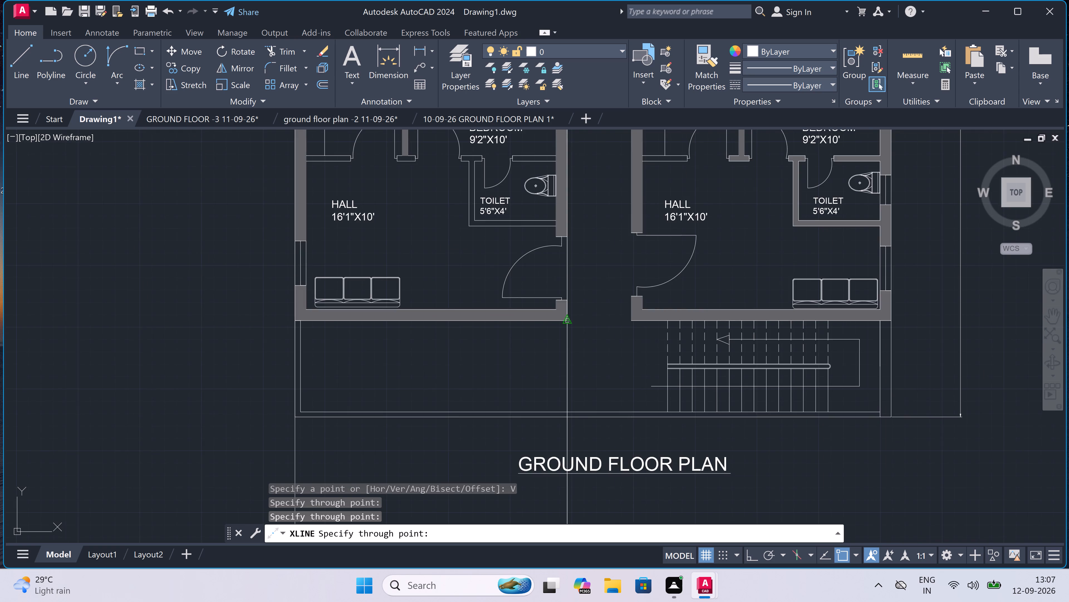
Add vertical construction lines through the corridor-side corner and the outer corner of the original plan's southeast unit, above the staircase.
scroll(569, 320, "down", 3)
scroll(584, 313, "up", 3)
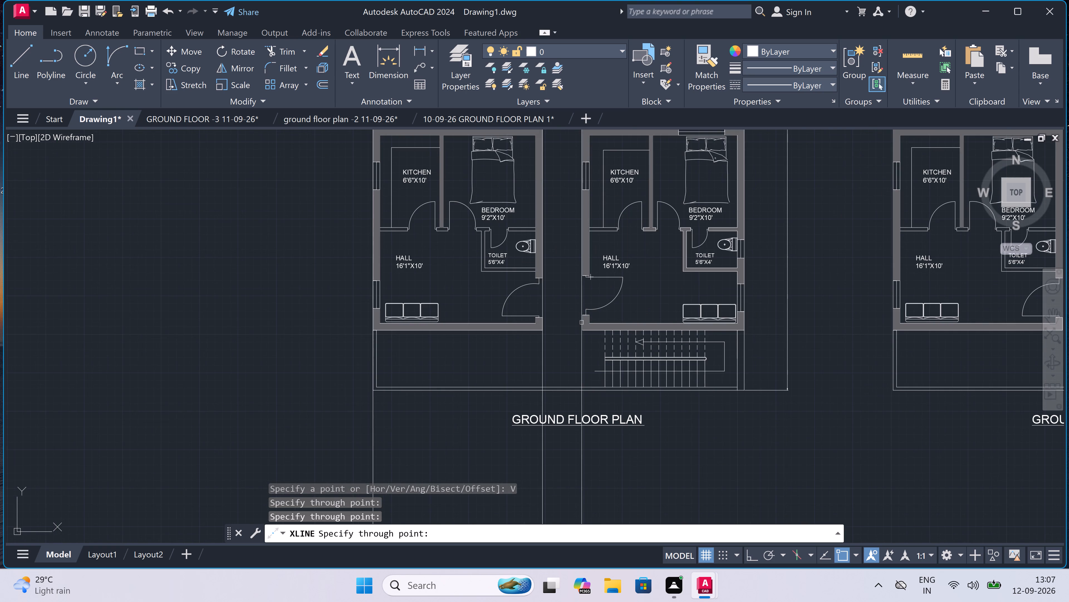
scroll(583, 346, "up", 4)
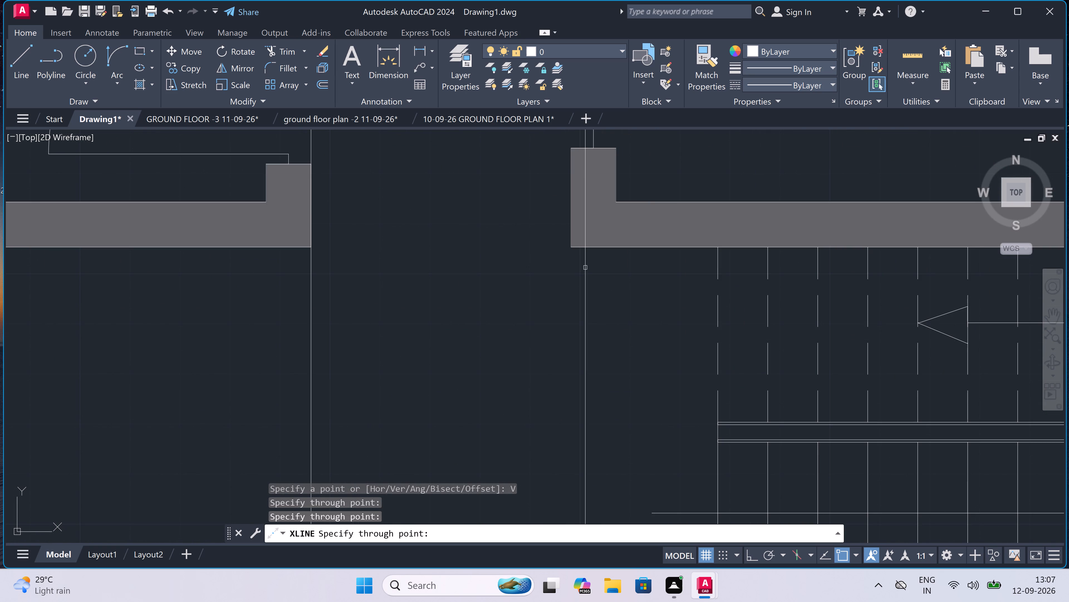
left_click(571, 246)
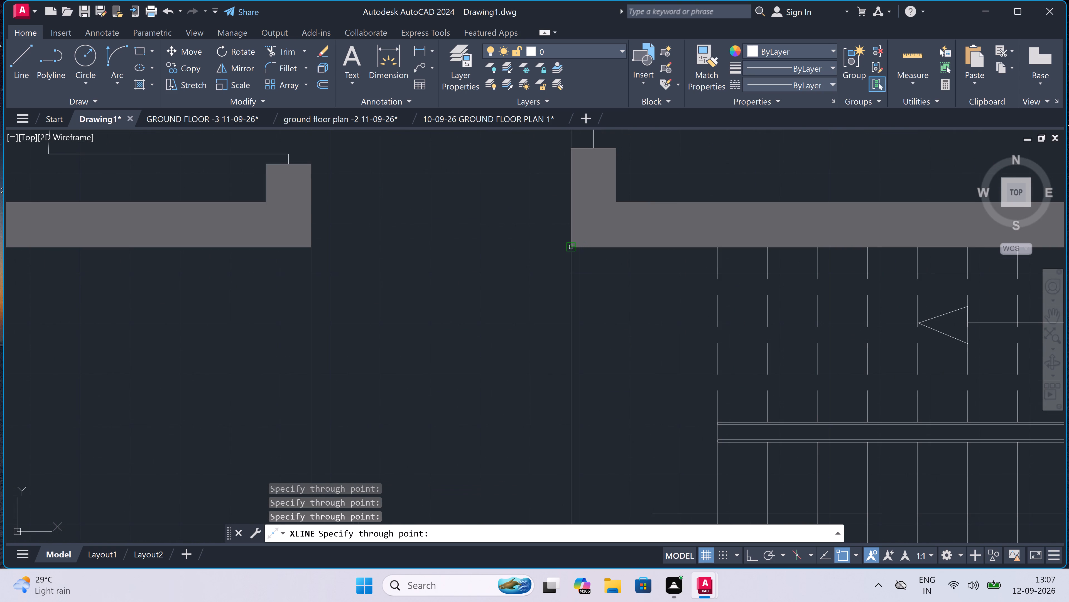
scroll(561, 250, "down", 5)
scroll(684, 243, "up", 3)
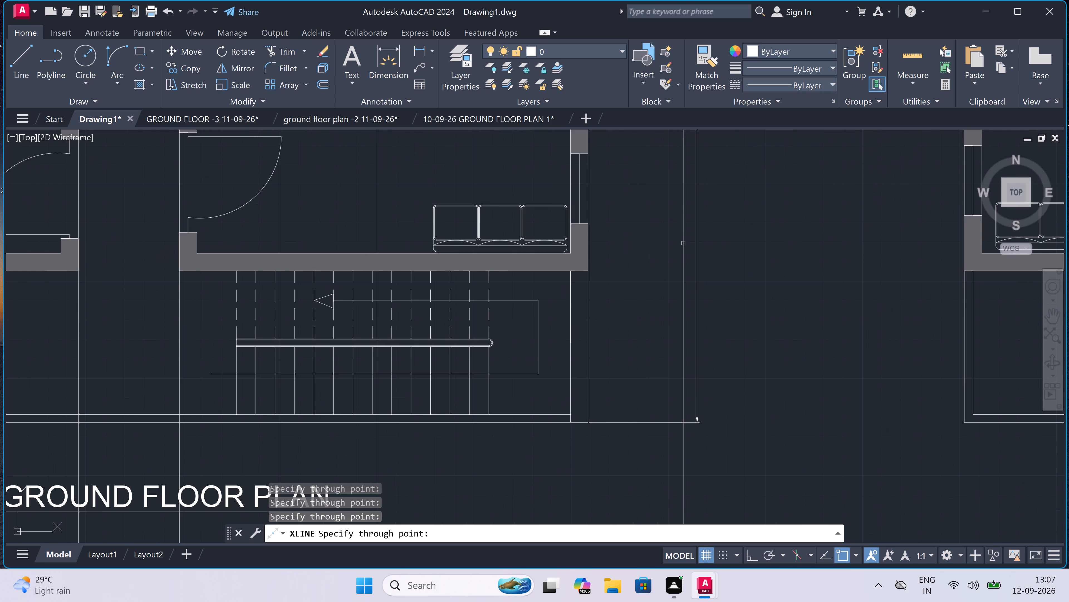
left_click(589, 268)
scroll(589, 268, "down", 5)
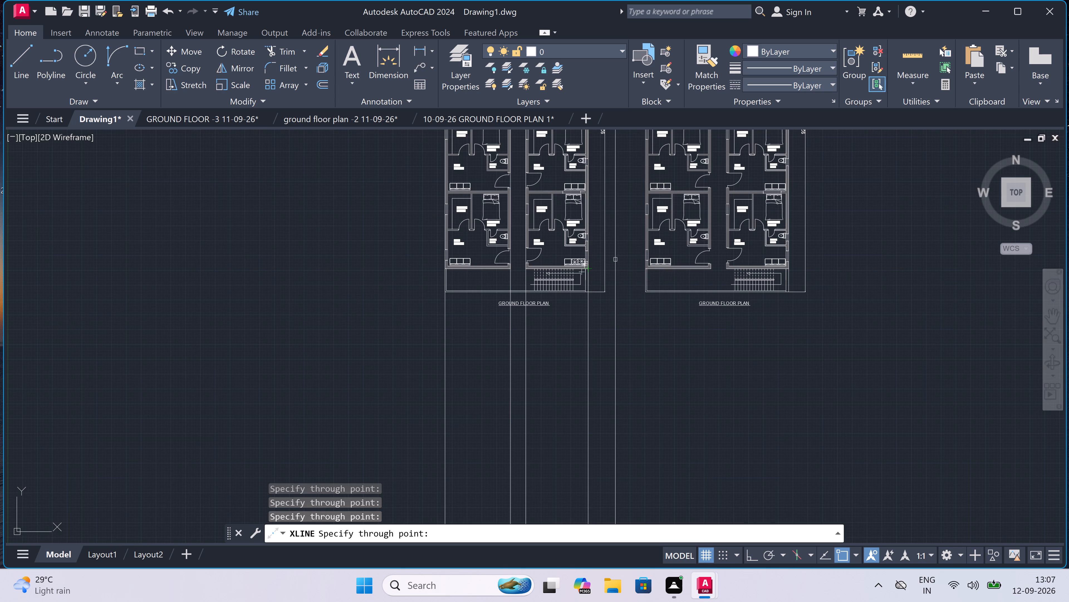
On the copied plan, add vertical construction lines along both faces of the west outer wall and the corridor's west wall near the section line.
scroll(640, 252, "down", 4)
scroll(648, 181, "up", 4)
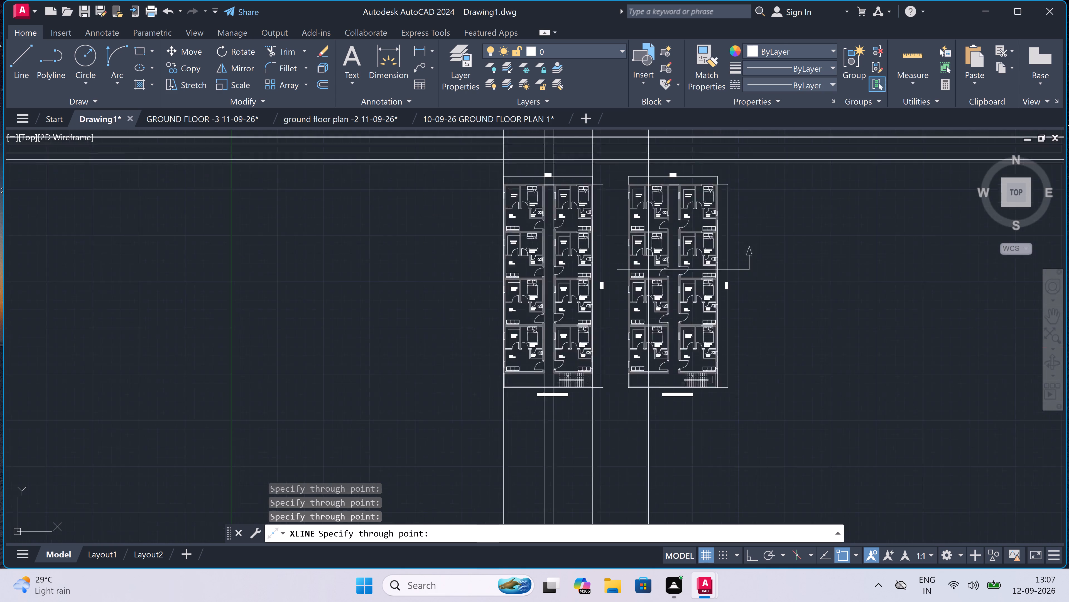
scroll(604, 431, "up", 4)
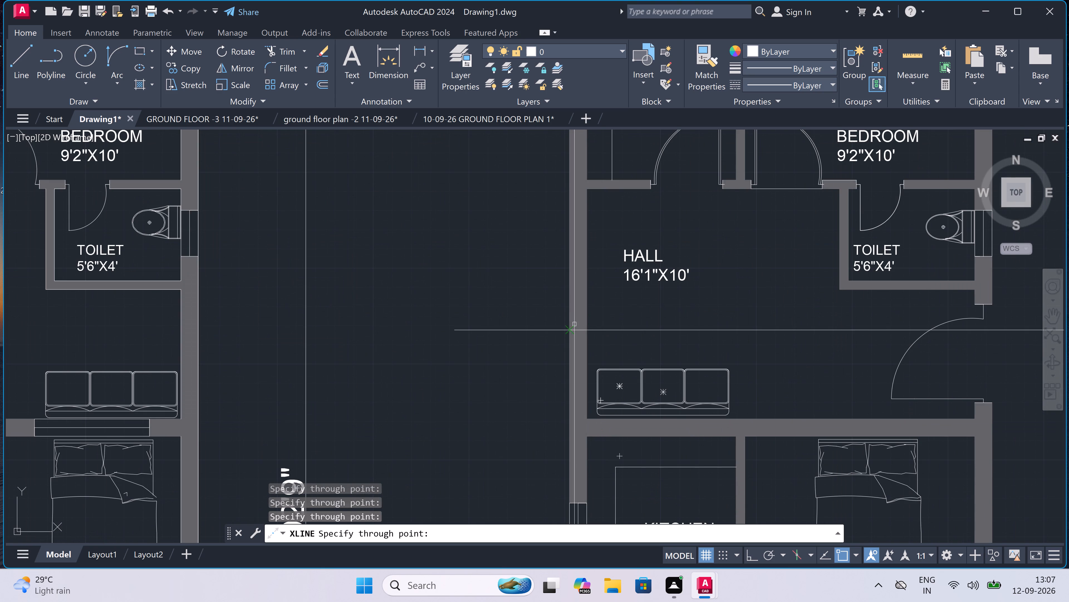
left_click(569, 330)
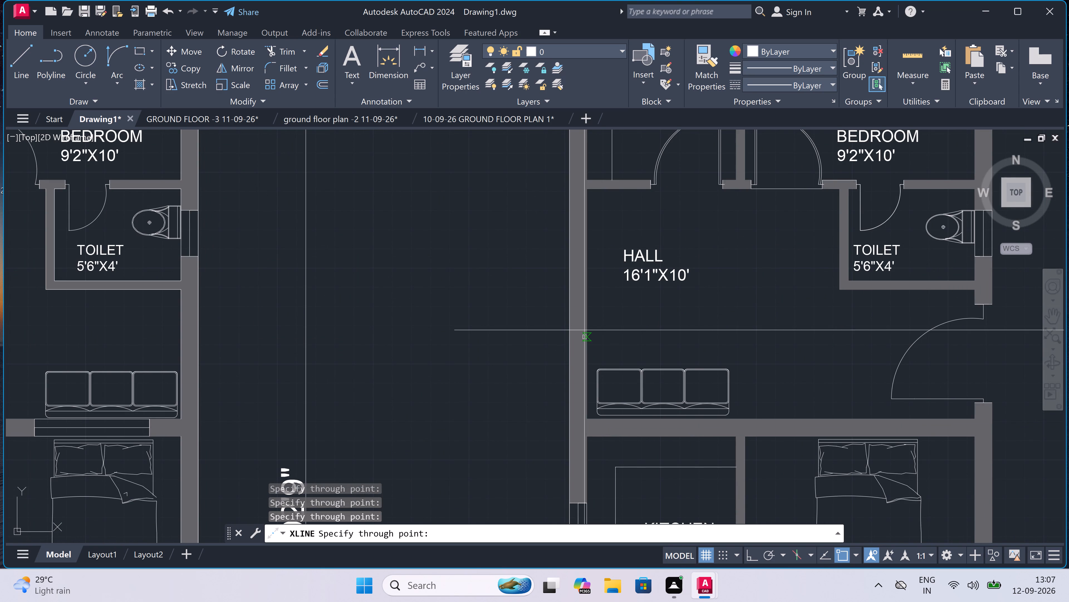
left_click(586, 329)
scroll(580, 332, "down", 4)
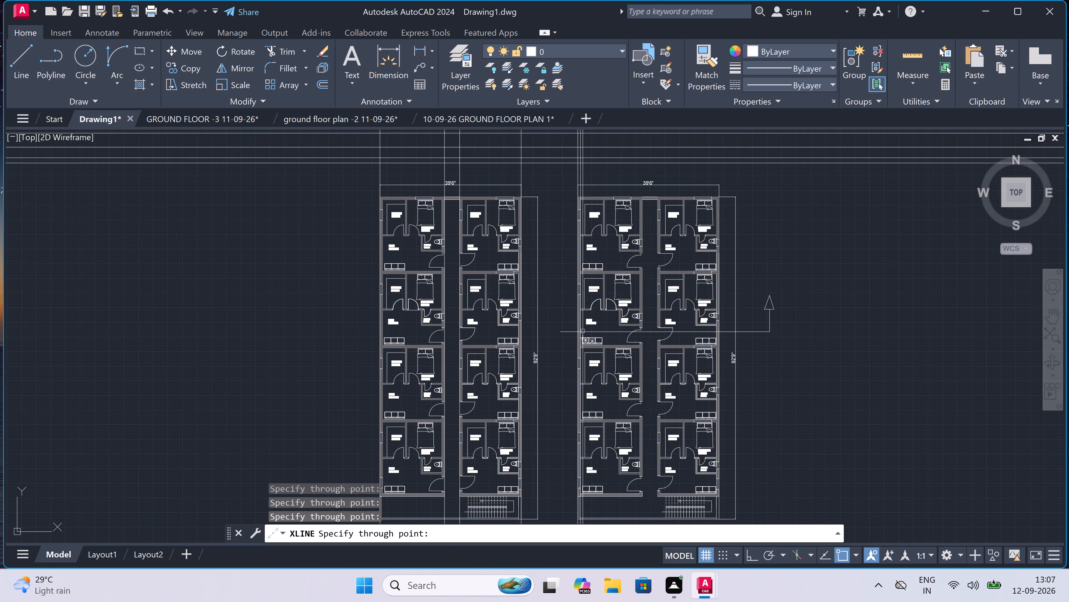
scroll(637, 335, "up", 3)
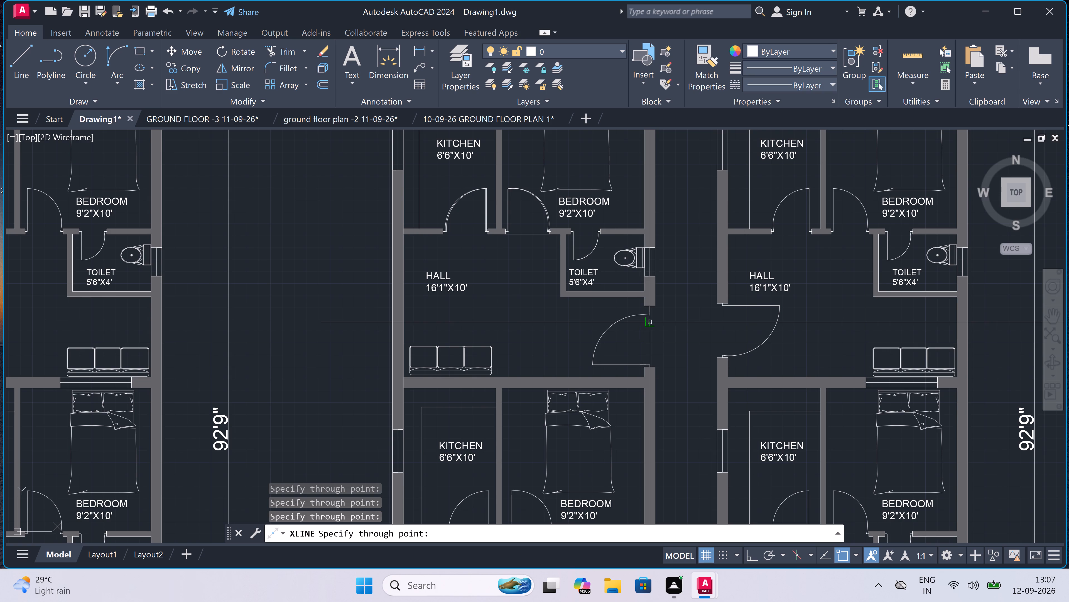
scroll(649, 316, "up", 4)
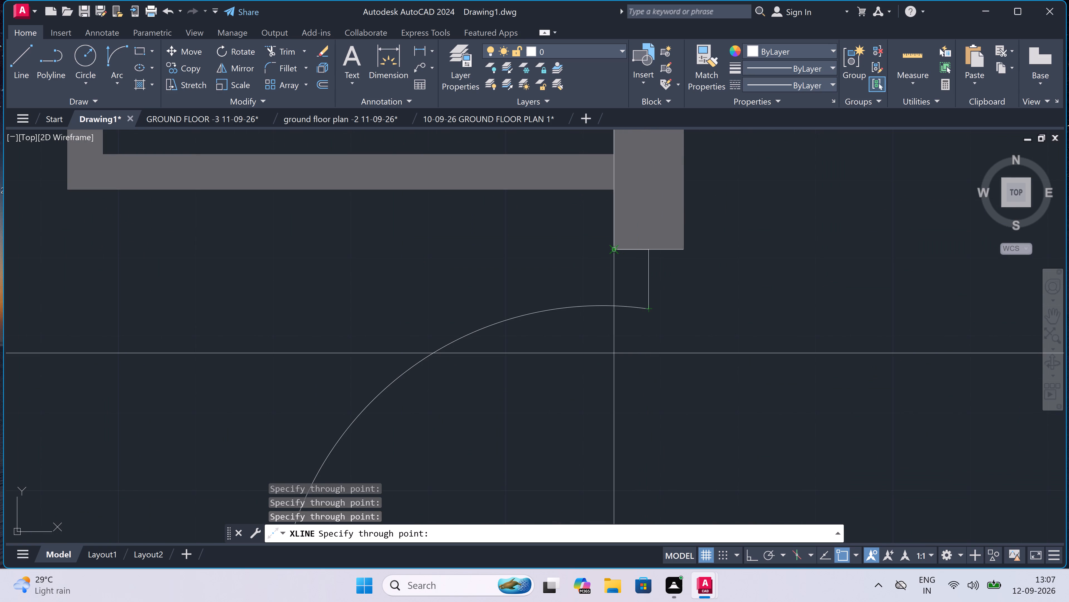
left_click(615, 251)
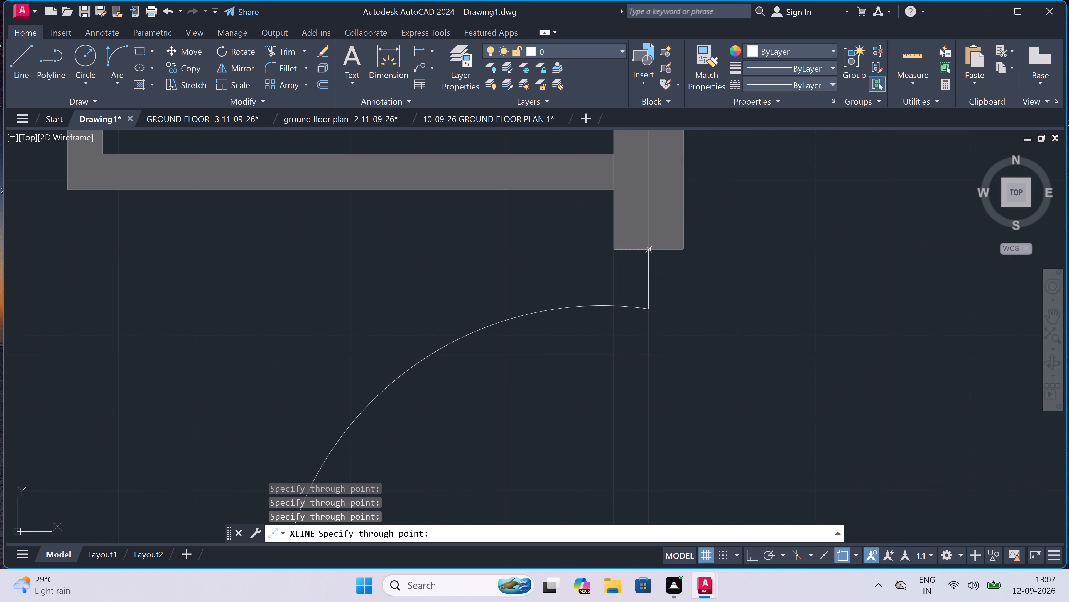
left_click(682, 254)
scroll(682, 254, "down", 4)
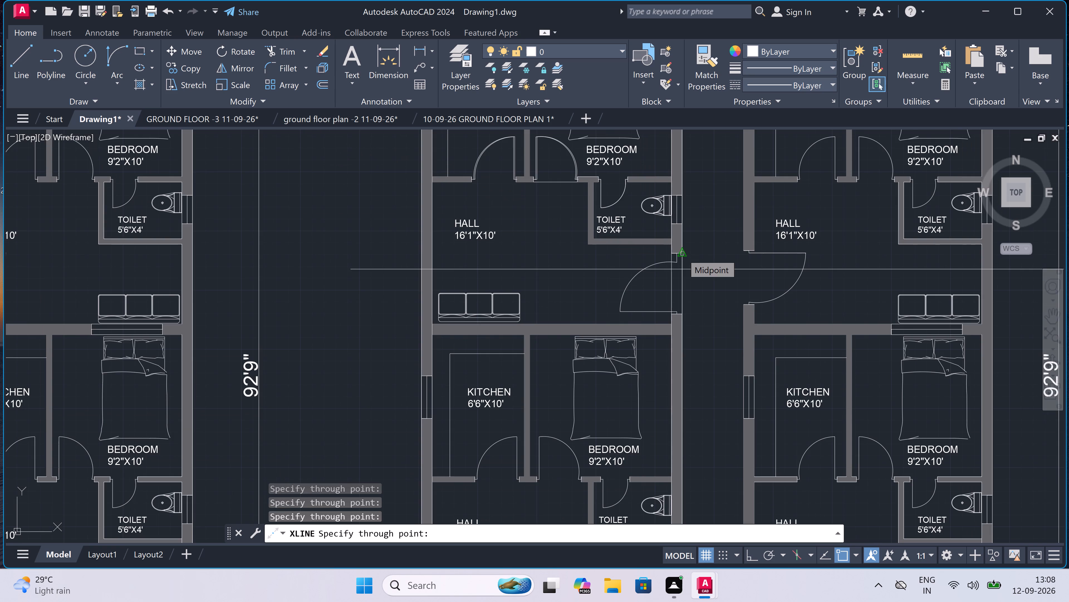
Add vertical construction lines along both faces of the copied plan's corridor east wall and east outer wall near the section line.
scroll(801, 242, "up", 3)
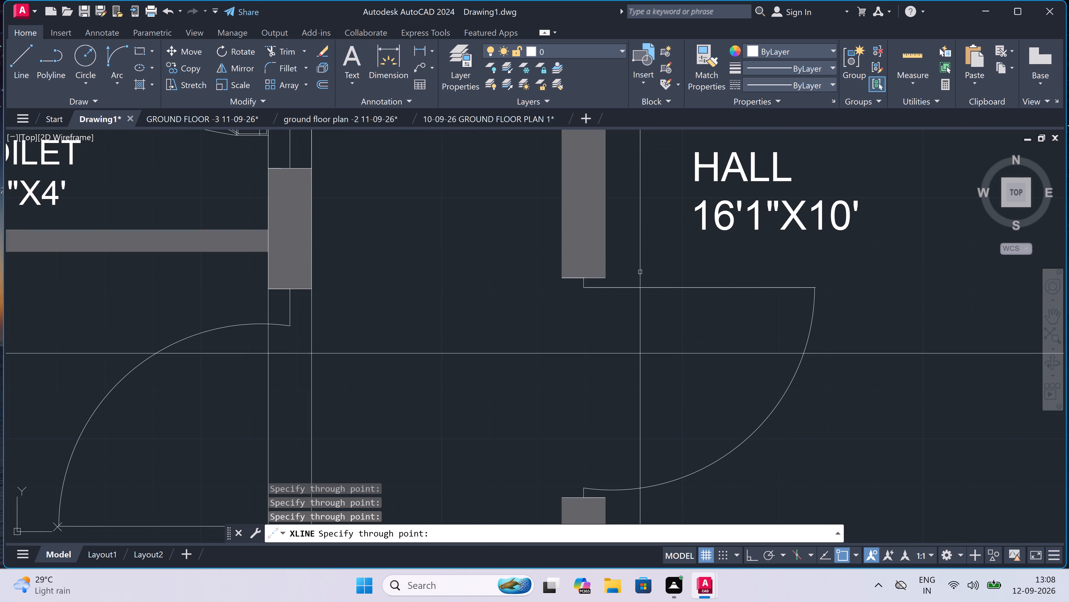
left_click(563, 279)
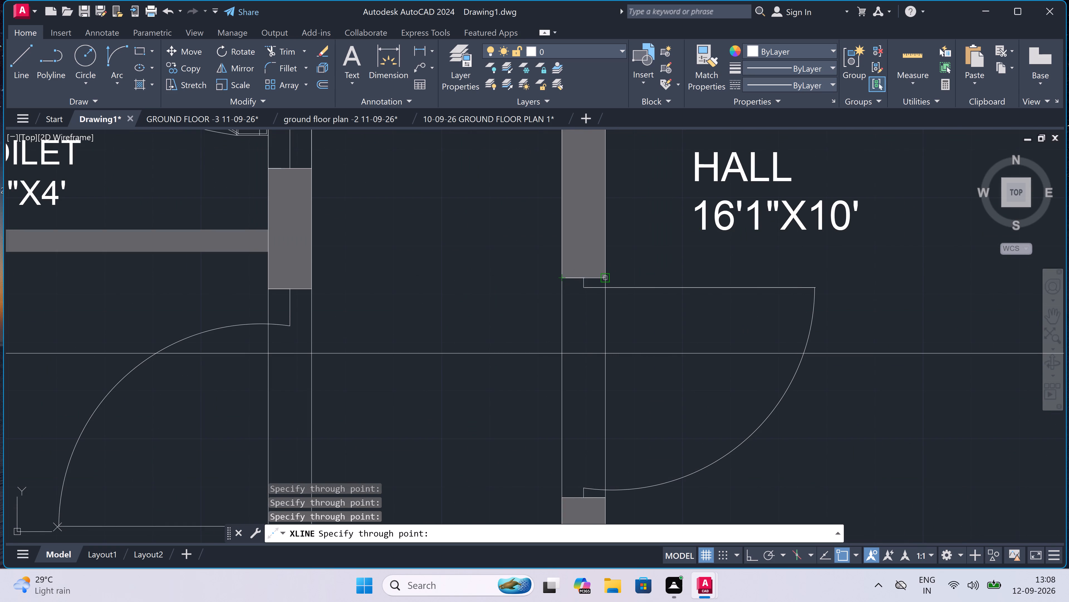
left_click(602, 276)
scroll(543, 300, "down", 6)
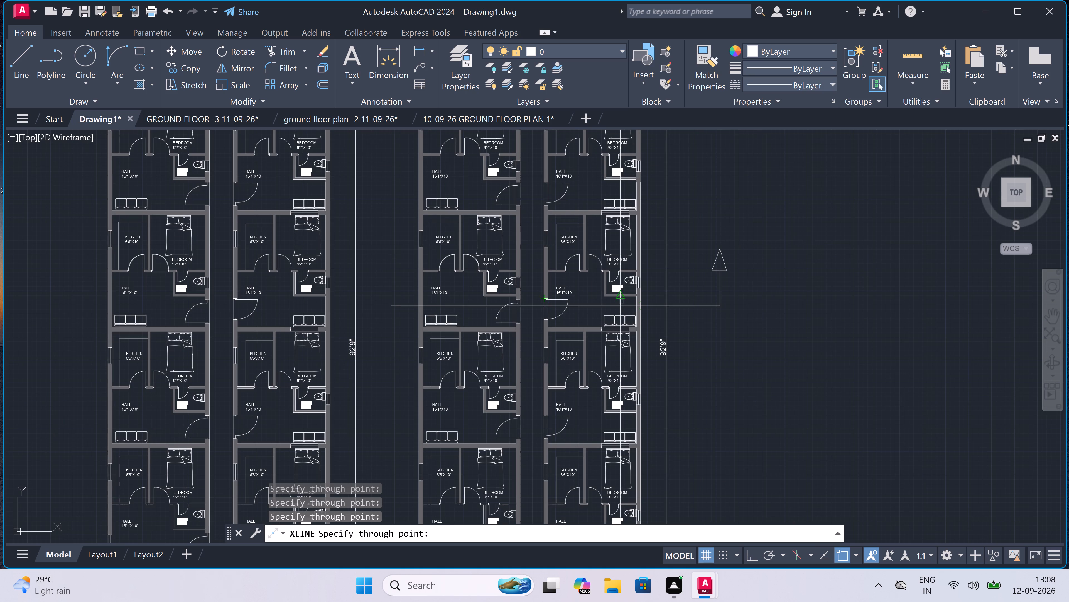
scroll(635, 305, "up", 7)
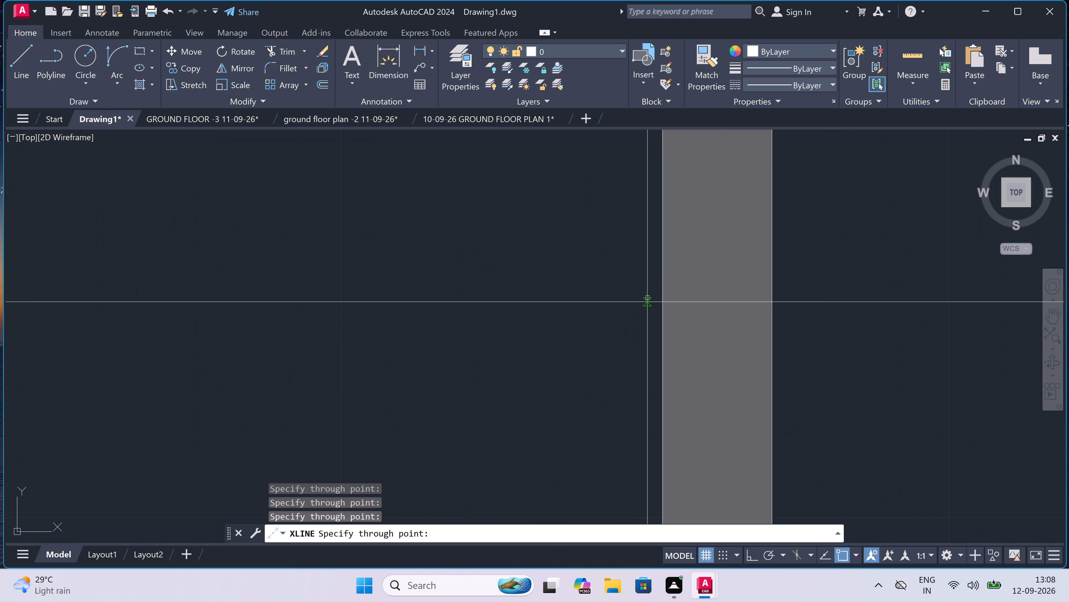
left_click(661, 302)
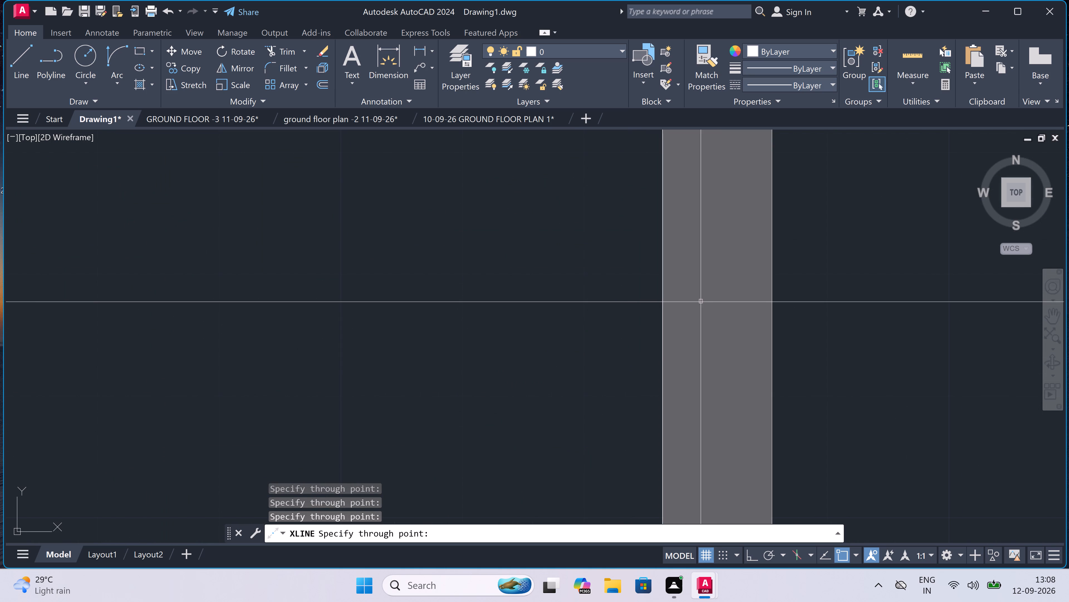
left_click(775, 300)
key("Escape")
Move the copied plan's section line and its arrow north from the halls to cut through the same units' kitchen and bedroom door swings.
scroll(564, 322, "down", 3)
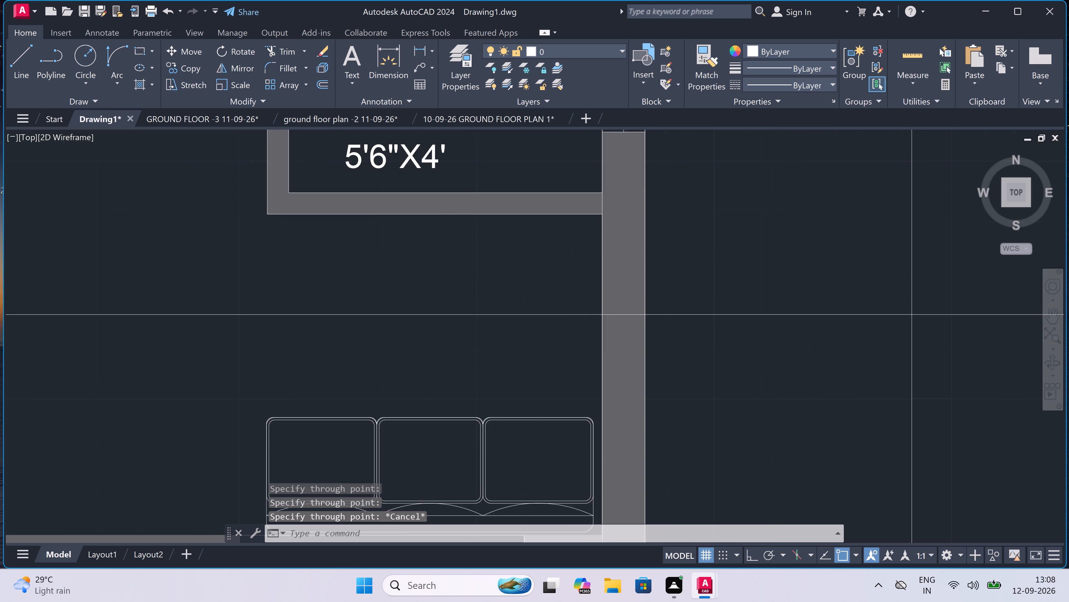
scroll(561, 317, "down", 3)
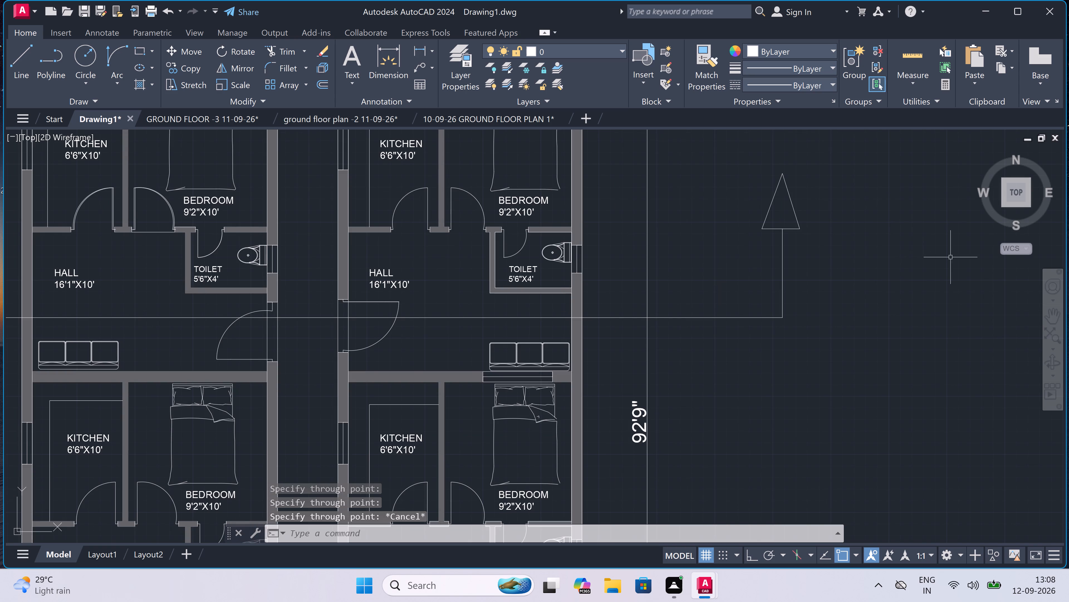
left_click(859, 164)
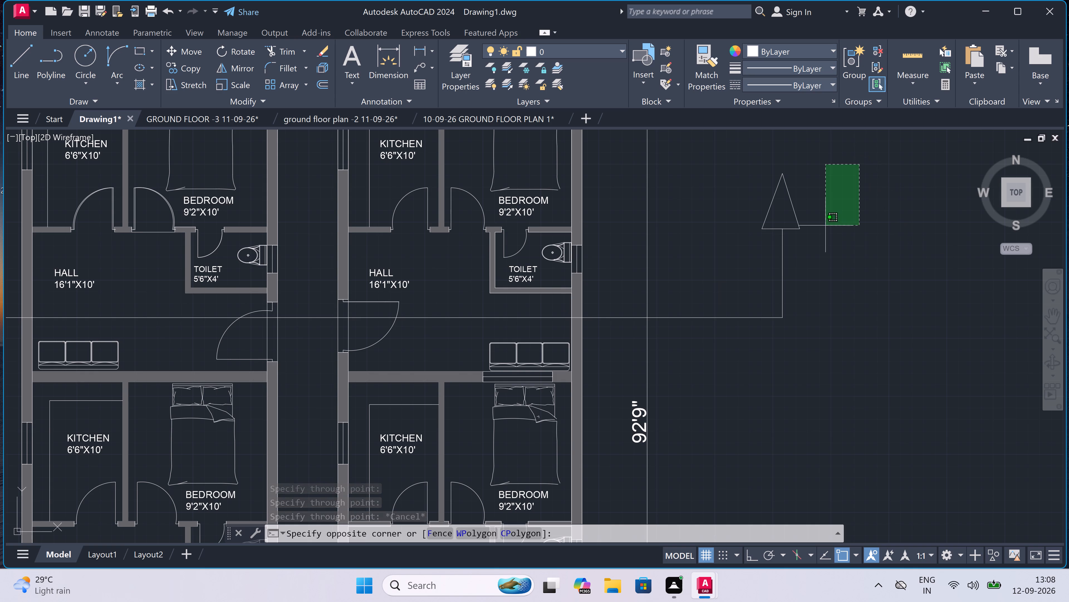
left_click(751, 325)
scroll(751, 326, "down", 4)
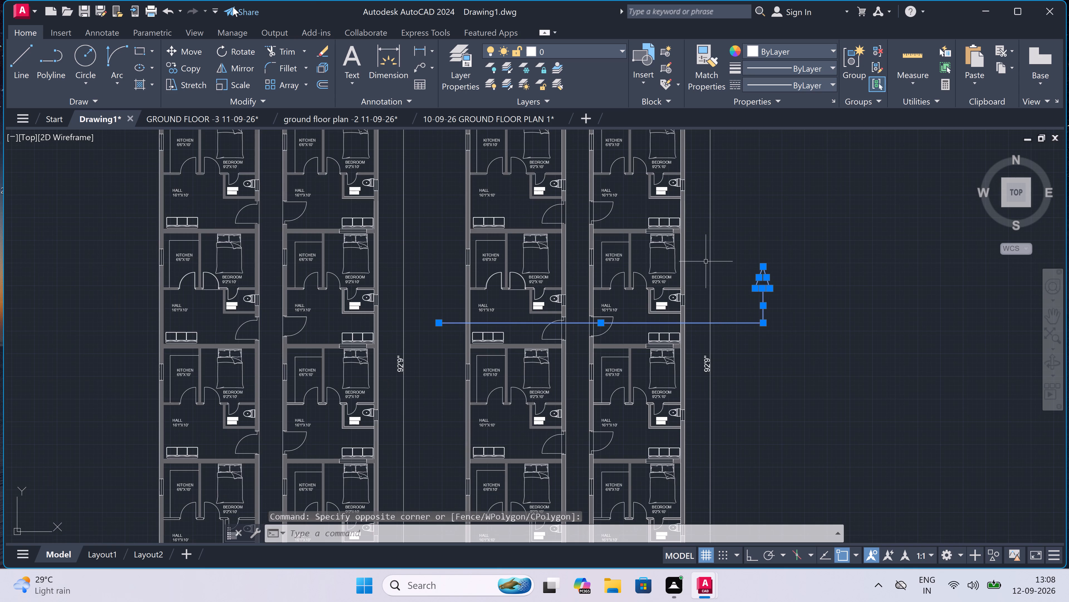
left_click(193, 49)
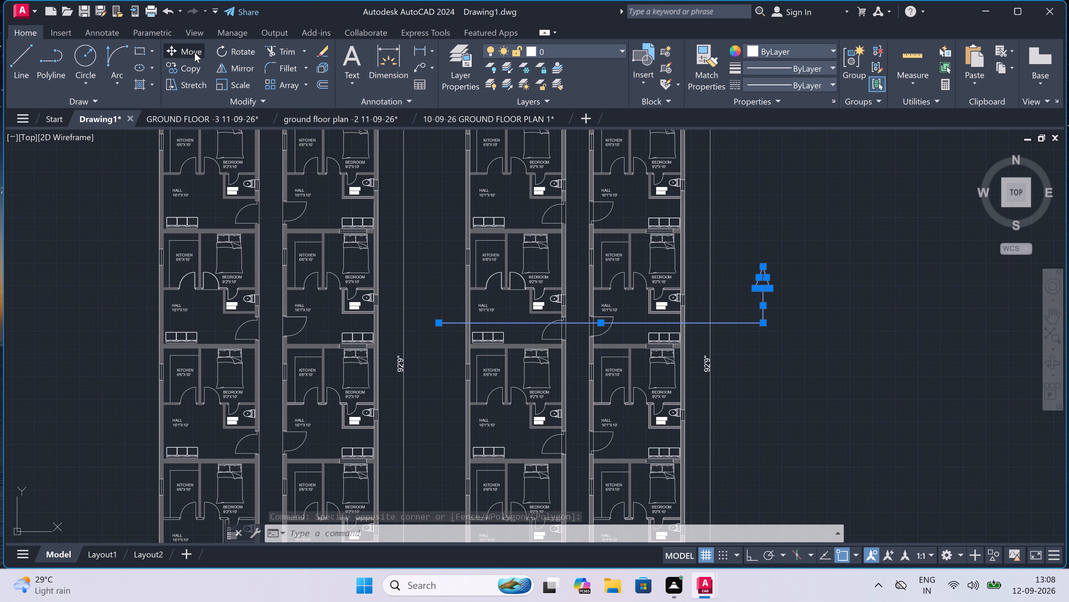
scroll(591, 312, "up", 2)
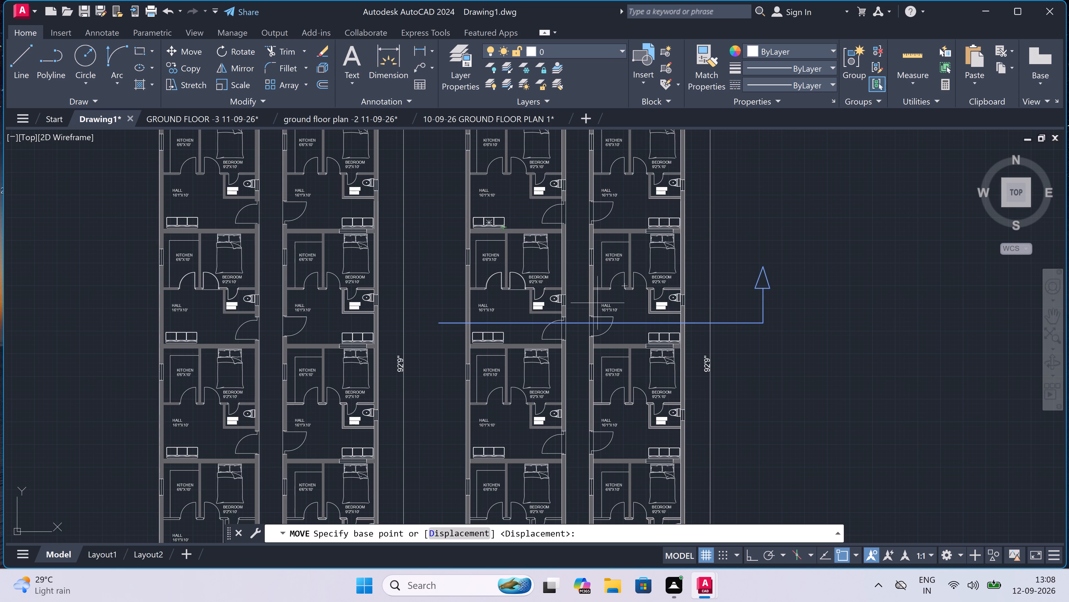
left_click(568, 338)
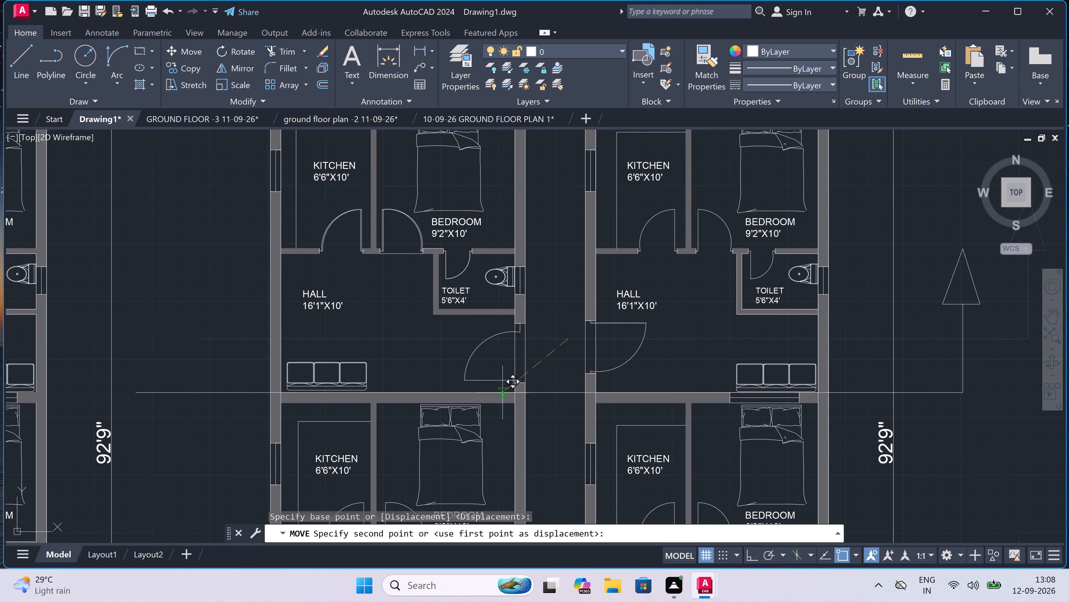
scroll(502, 420, "down", 2)
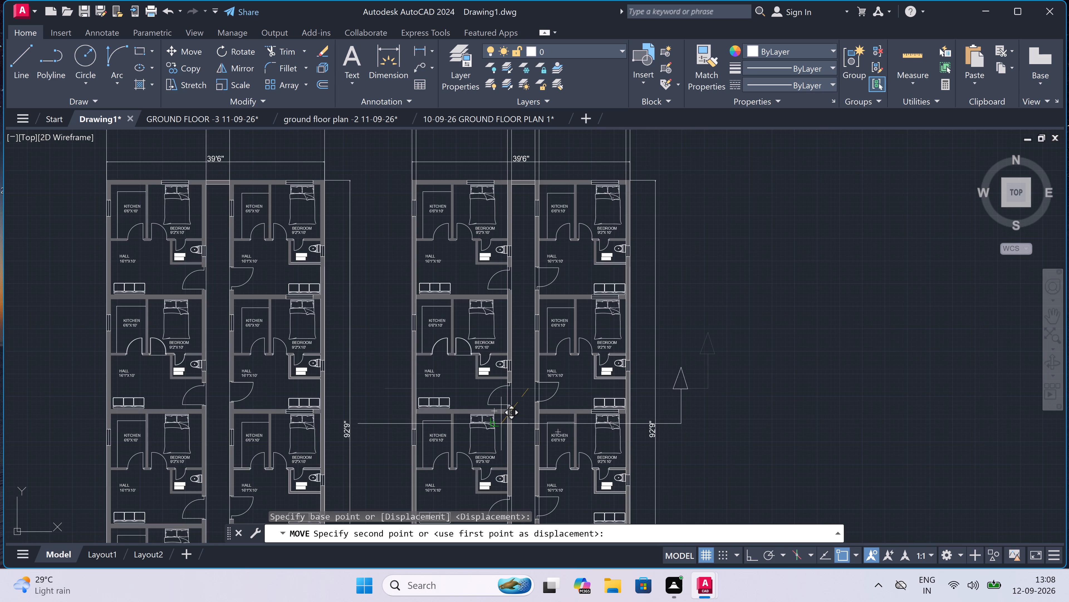
scroll(502, 443, "up", 3)
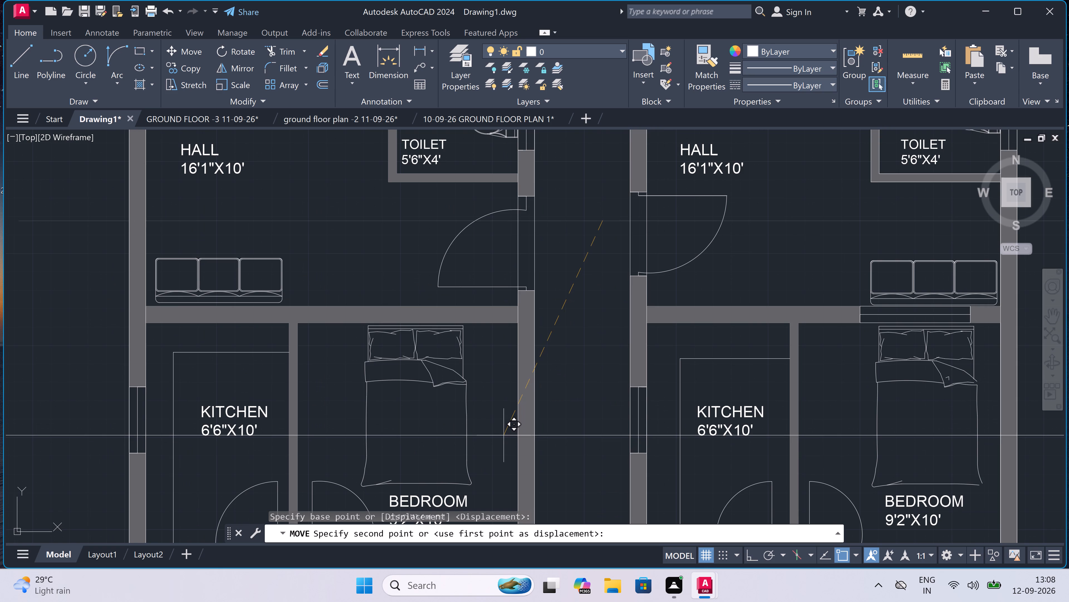
scroll(503, 406, "down", 3)
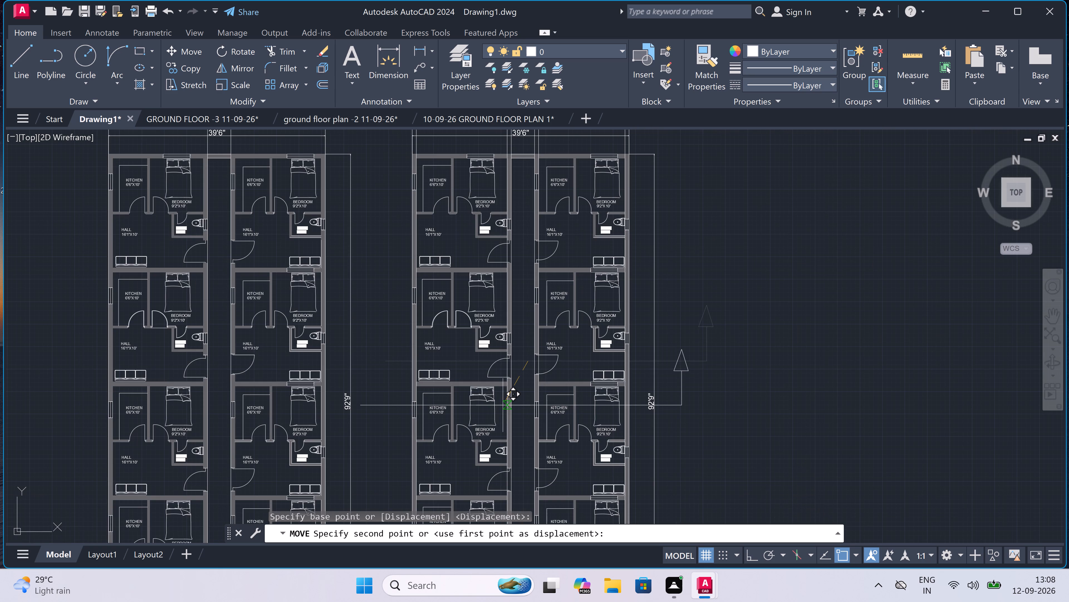
scroll(506, 306, "up", 2)
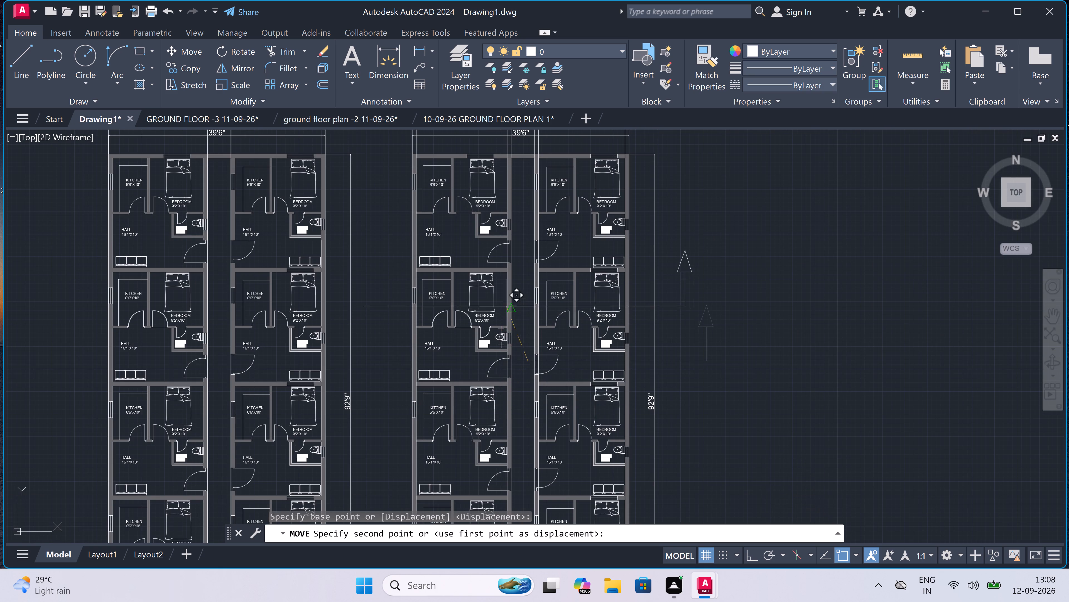
scroll(506, 306, "up", 1)
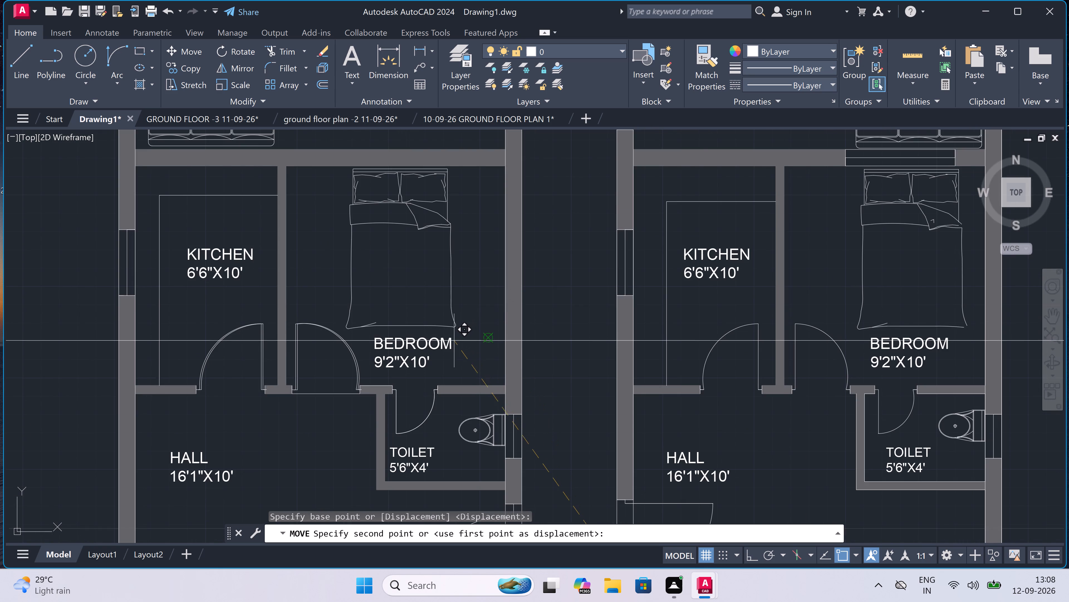
scroll(449, 344, "down", 1)
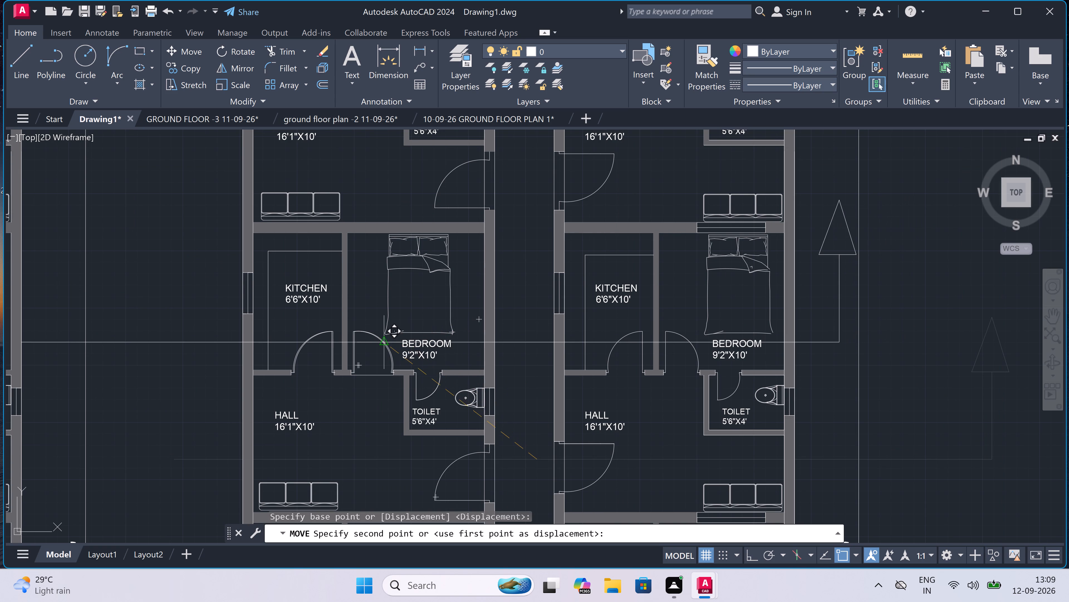
left_click(465, 349)
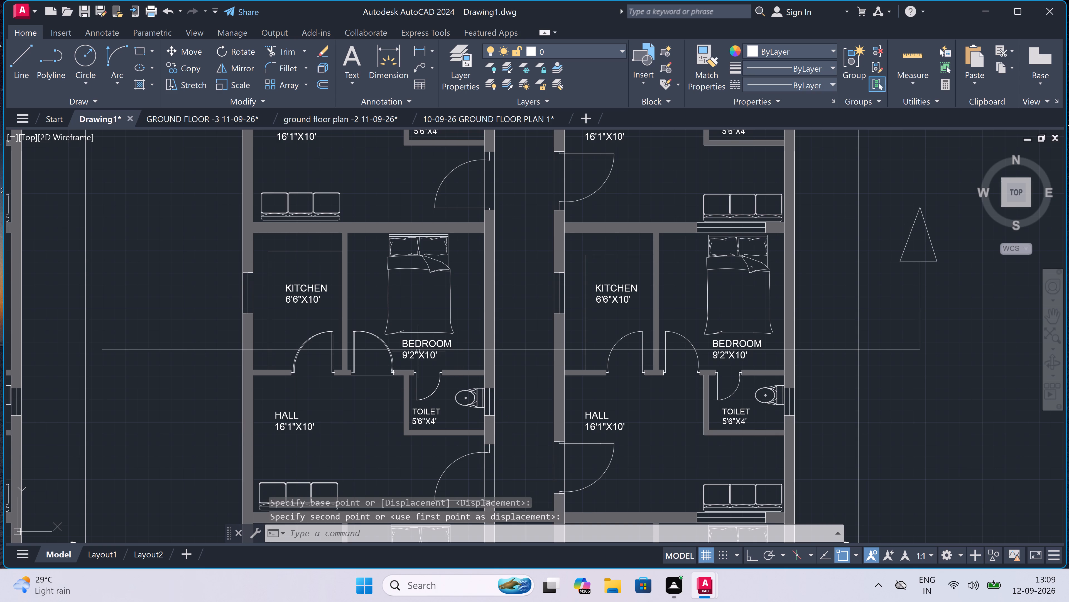
Select the outer swing arc of the kitchen door crossed by the section line in the copied plan's west unit.
scroll(322, 401, "up", 2)
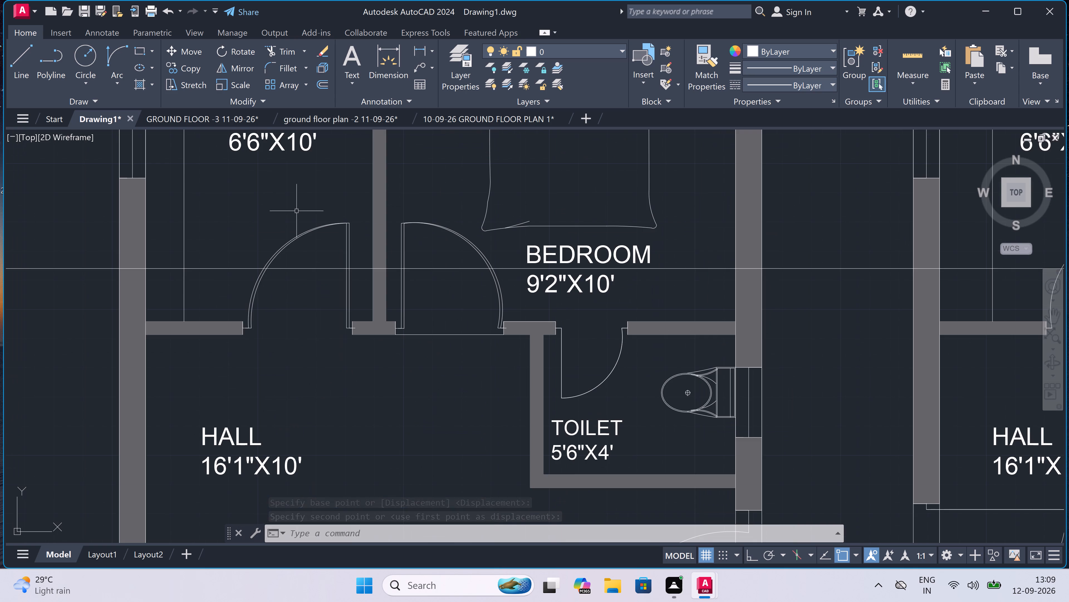
scroll(300, 227, "up", 2)
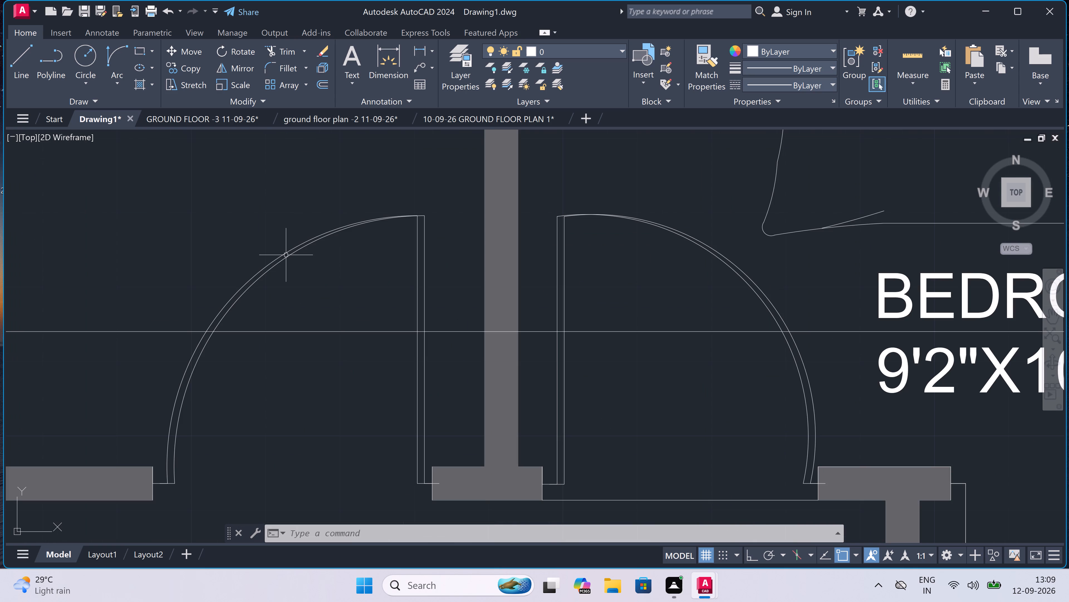
scroll(285, 255, "up", 3)
left_click(281, 249)
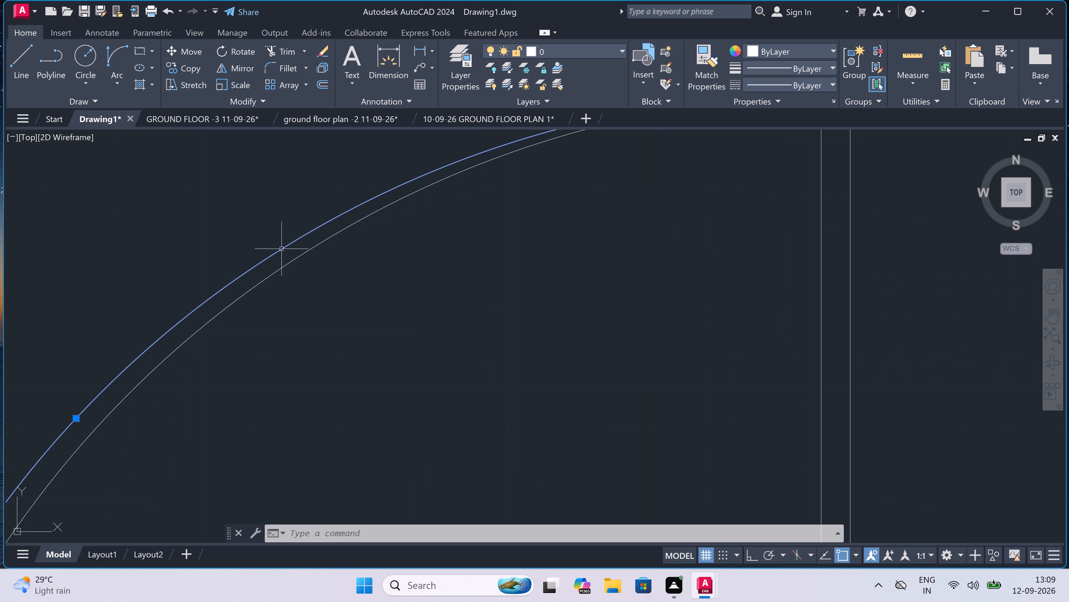
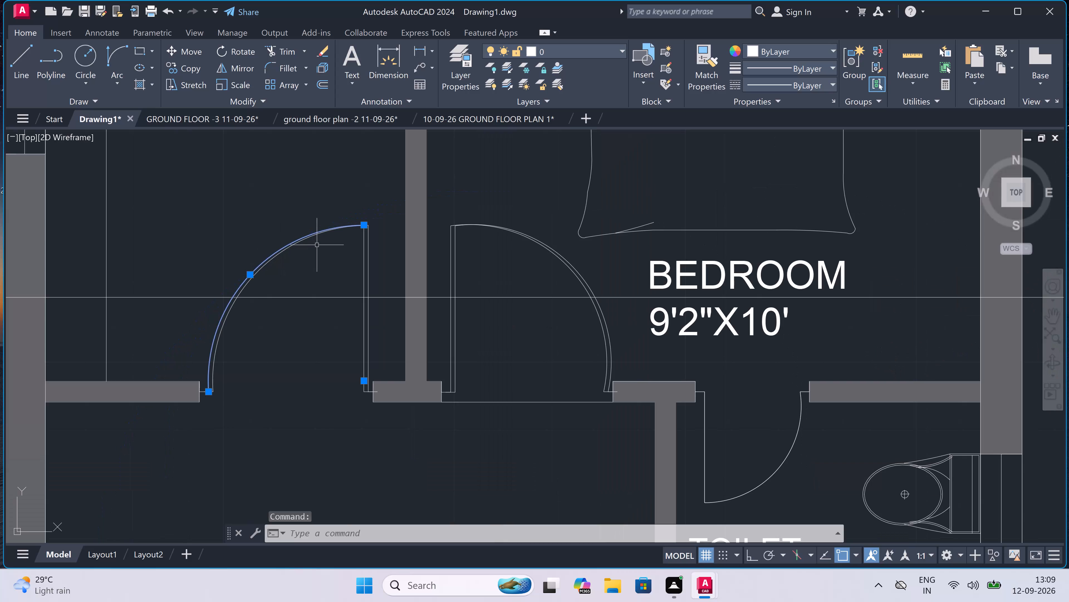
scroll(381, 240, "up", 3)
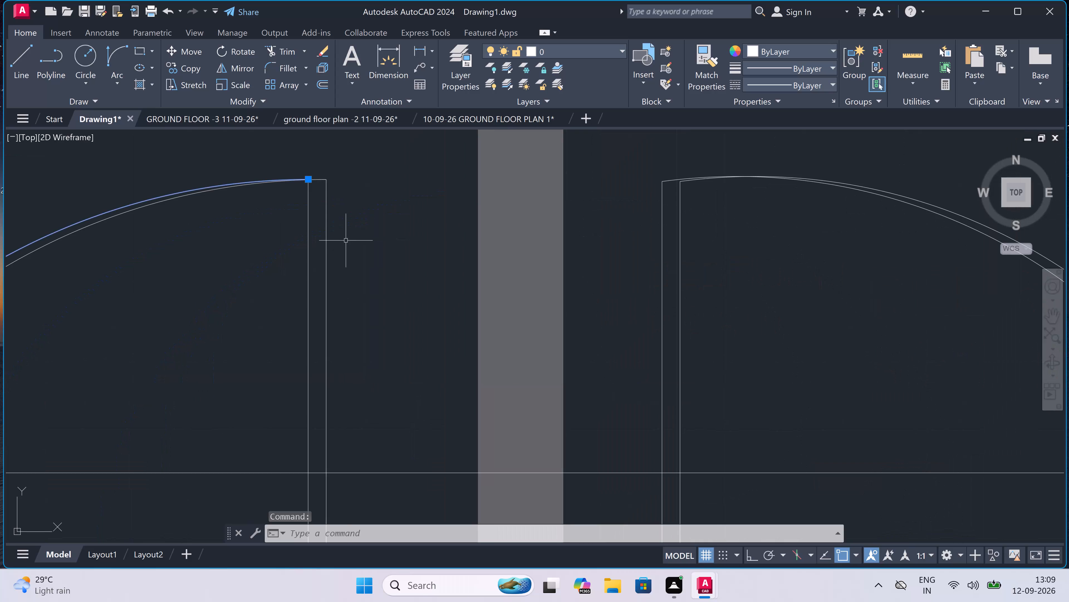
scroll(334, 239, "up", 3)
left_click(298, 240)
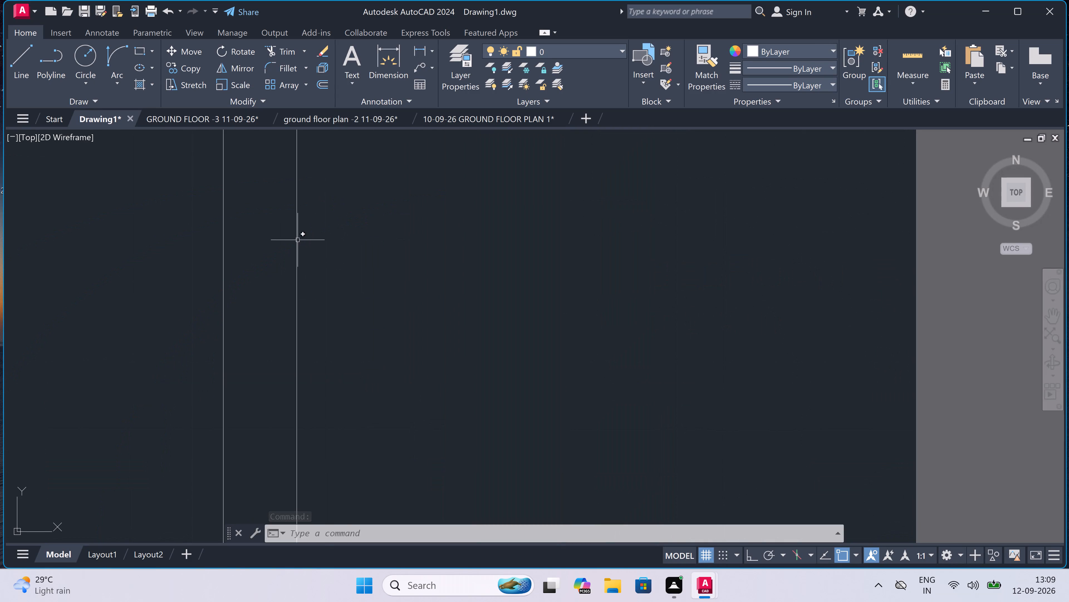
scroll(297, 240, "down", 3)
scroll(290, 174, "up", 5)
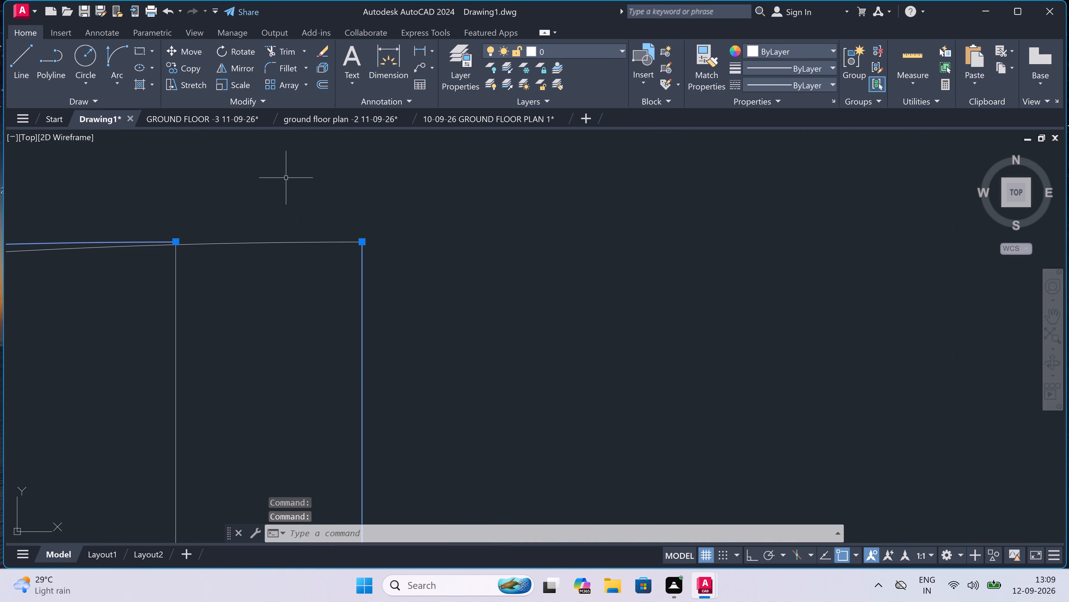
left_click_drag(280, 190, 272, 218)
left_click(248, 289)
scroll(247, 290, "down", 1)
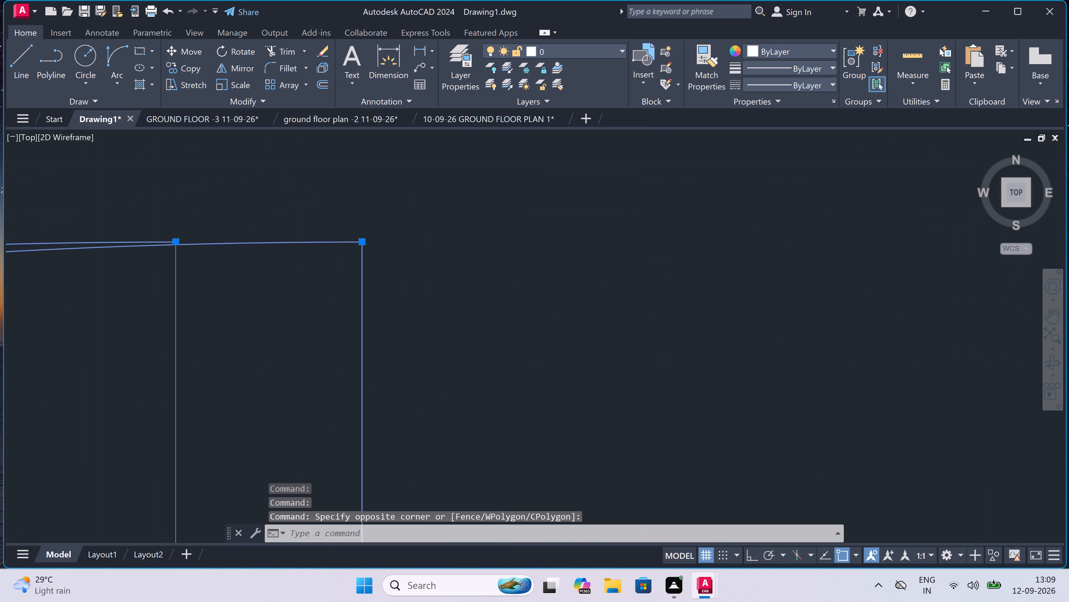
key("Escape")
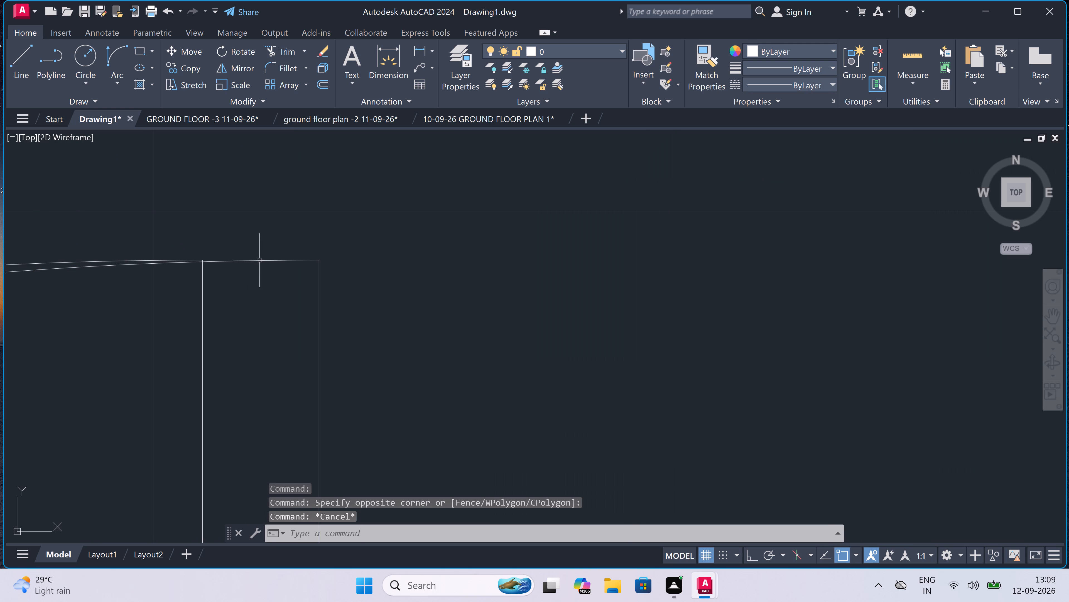
Erase the kitchen door's outer swing arc and its west leaf line in the copied plan's west unit.
left_click(229, 304)
left_click(47, 412)
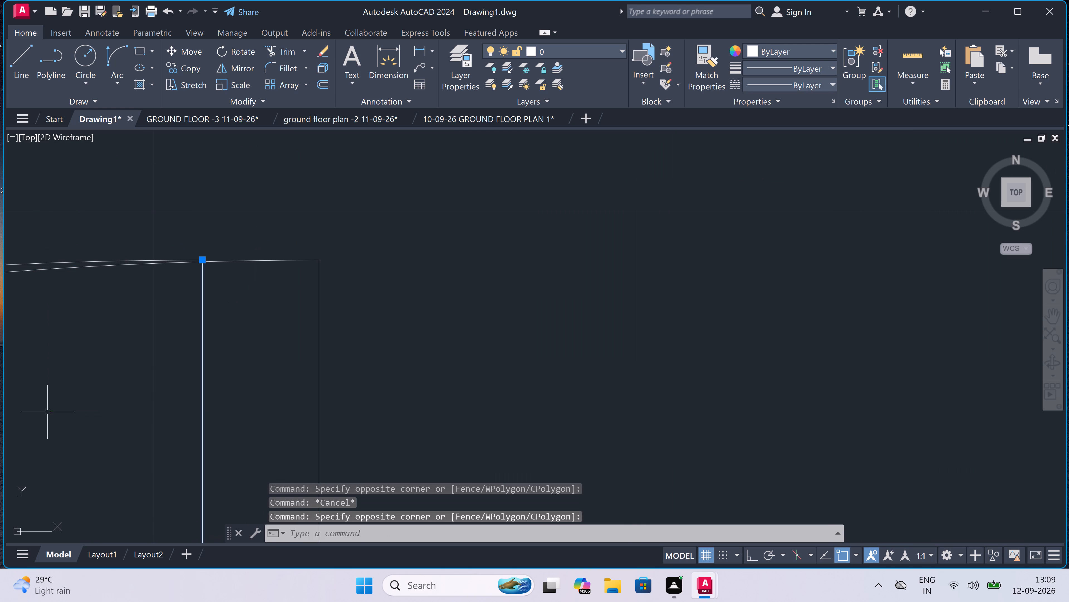
scroll(67, 389, "down", 4)
scroll(199, 267, "down", 6)
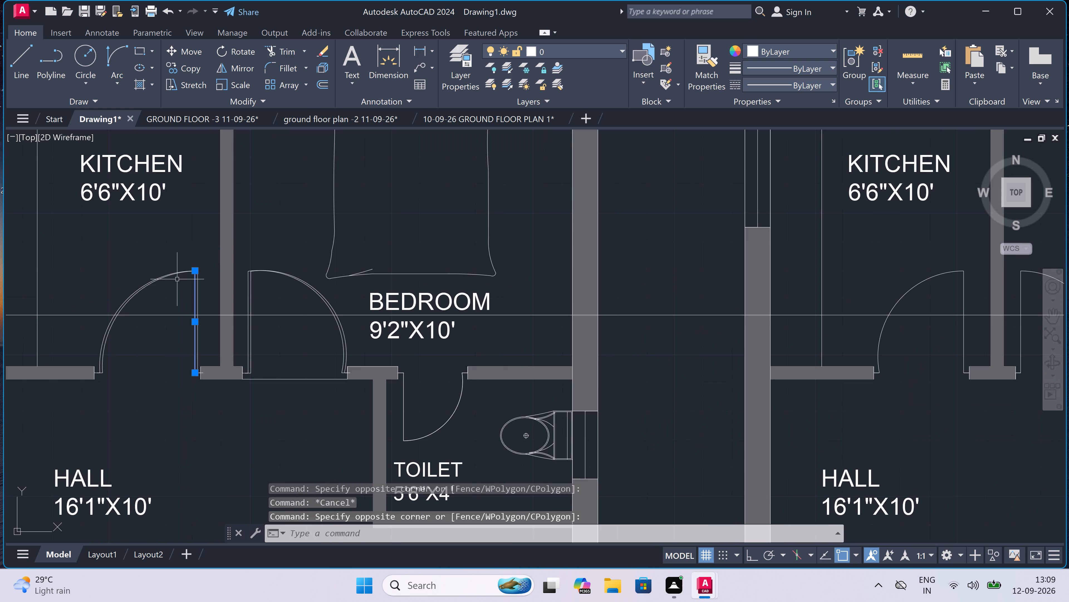
scroll(148, 294, "up", 4)
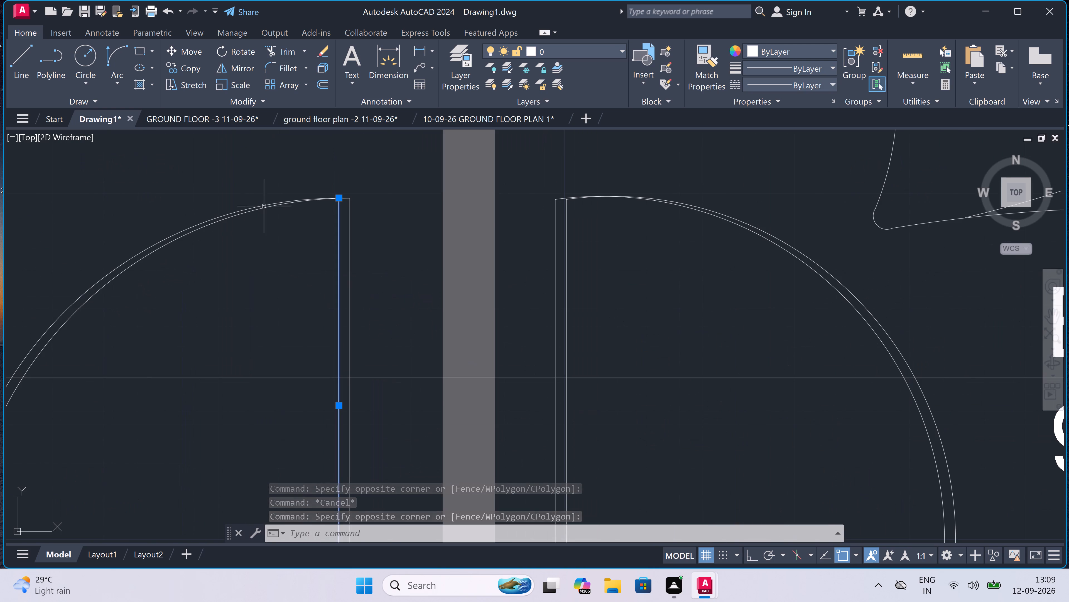
scroll(299, 187, "up", 4)
scroll(338, 241, "up", 3)
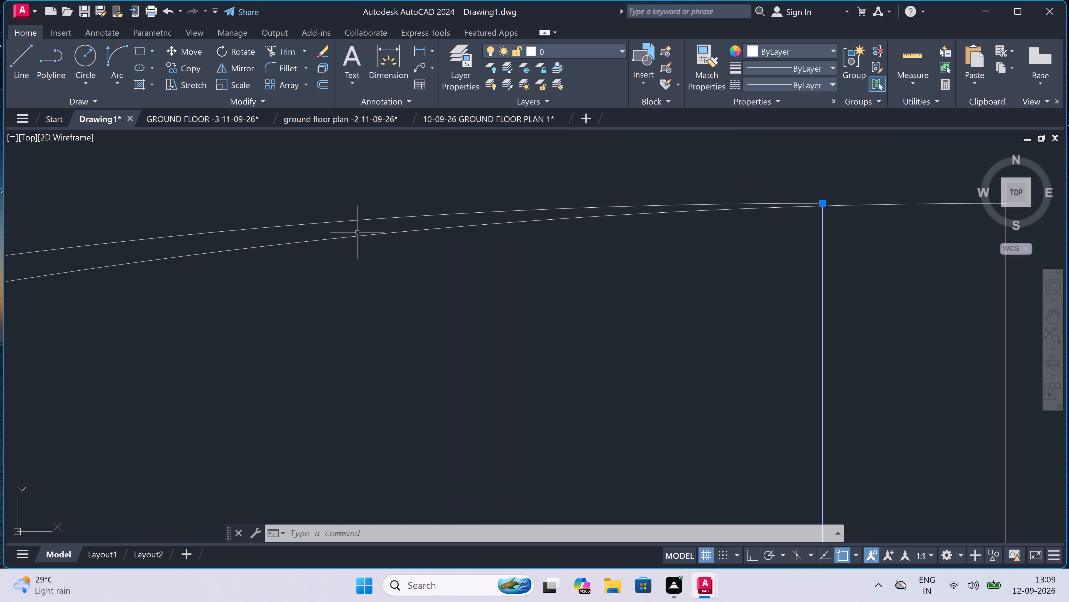
left_click(337, 225)
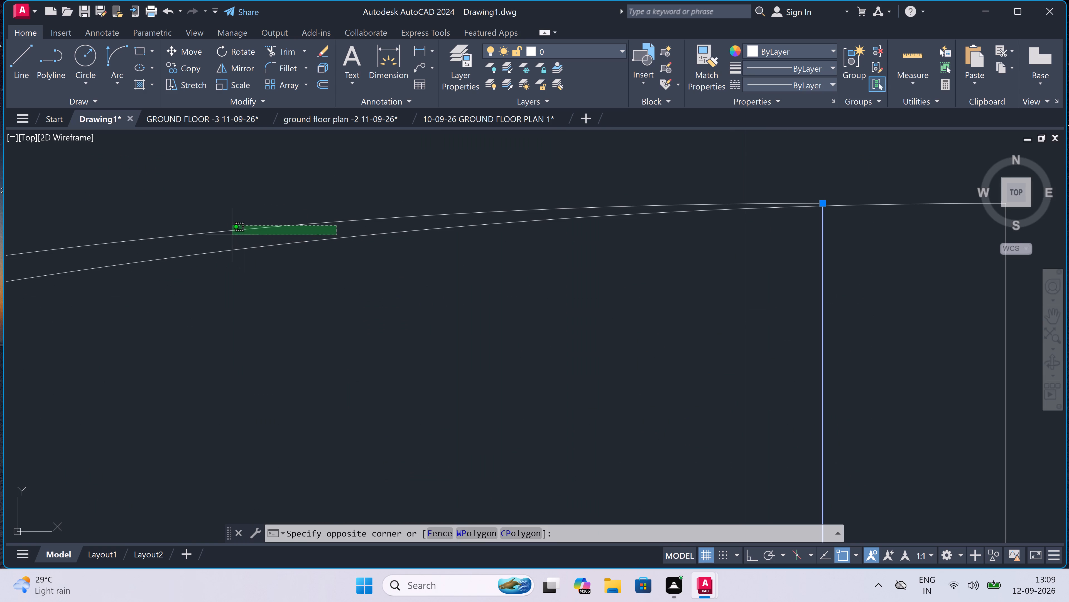
double_click(217, 220)
scroll(229, 208, "down", 5)
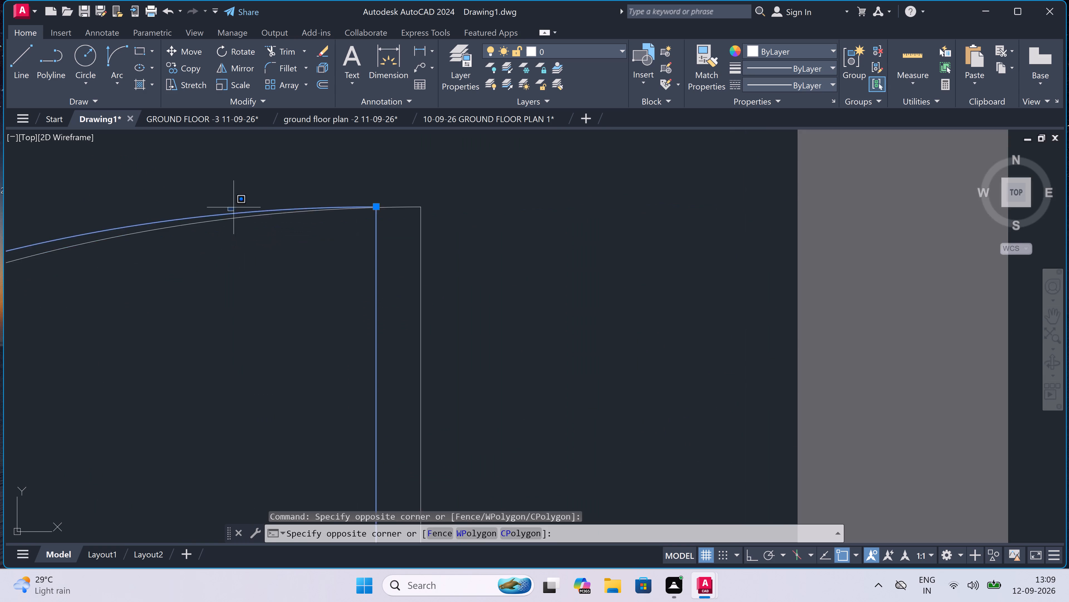
scroll(237, 204, "down", 2)
key("Delete")
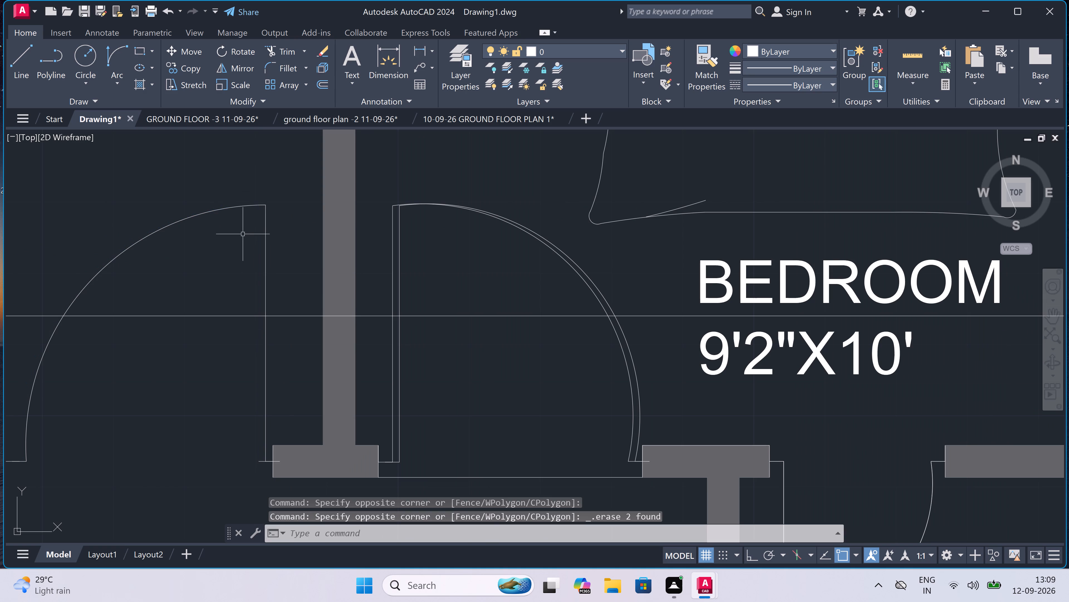
Trim the kitchen door's short jamb line where it overshoots into the wall and past the remaining leaf line.
scroll(121, 488, "down", 2)
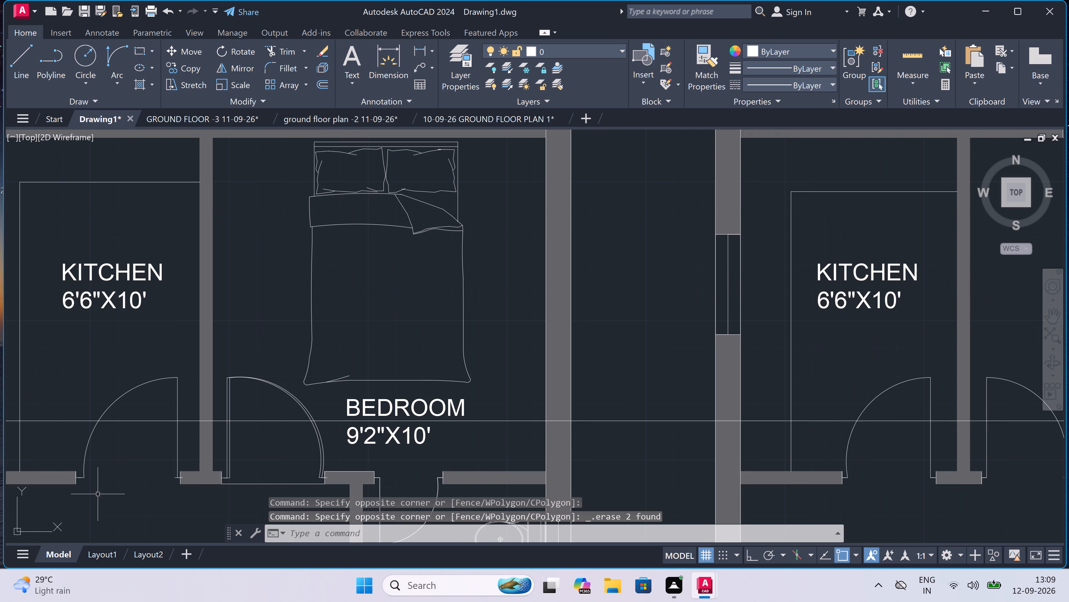
scroll(83, 486, "up", 4)
scroll(58, 449, "up", 3)
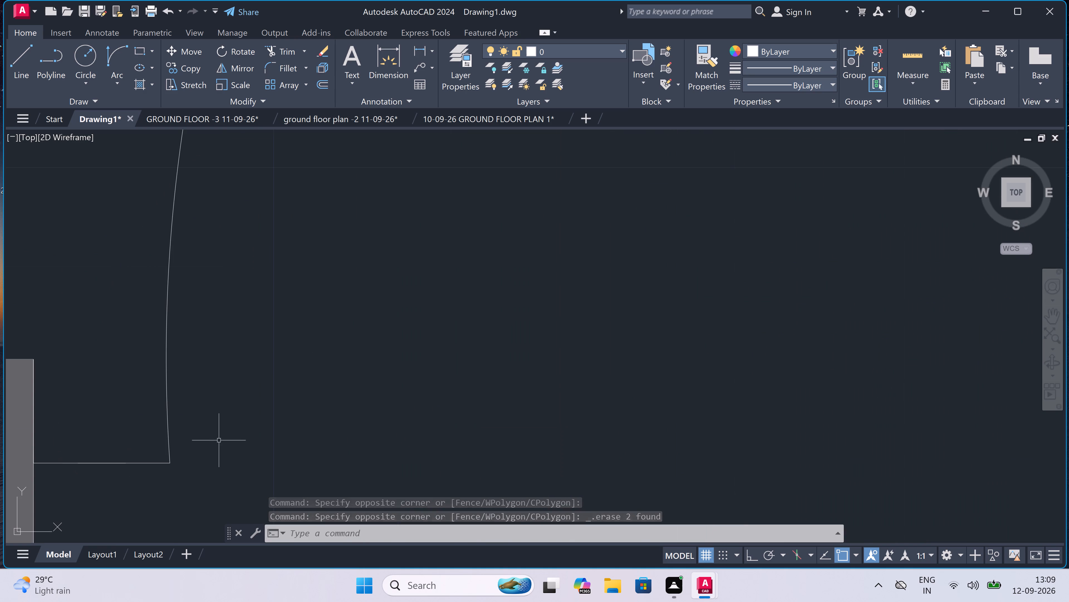
scroll(227, 437, "down", 2)
scroll(702, 405, "down", 2)
scroll(773, 429, "up", 4)
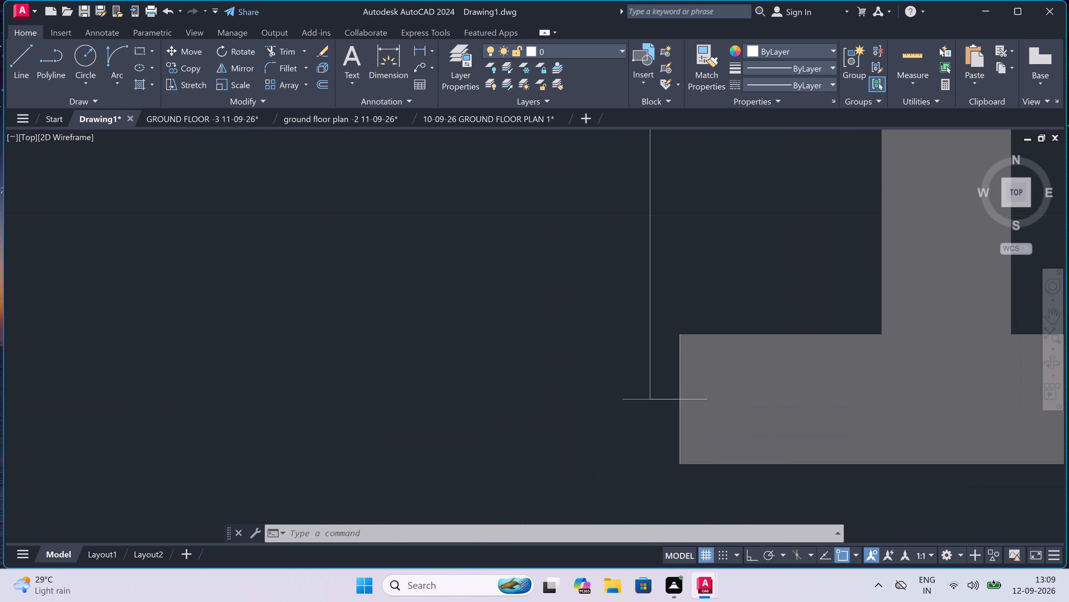
key("t")
key("r")
key("space")
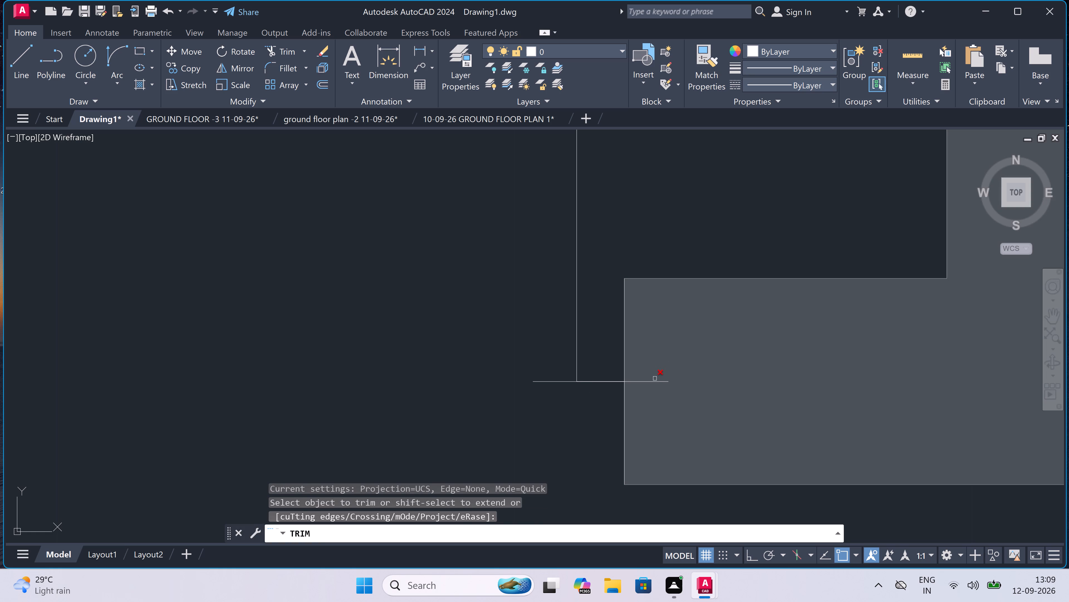
scroll(650, 383, "up", 2)
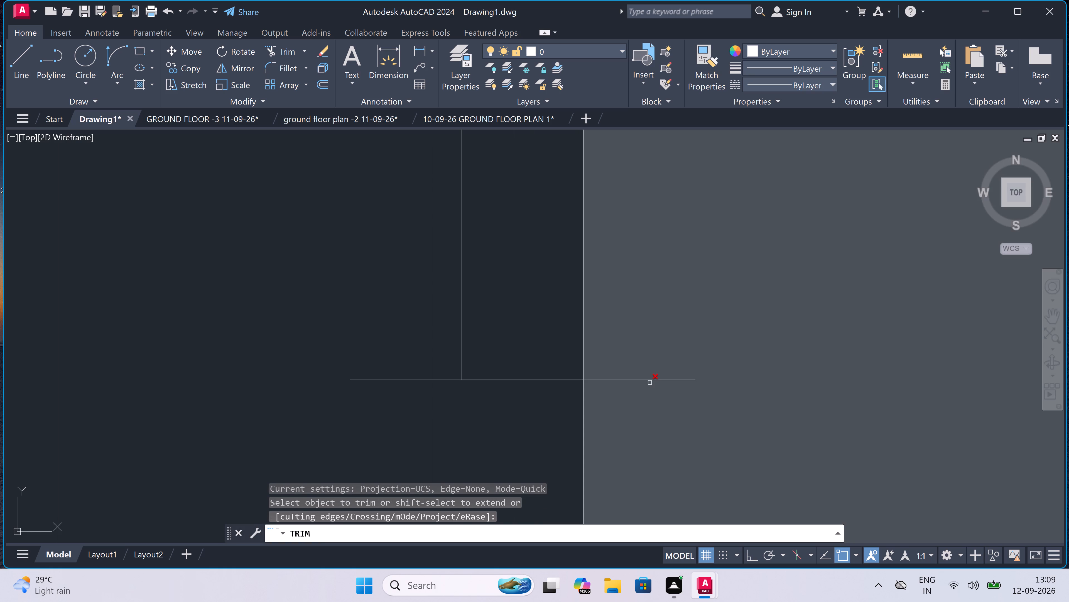
left_click(648, 379)
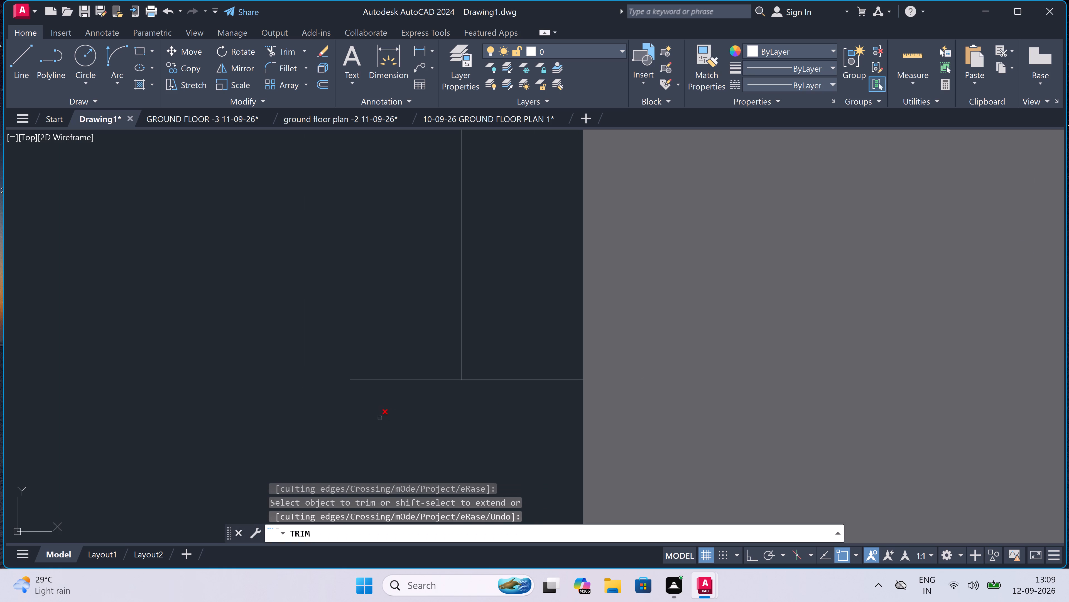
left_click(361, 417)
left_click(379, 335)
key("Escape")
scroll(379, 336, "down", 1)
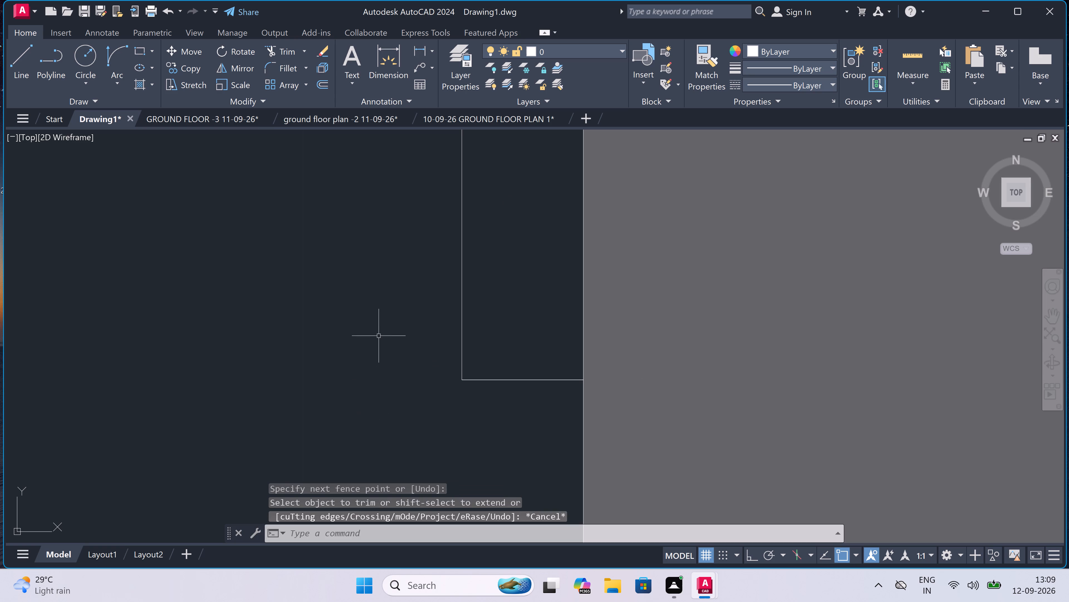
Erase the adjacent bedroom door's east leaf line, outer swing arc and the short overlapping lines at both jambs.
scroll(379, 336, "down", 6)
scroll(531, 324, "up", 4)
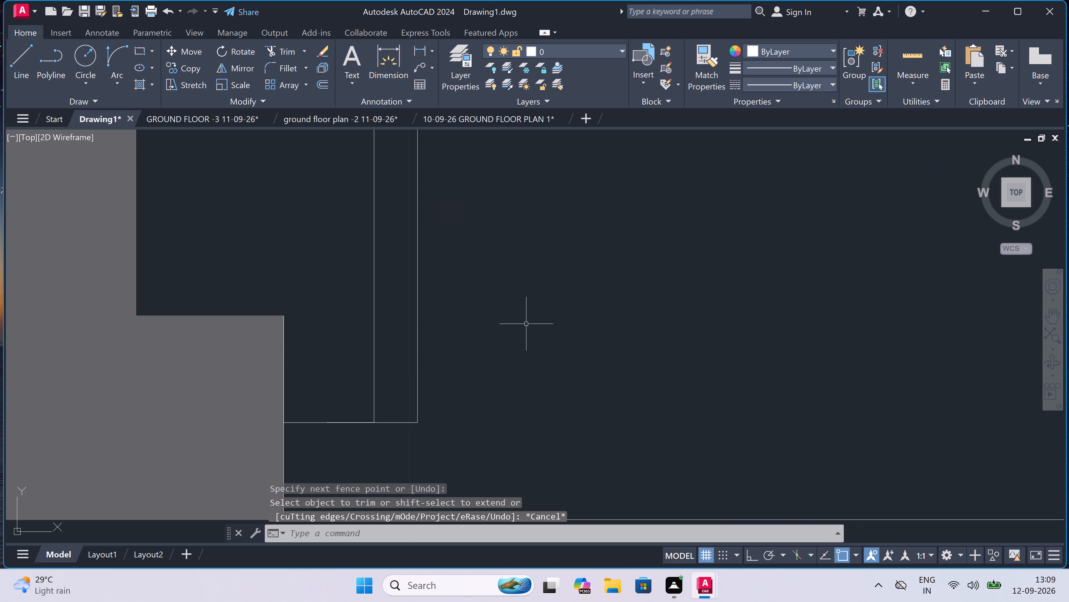
left_click(418, 390)
left_click(404, 422)
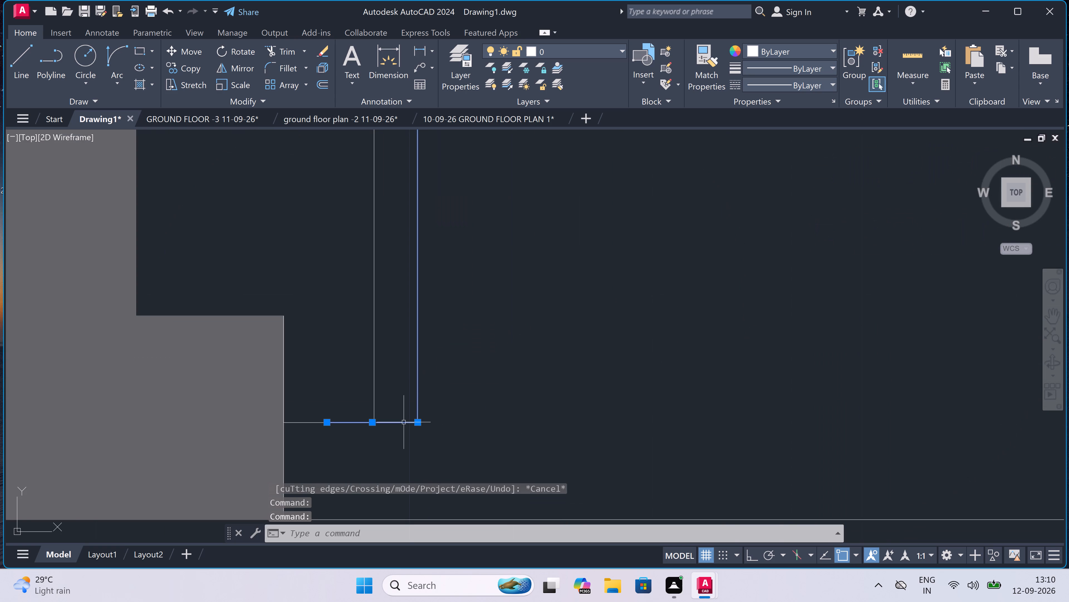
scroll(404, 422, "down", 4)
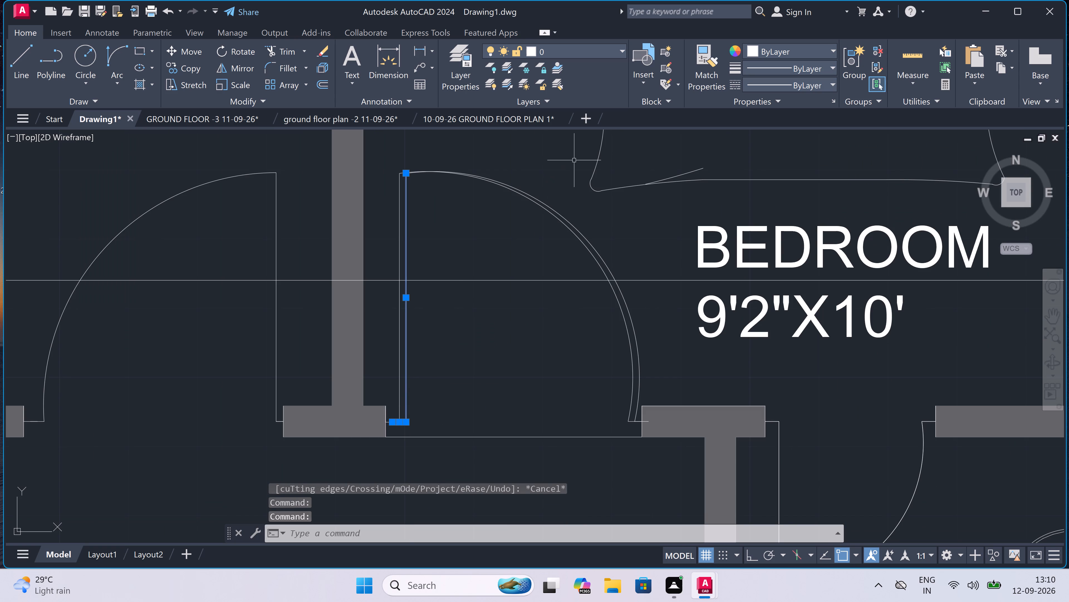
scroll(379, 169, "up", 3)
scroll(537, 155, "up", 4)
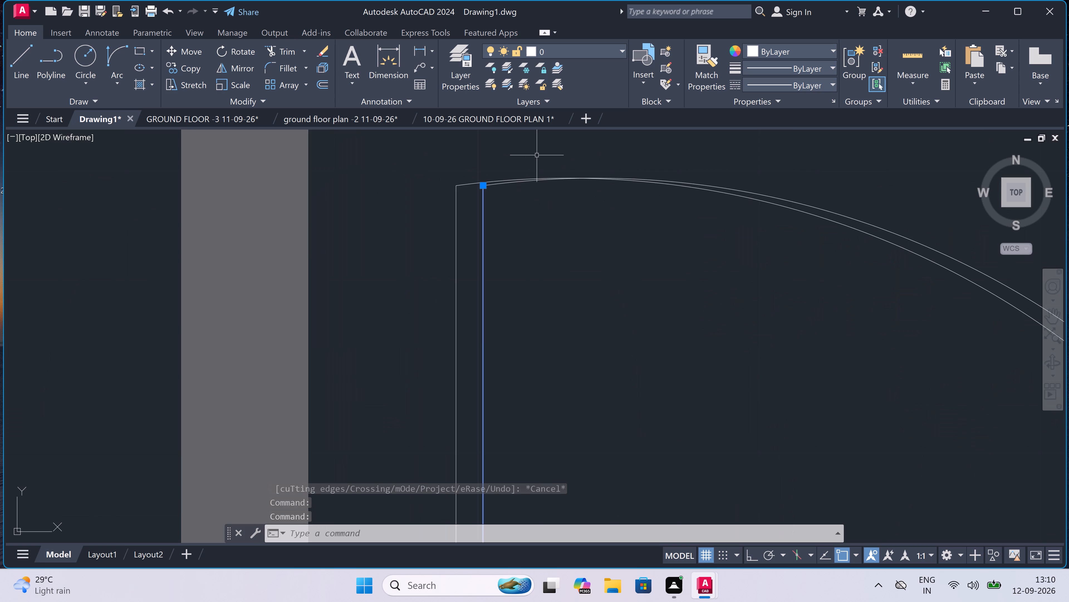
scroll(542, 158, "down", 4)
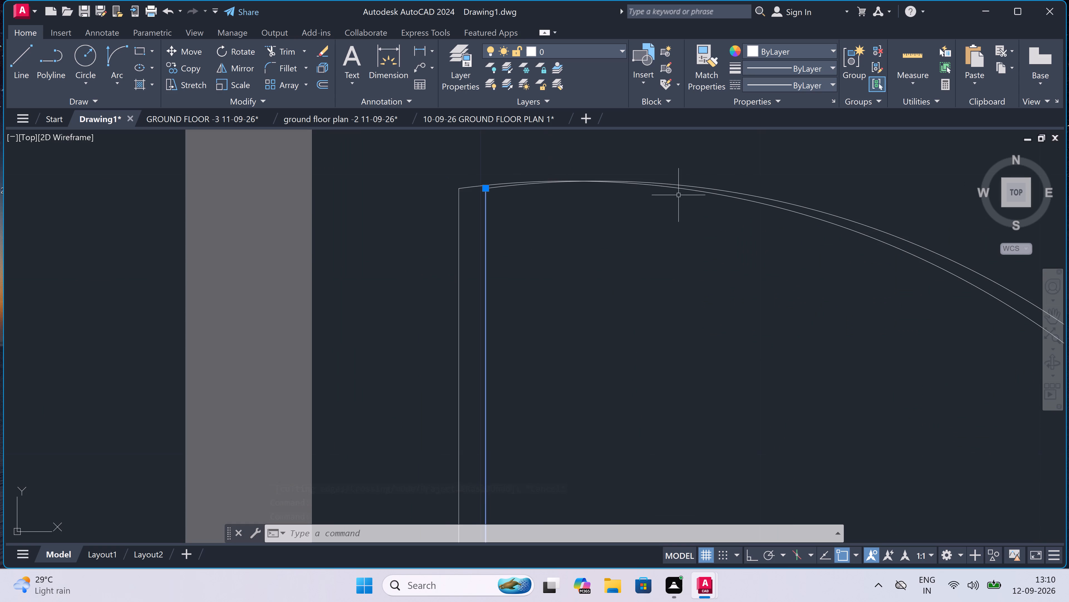
left_click(826, 212)
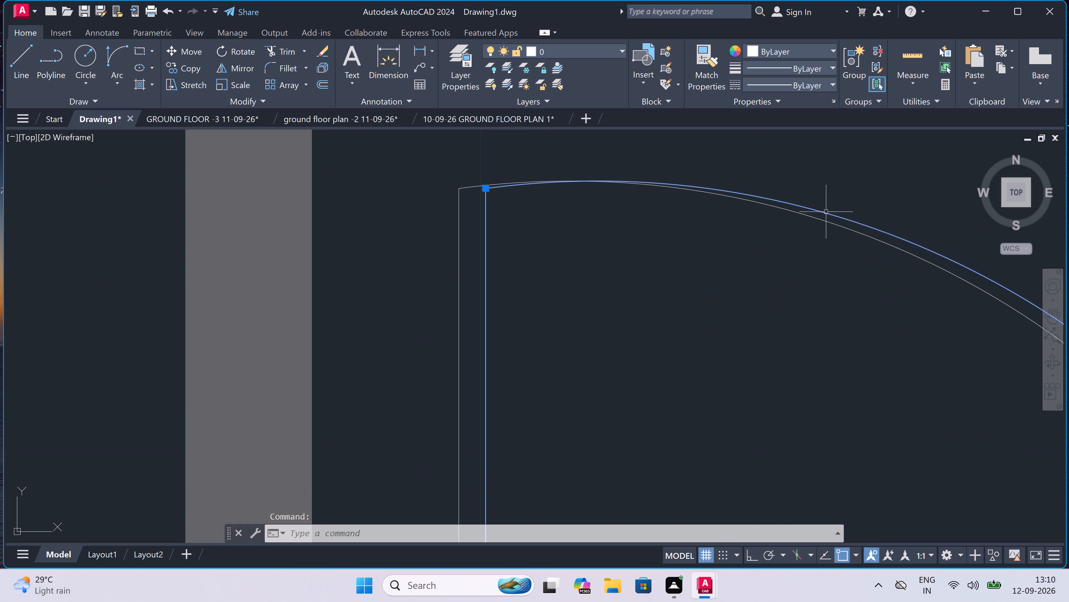
scroll(553, 209, "down", 7)
scroll(600, 275, "up", 3)
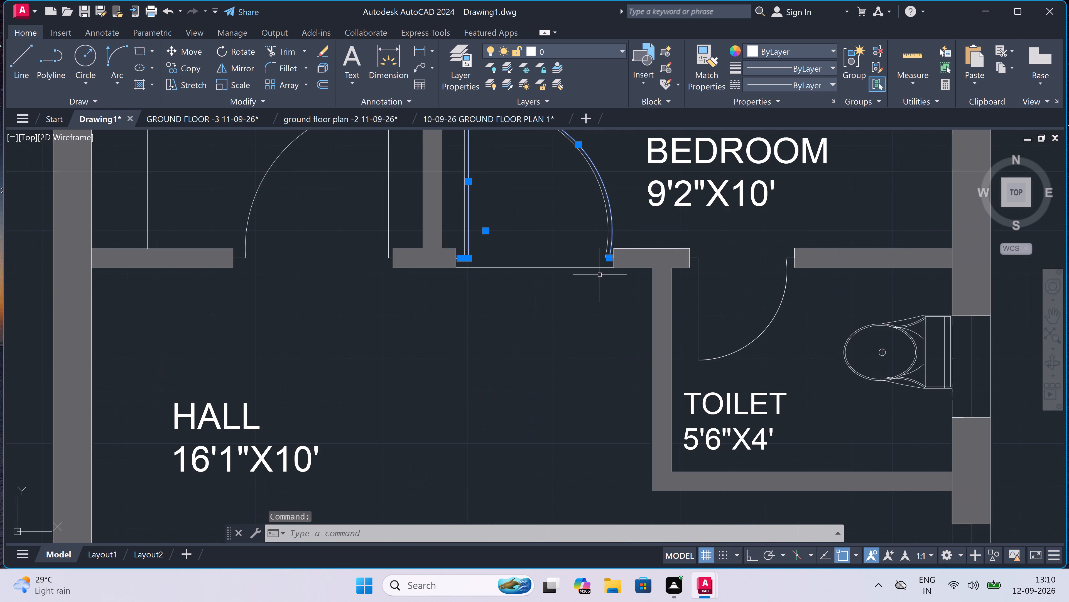
scroll(628, 243, "up", 3)
scroll(602, 263, "up", 3)
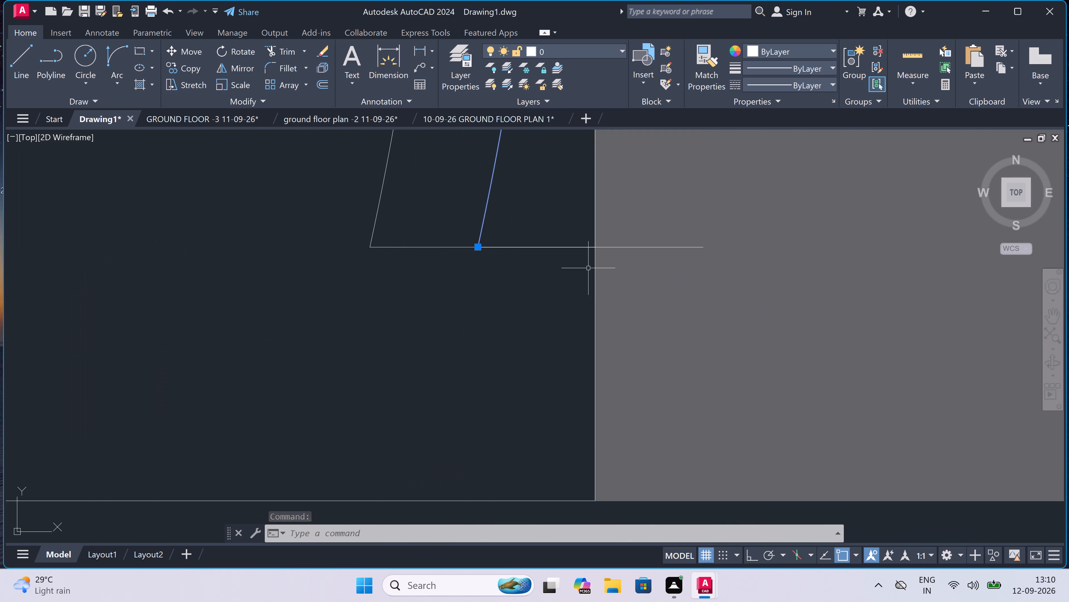
double_click(559, 249)
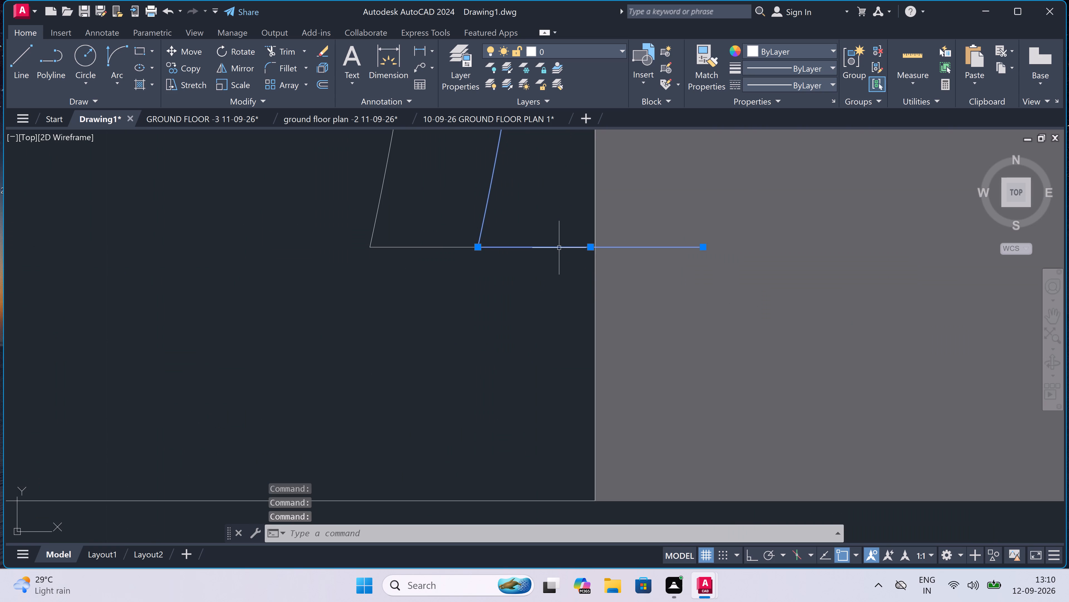
key("Delete")
Trim away the threshold line across the bedroom door opening between the two wall ends.
scroll(559, 248, "down", 6)
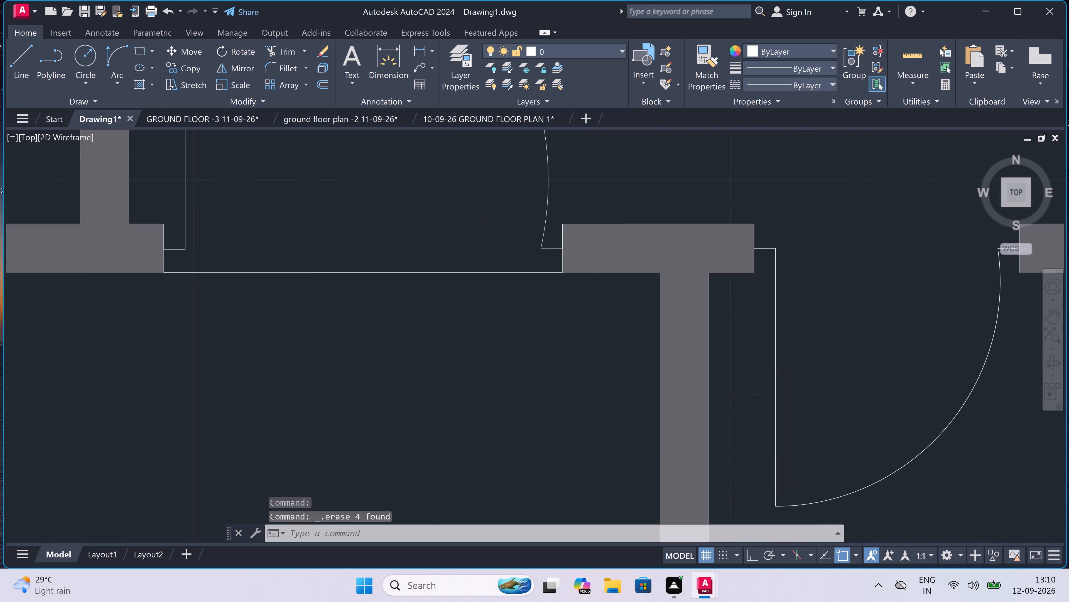
scroll(559, 248, "down", 2)
scroll(498, 270, "up", 1)
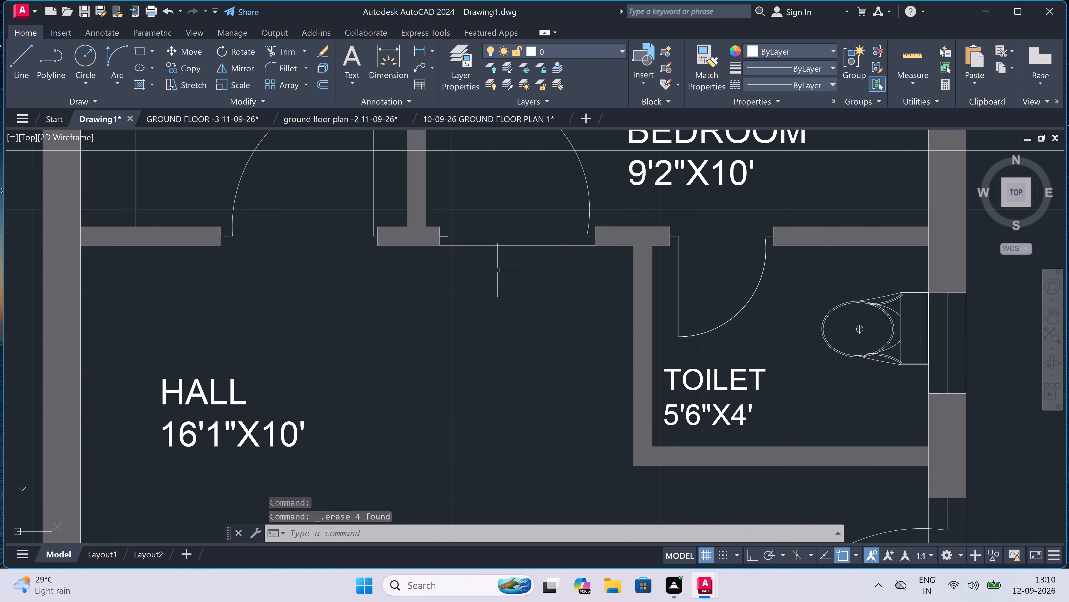
key("t")
type("R")
key("space")
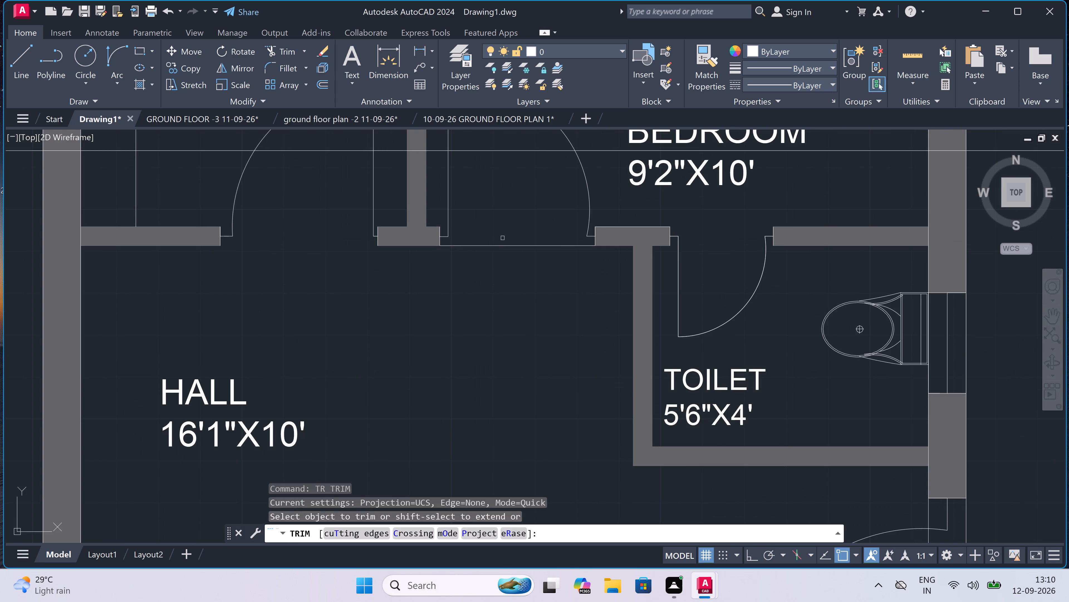
left_click(503, 235)
left_click(502, 239)
left_click(490, 282)
left_click(499, 227)
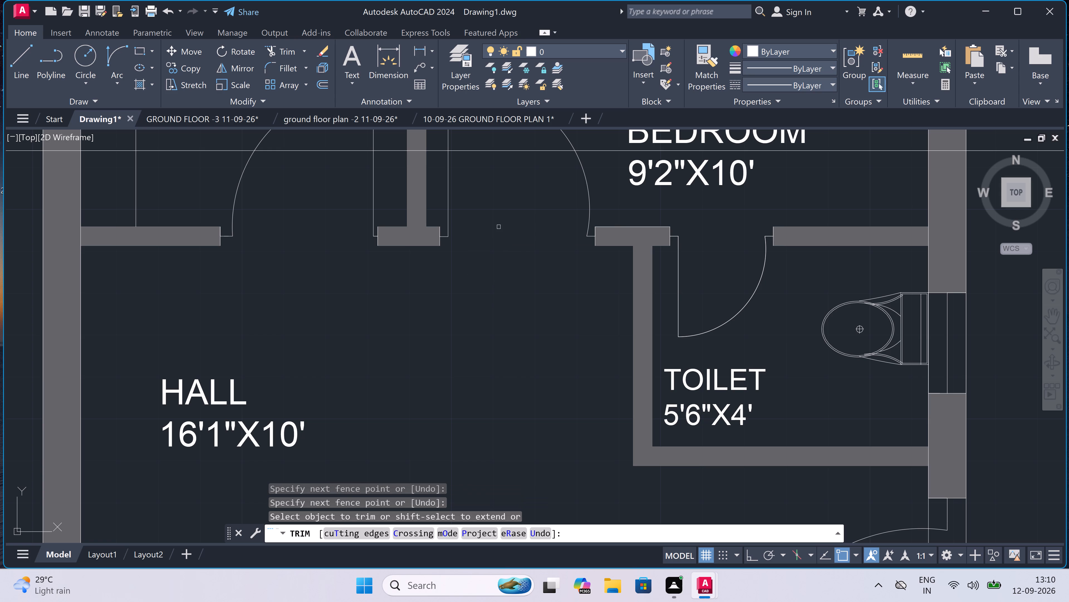
key("Escape")
Draw vertical construction lines through both faces of the kitchen–bedroom partition wall in the copied plan's west unit.
scroll(499, 227, "down", 2)
scroll(498, 221, "up", 2)
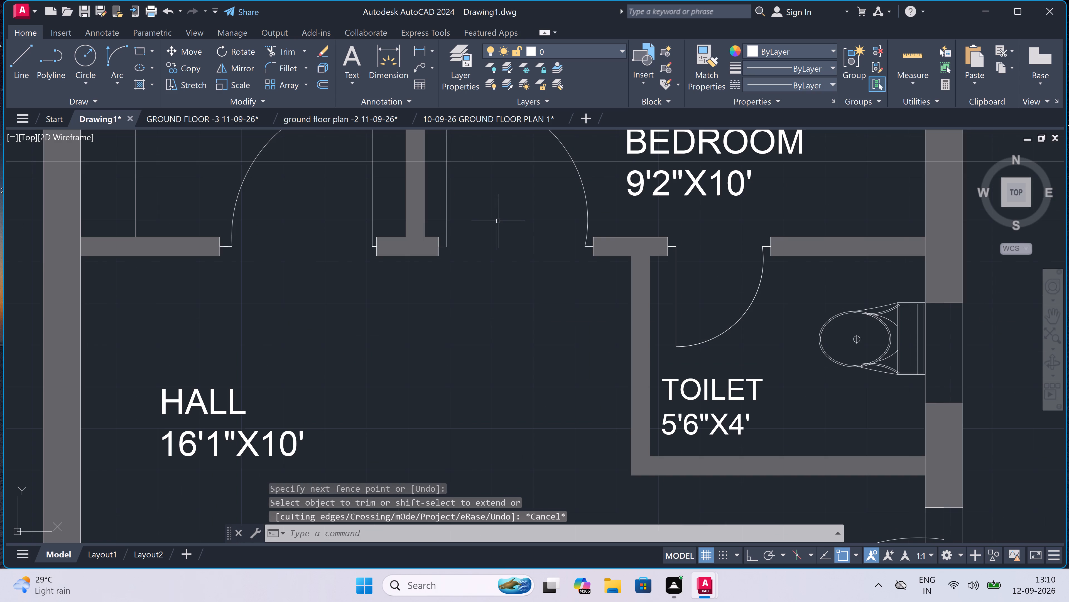
type("XL")
key("space")
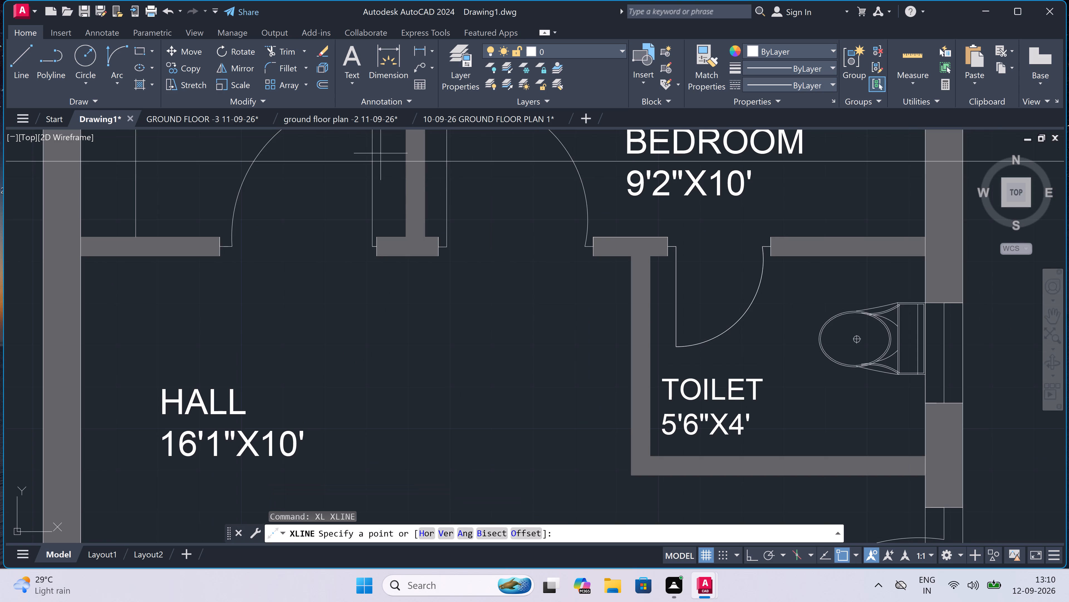
double_click(444, 531)
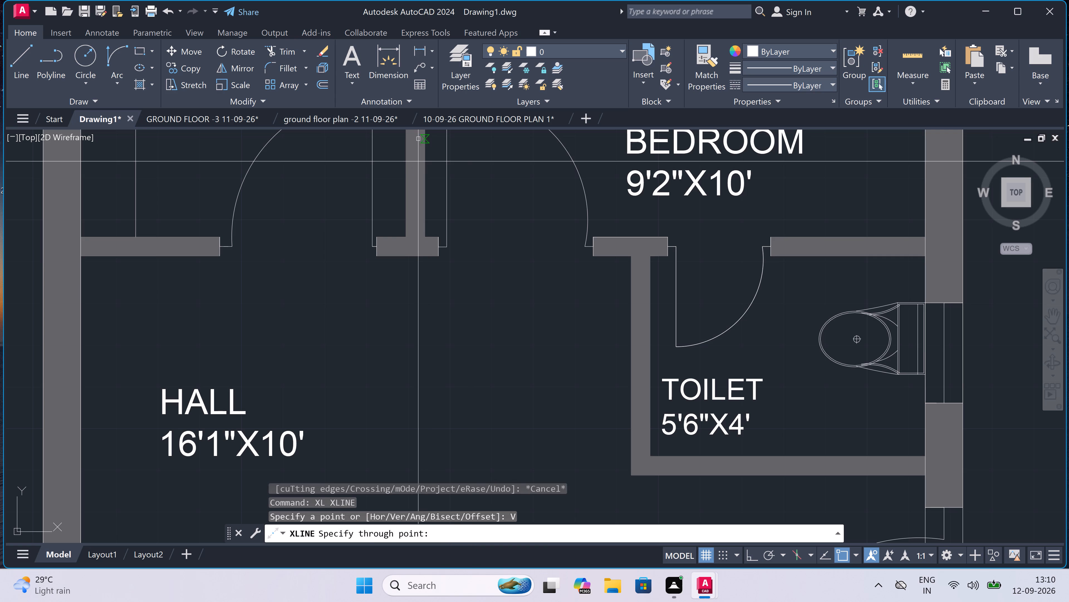
left_click(406, 157)
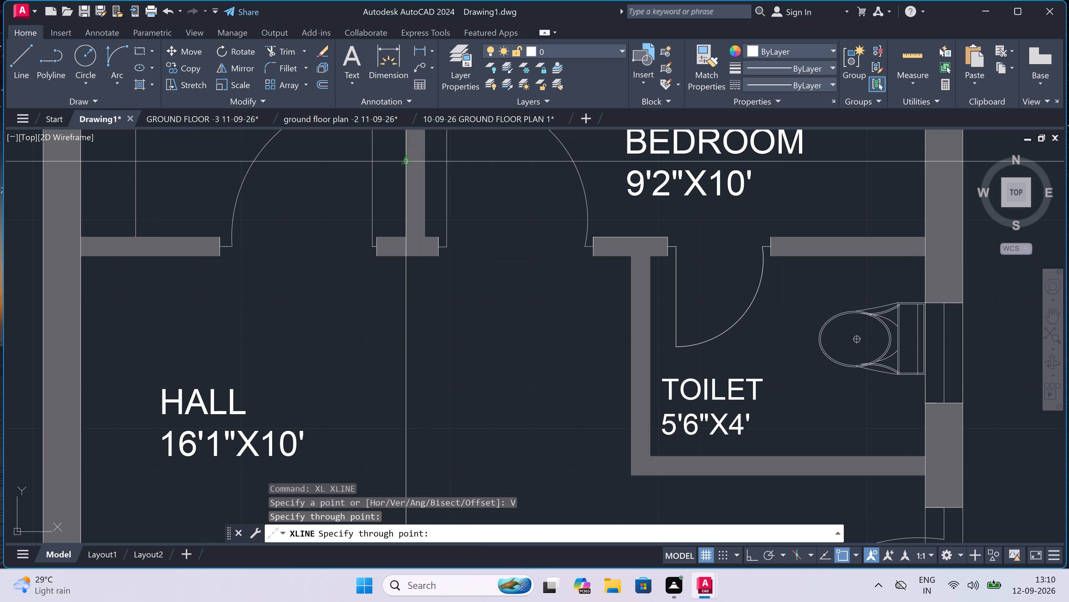
left_click(427, 158)
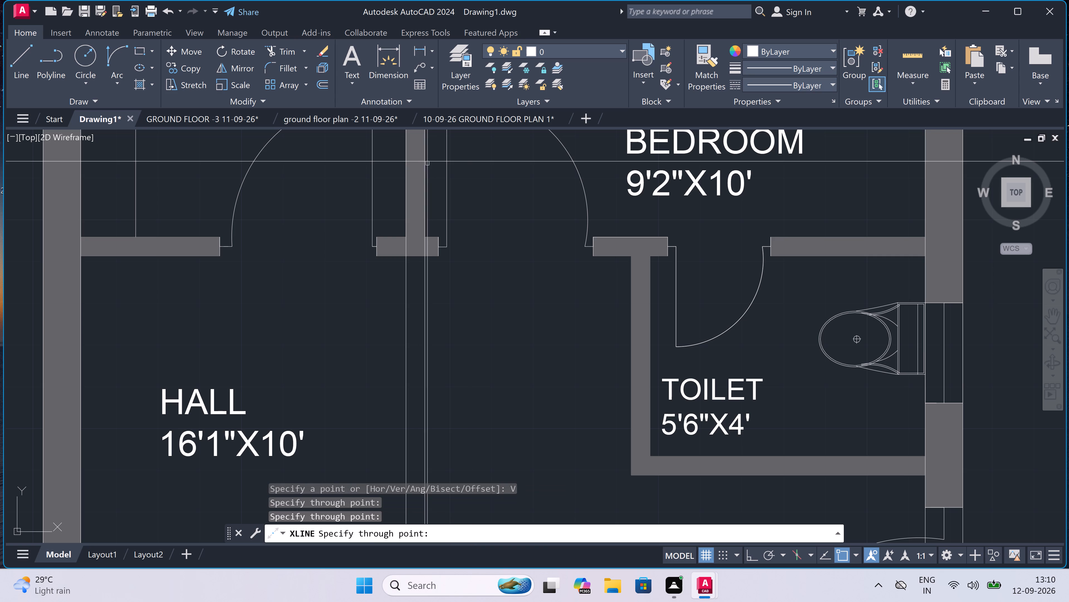
Add vertical construction lines through both faces of the kitchen–bedroom partition wall in the copied plan's top east unit.
scroll(447, 304, "down", 9)
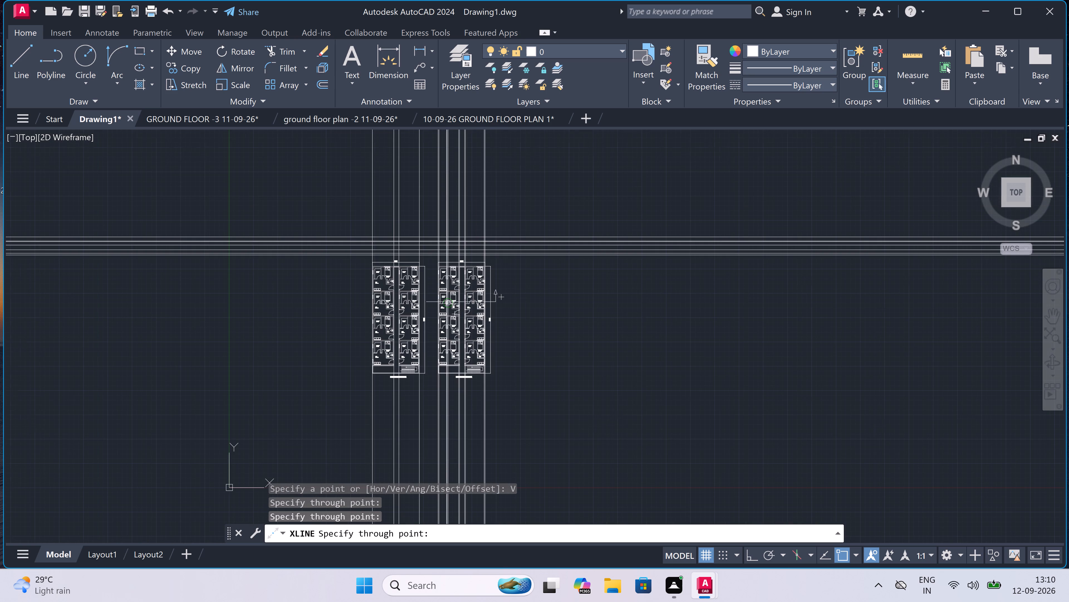
scroll(430, 294, "up", 4)
scroll(430, 295, "down", 4)
scroll(433, 258, "up", 3)
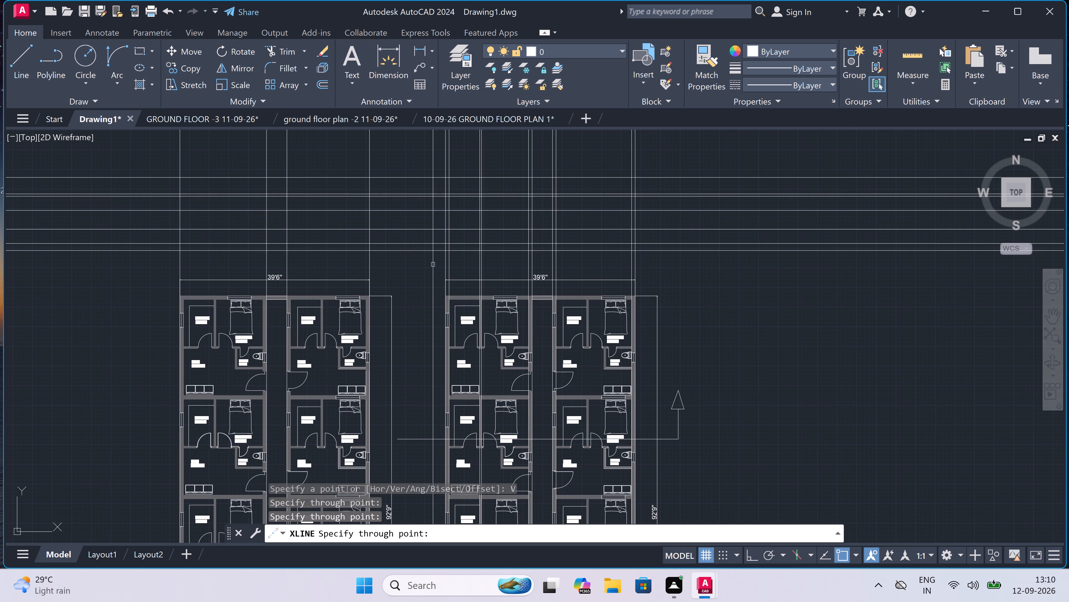
scroll(427, 286, "up", 1)
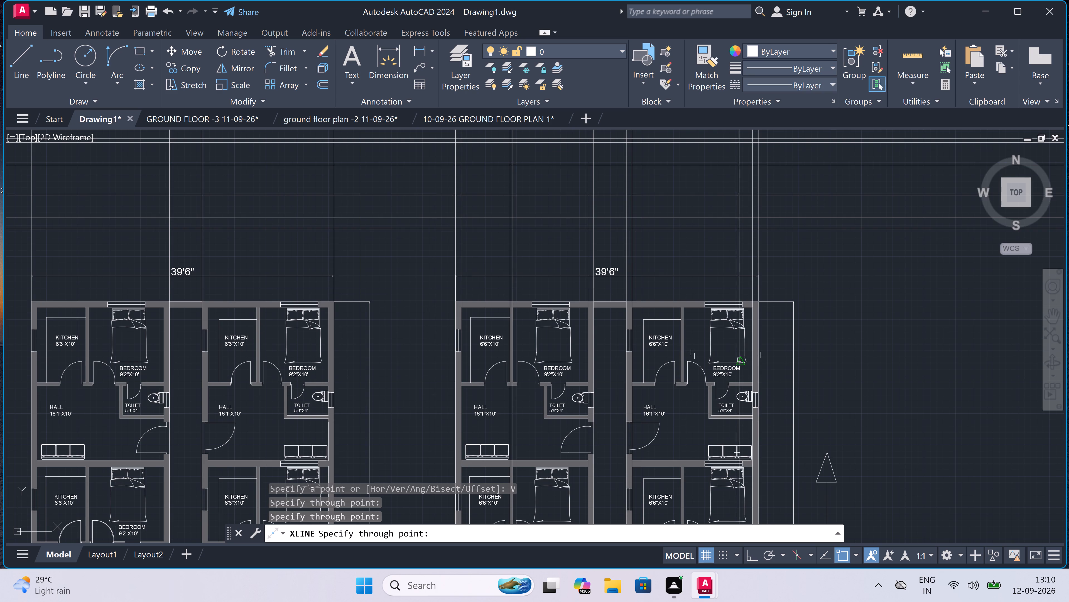
scroll(807, 361, "up", 2)
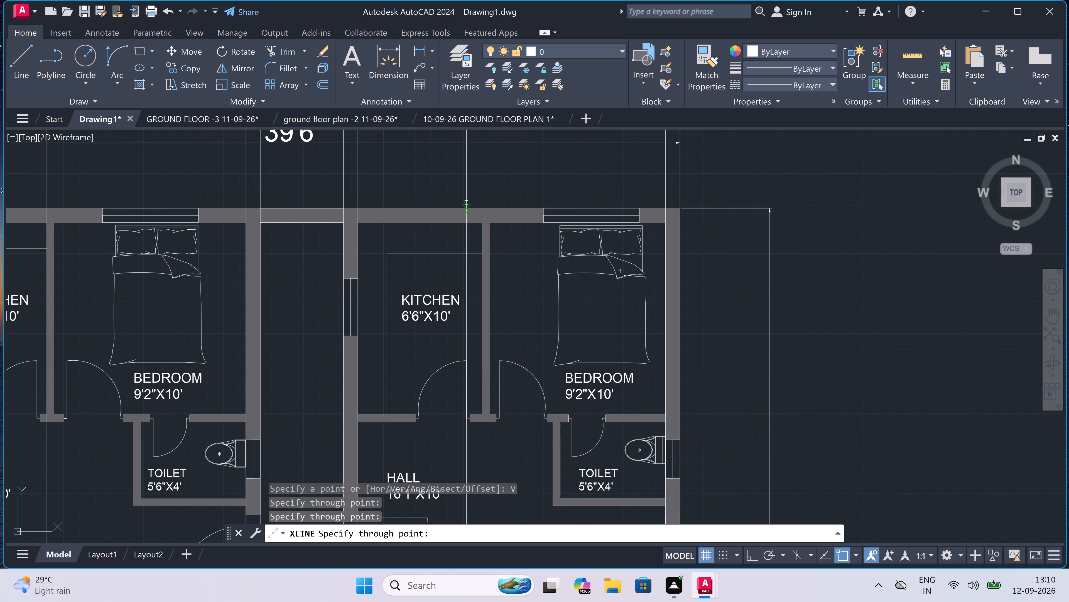
left_click(482, 225)
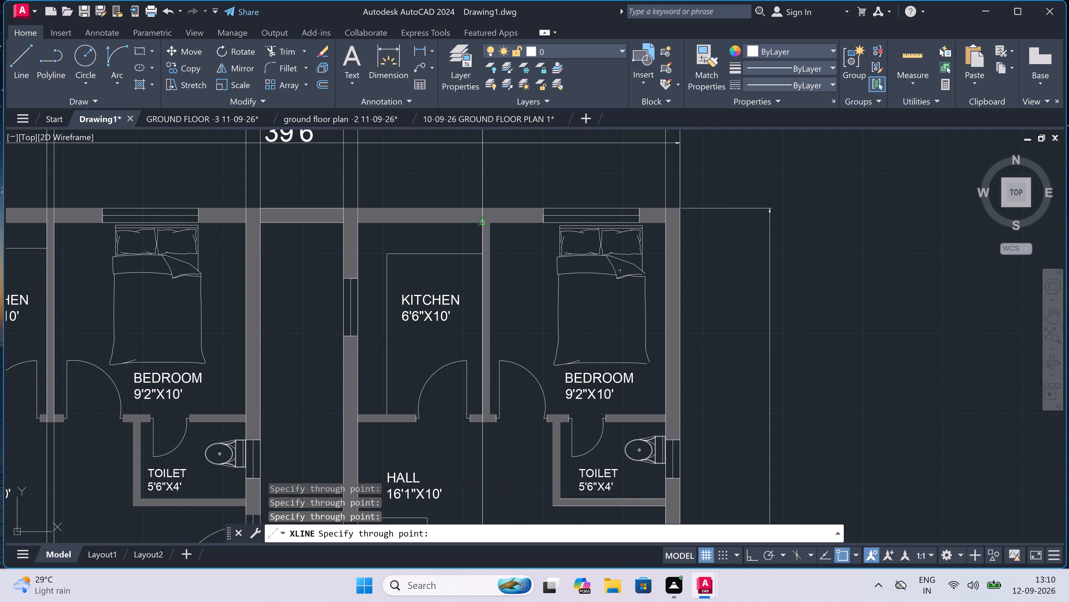
left_click(493, 226)
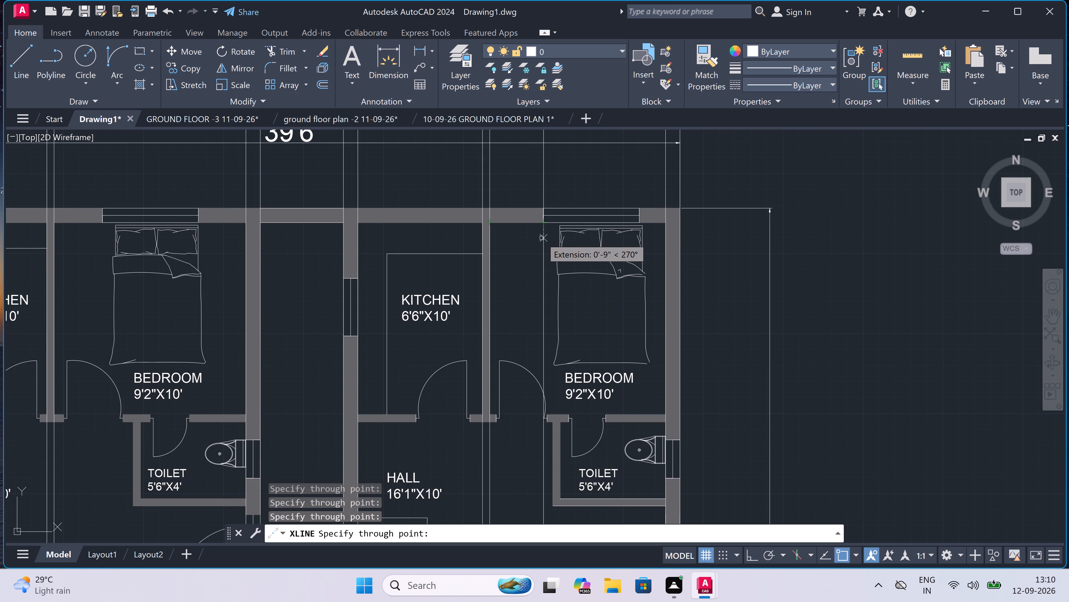
Project vertical construction lines from both jambs of the north bedroom window in the copied plan's top west unit.
scroll(539, 243, "down", 1)
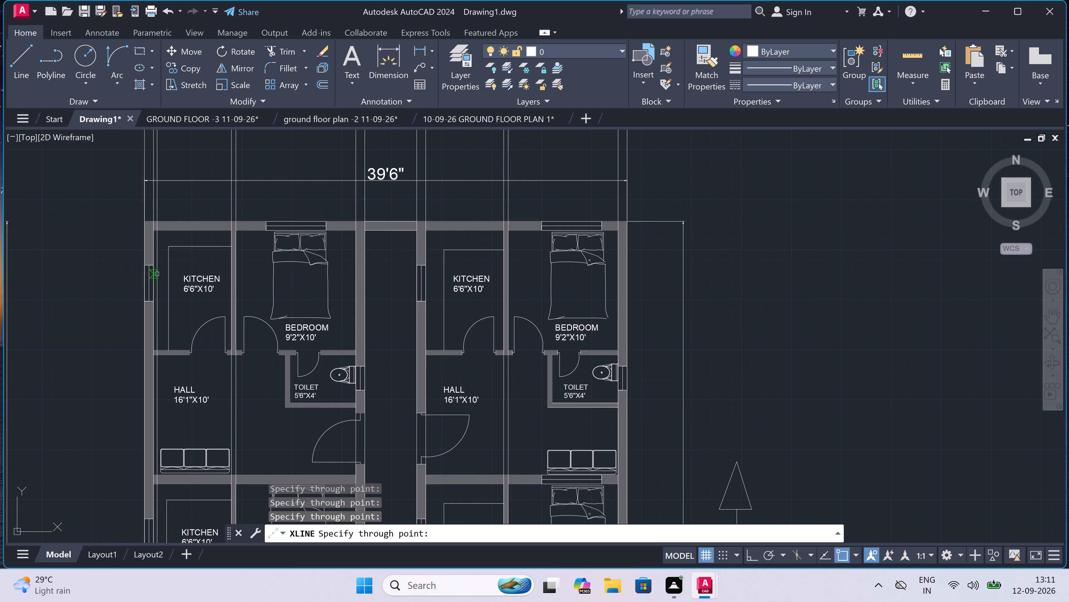
scroll(92, 243, "up", 2)
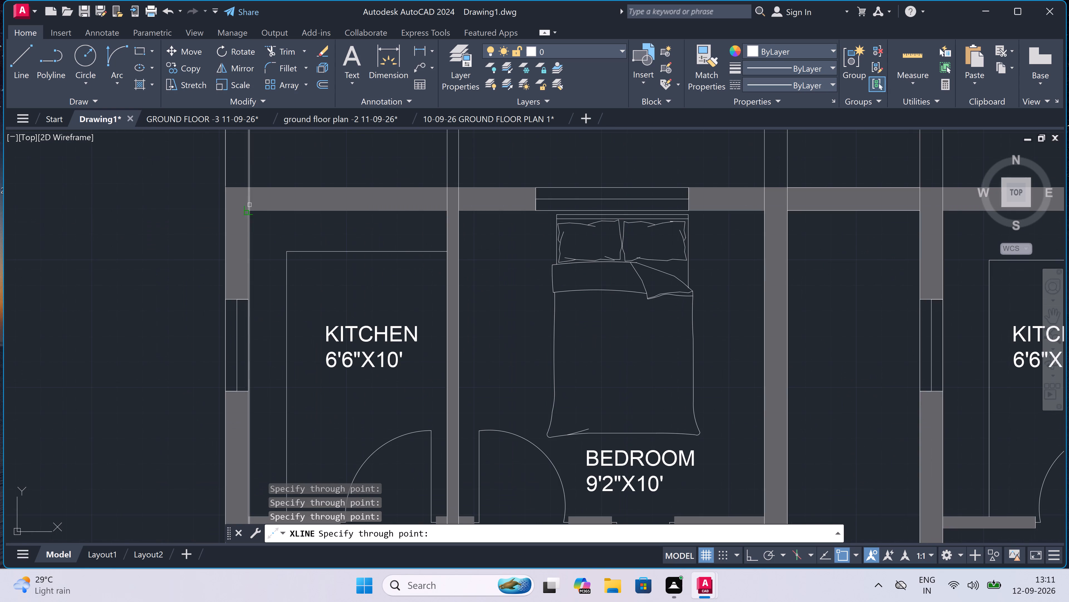
scroll(532, 214, "up", 2)
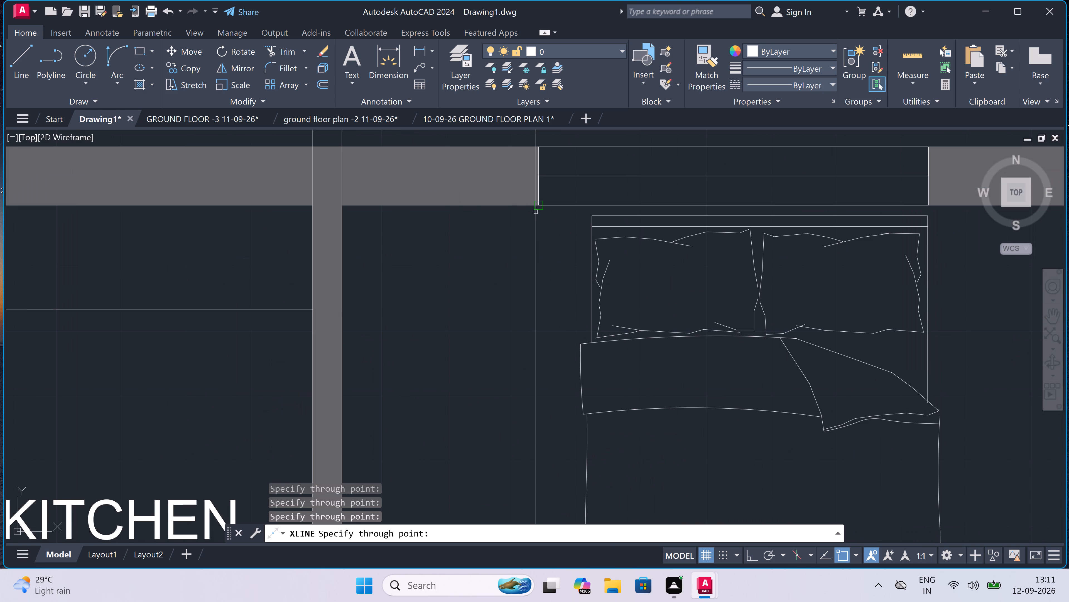
left_click_drag(536, 203, 531, 203)
scroll(273, 255, "down", 4)
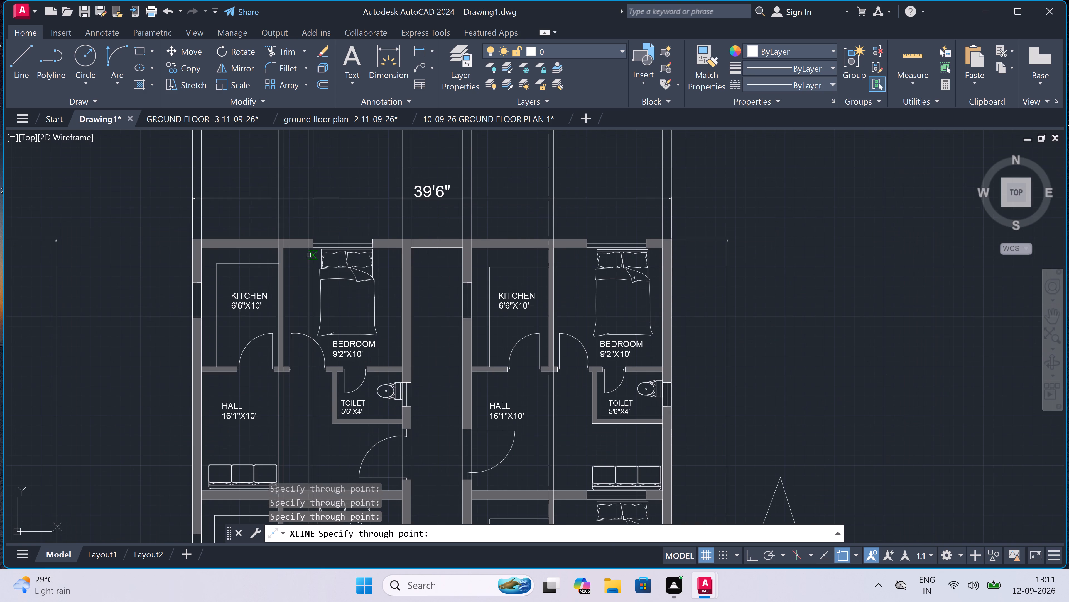
scroll(390, 258, "up", 2)
scroll(351, 221, "up", 2)
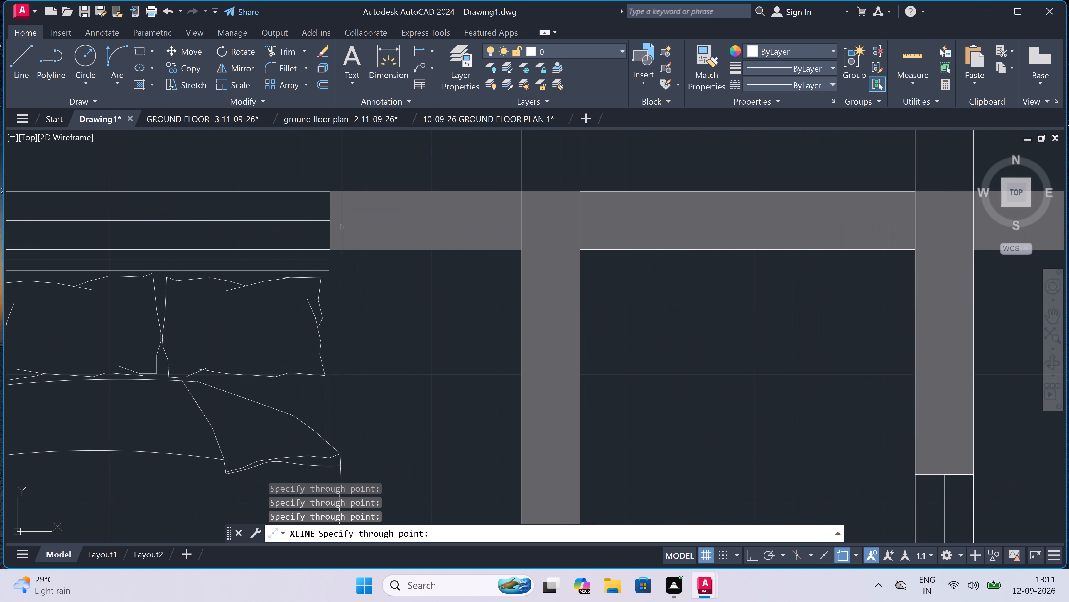
left_click(327, 252)
Project vertical construction lines from both jambs of the north bedroom window in the copied plan's top east unit.
scroll(327, 252, "down", 5)
scroll(556, 270, "up", 3)
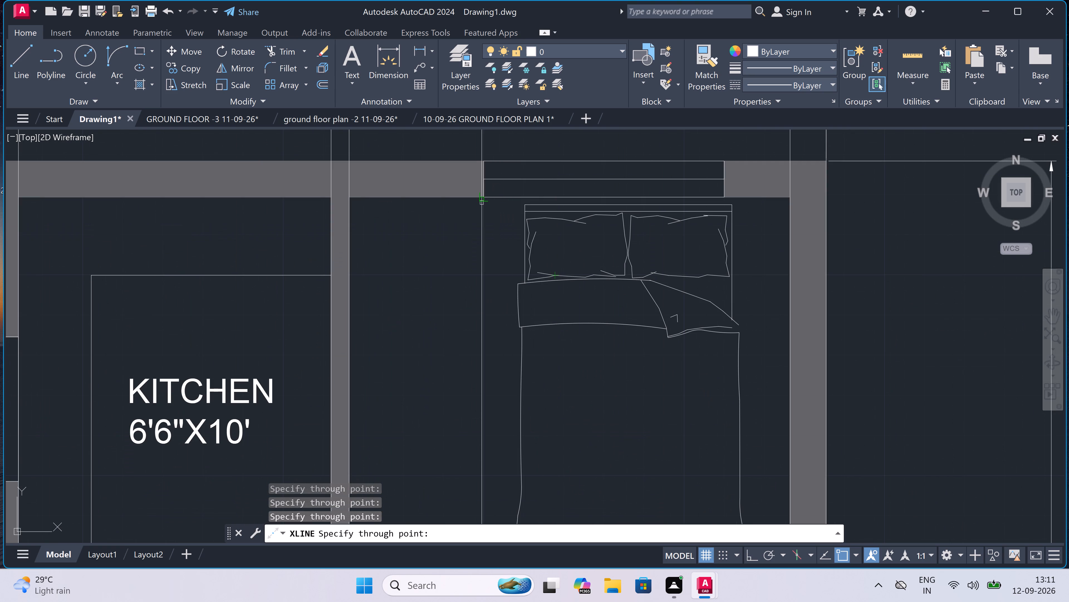
left_click_drag(482, 199, 472, 209)
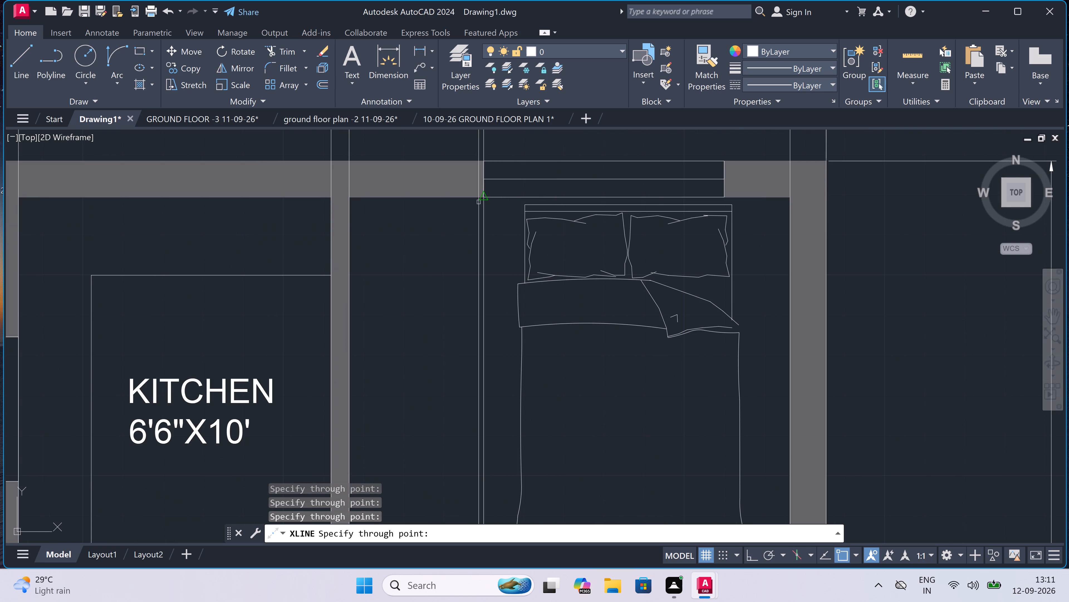
scroll(379, 231, "down", 4)
scroll(405, 237, "up", 3)
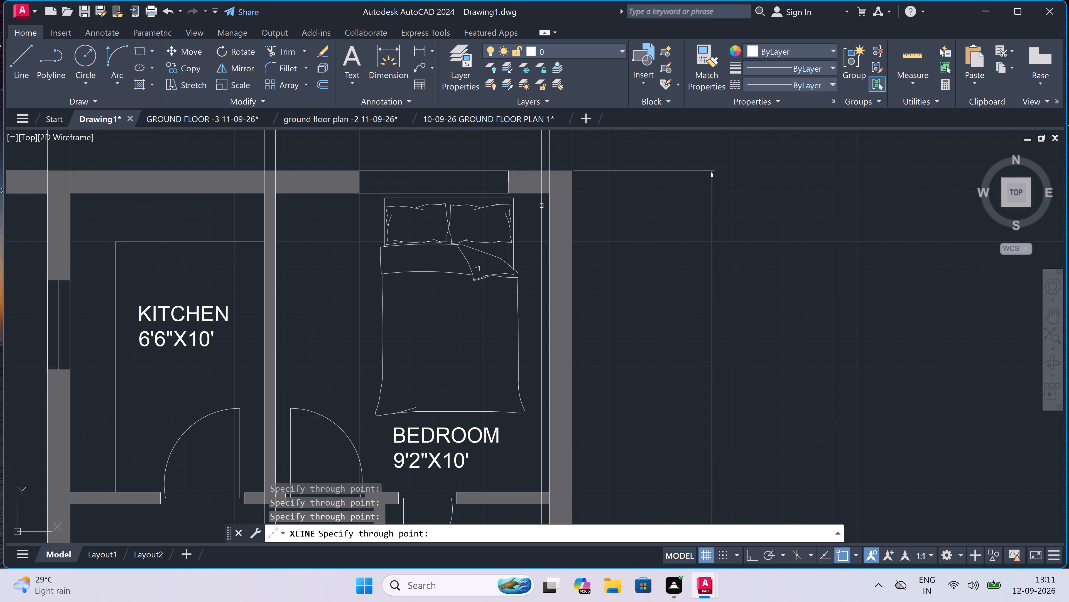
scroll(541, 203, "up", 3)
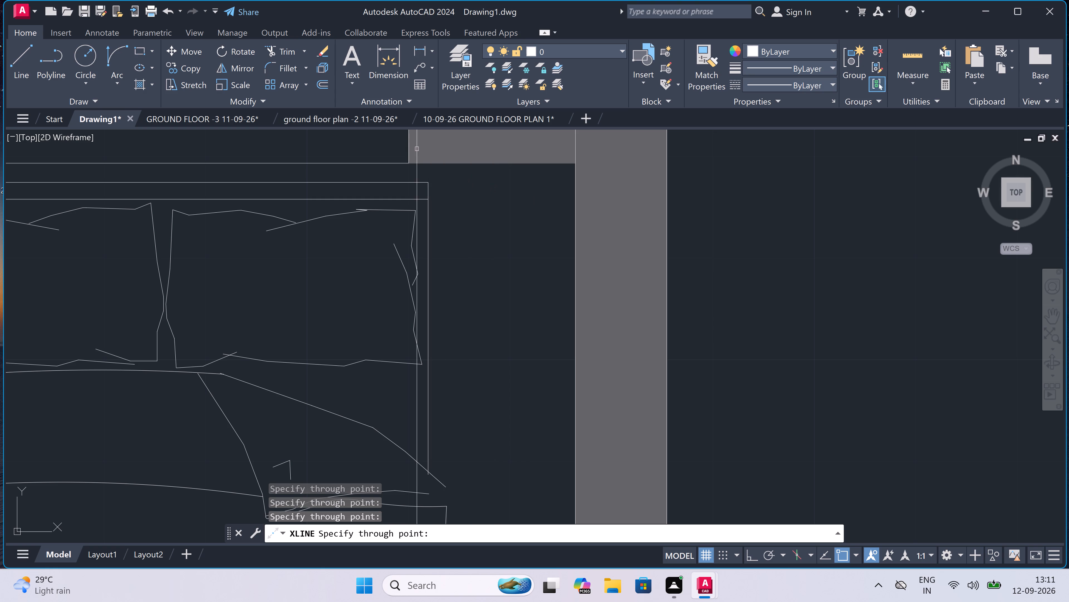
left_click(409, 160)
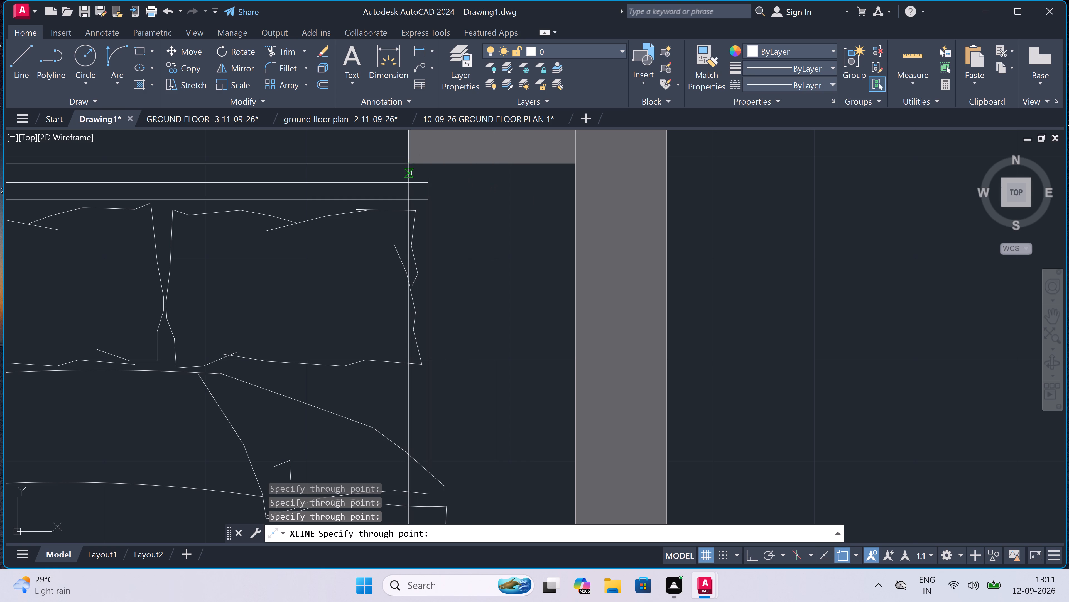
scroll(410, 173, "down", 7)
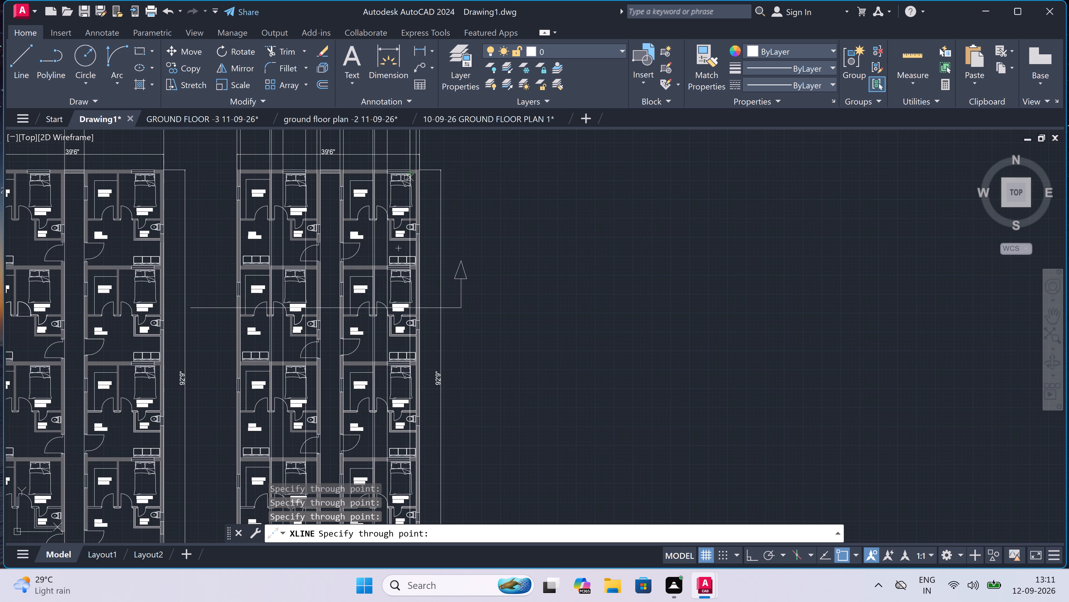
key("Escape")
Trim all vertical projection lines of both plans where they extend above the topmost horizontal level line.
scroll(295, 250, "down", 4)
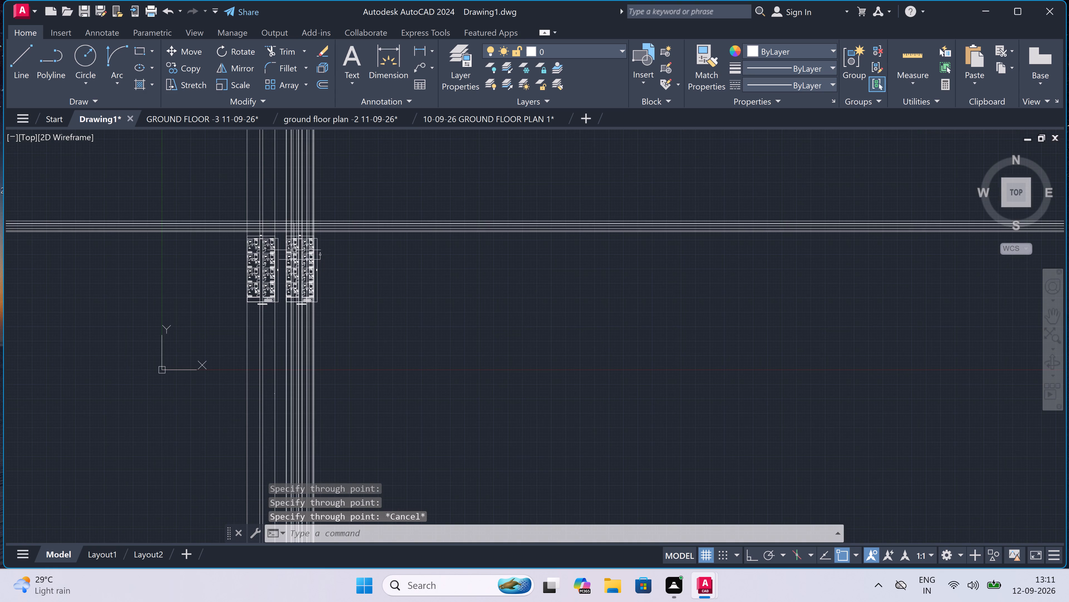
scroll(198, 213, "up", 4)
scroll(245, 208, "down", 2)
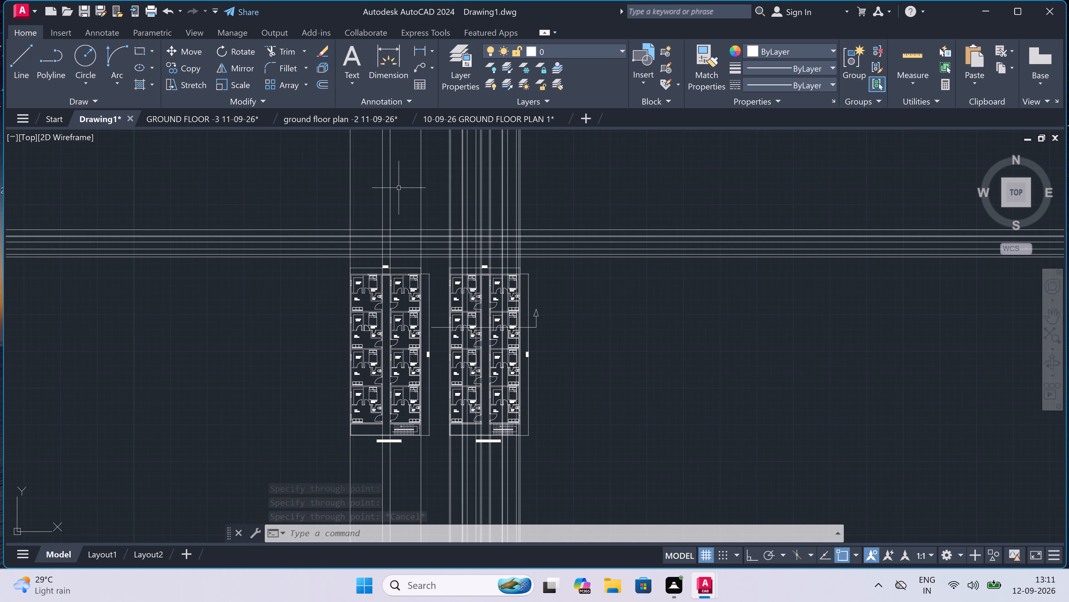
scroll(399, 188, "up", 2)
type("TR")
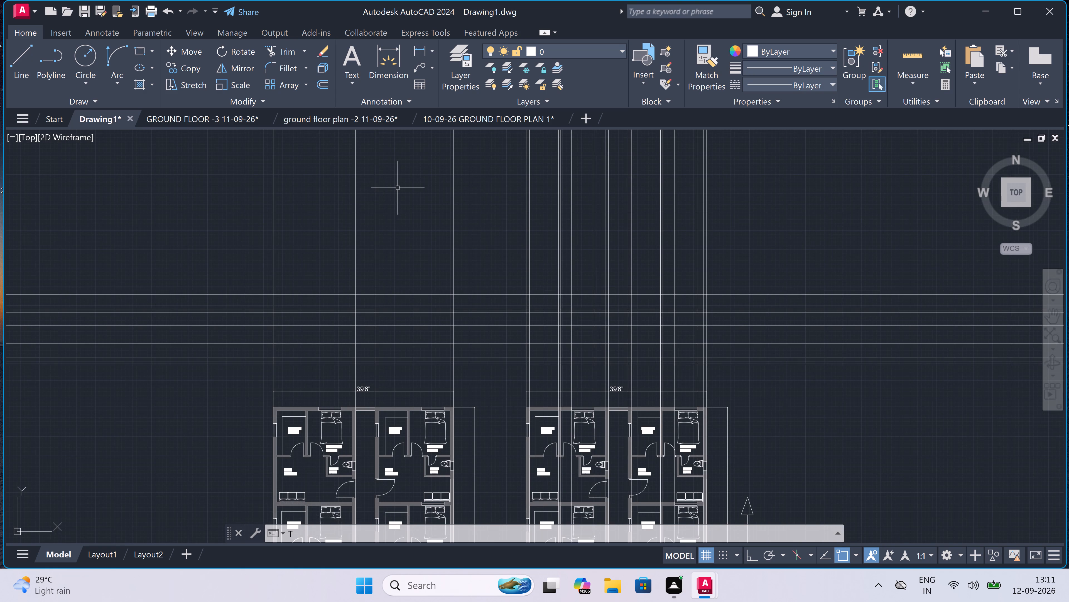
key("space")
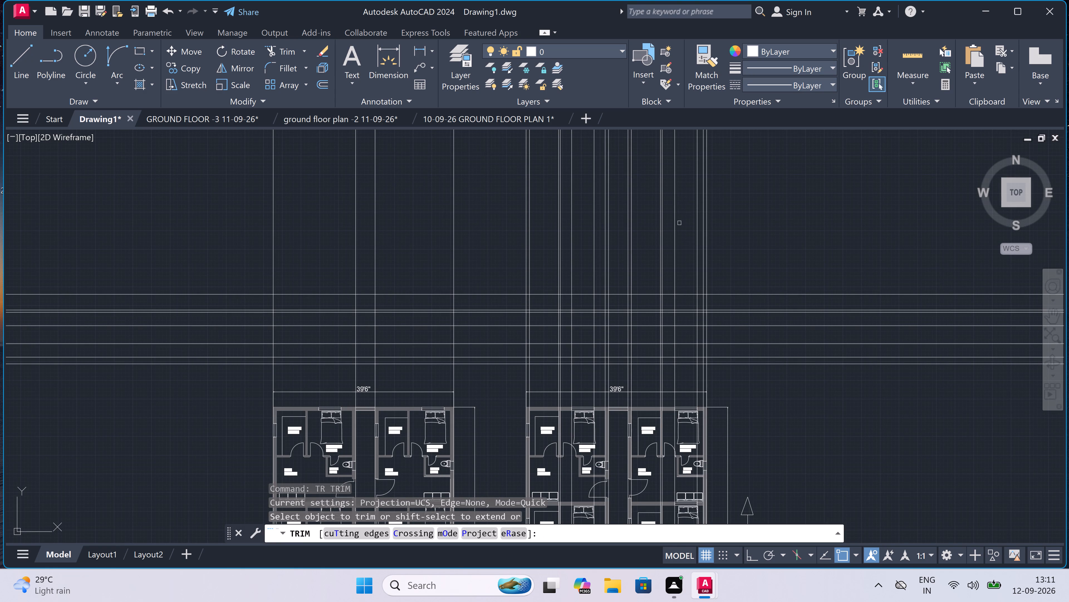
left_click(727, 220)
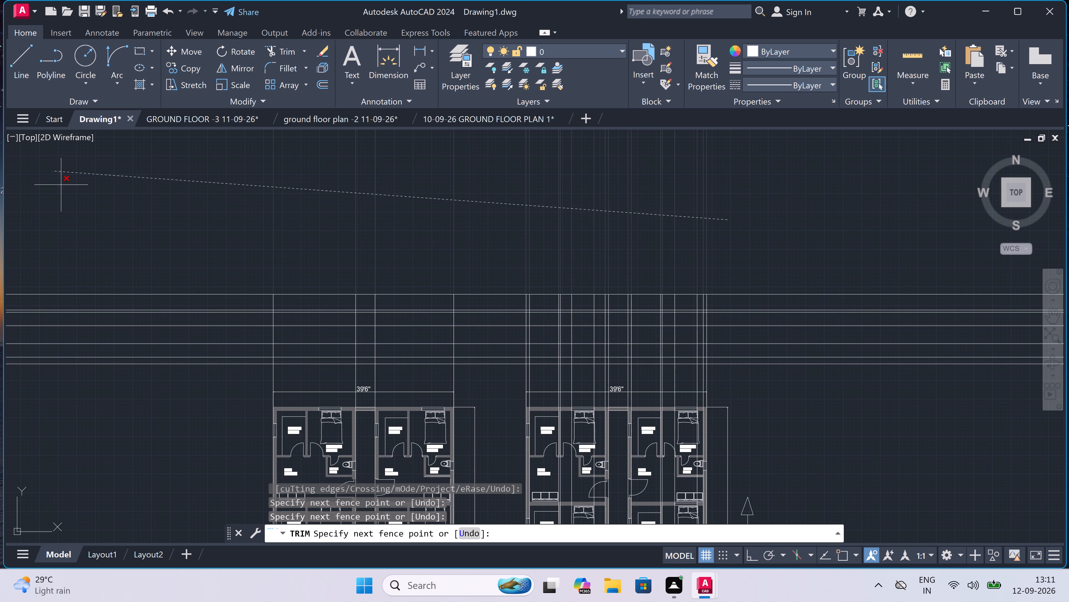
double_click(79, 204)
Trim the horizontal level lines outside the outermost wall lines of both projections, including the gap between the two.
left_click(8, 439)
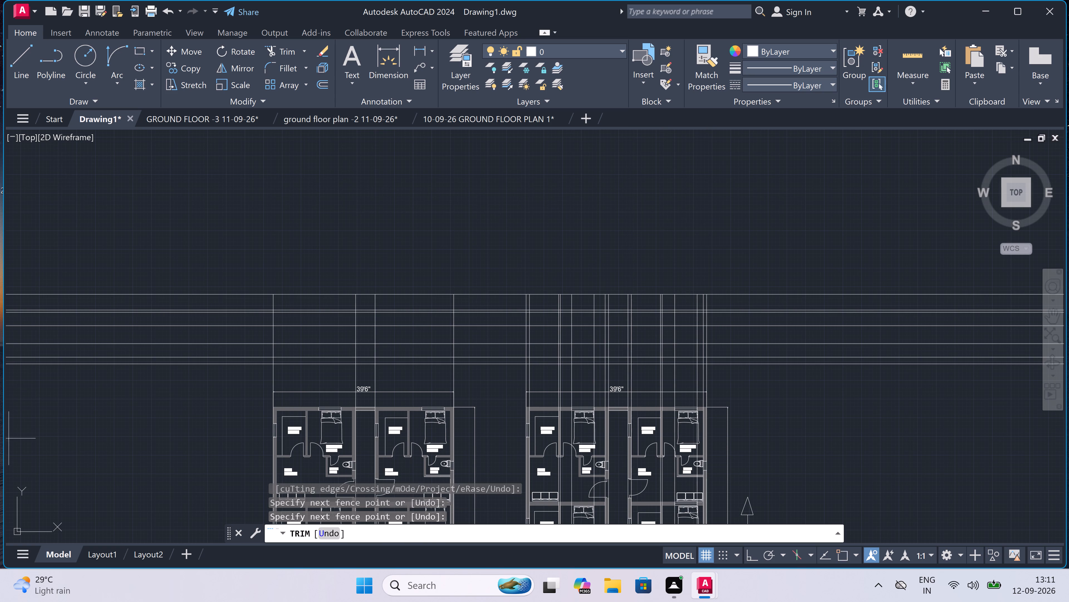
left_click(95, 268)
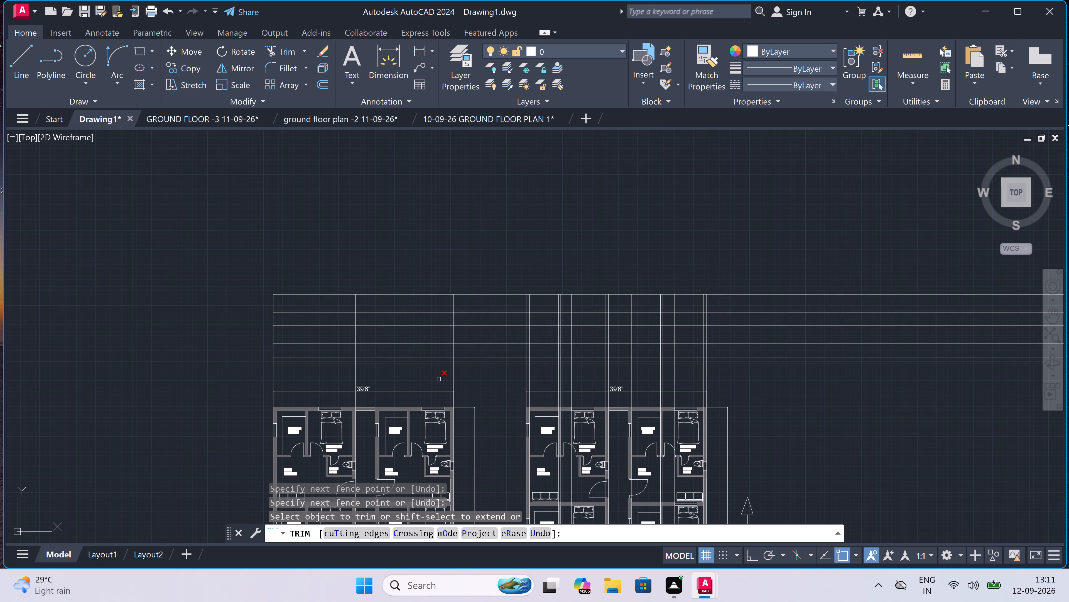
left_click(497, 388)
left_click(490, 274)
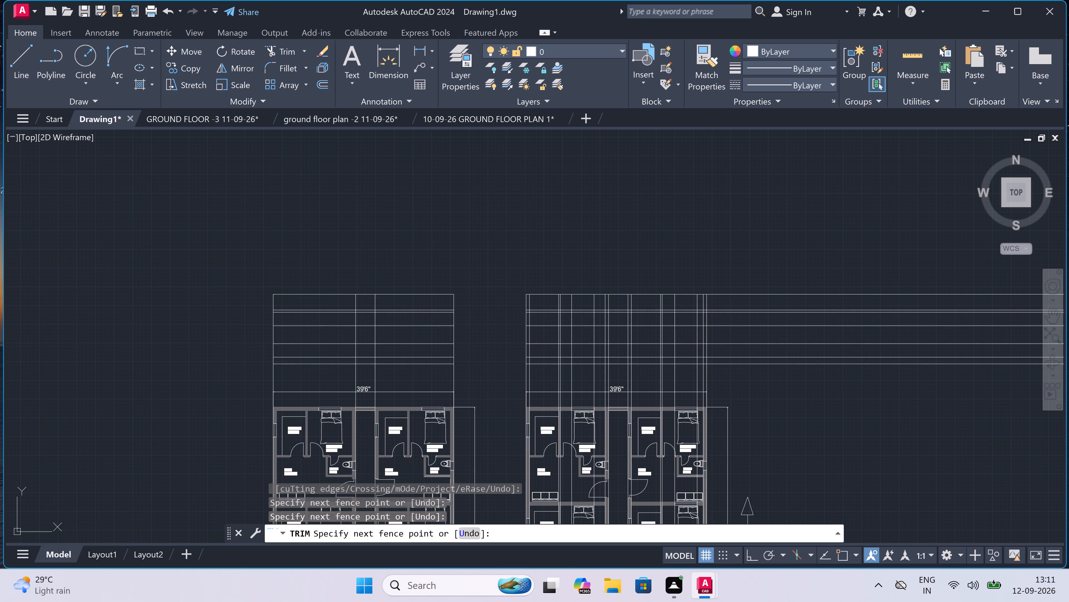
left_click_drag(840, 414, 840, 411)
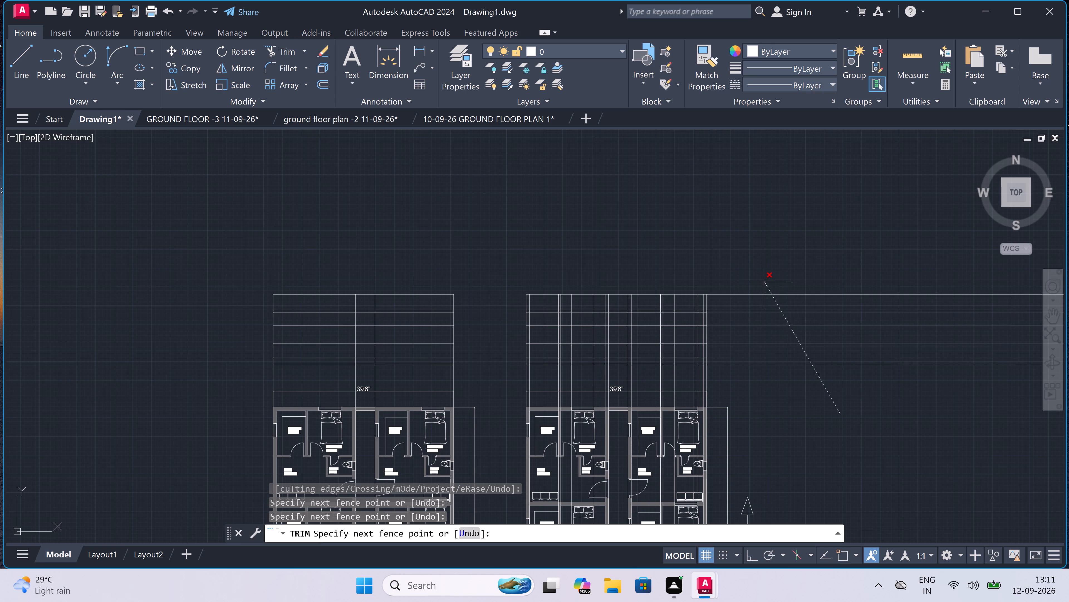
left_click(759, 263)
scroll(721, 363, "up", 2)
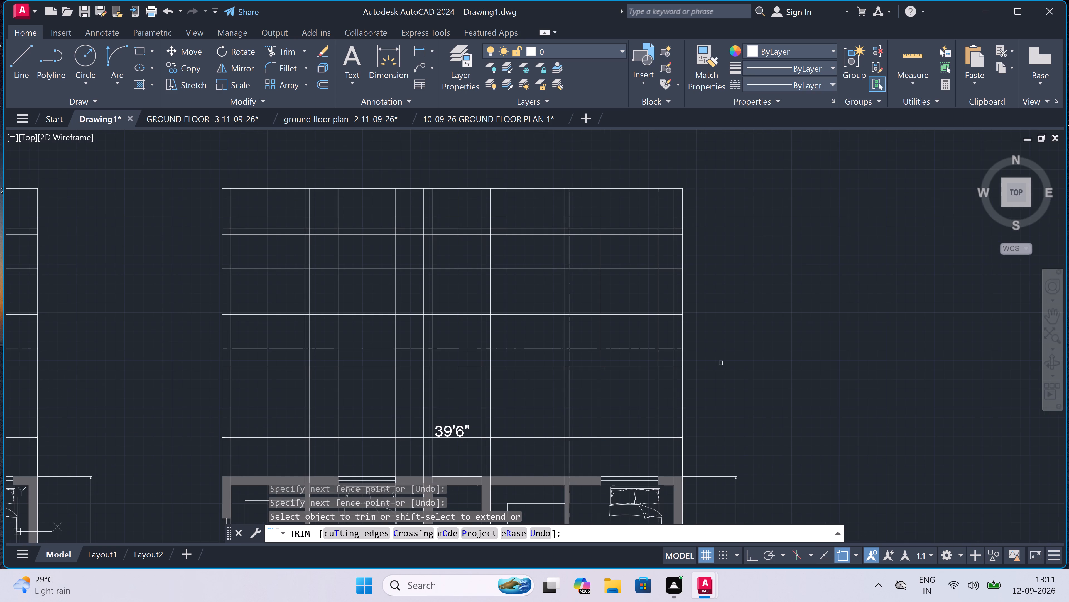
scroll(721, 363, "down", 2)
scroll(716, 386, "up", 1)
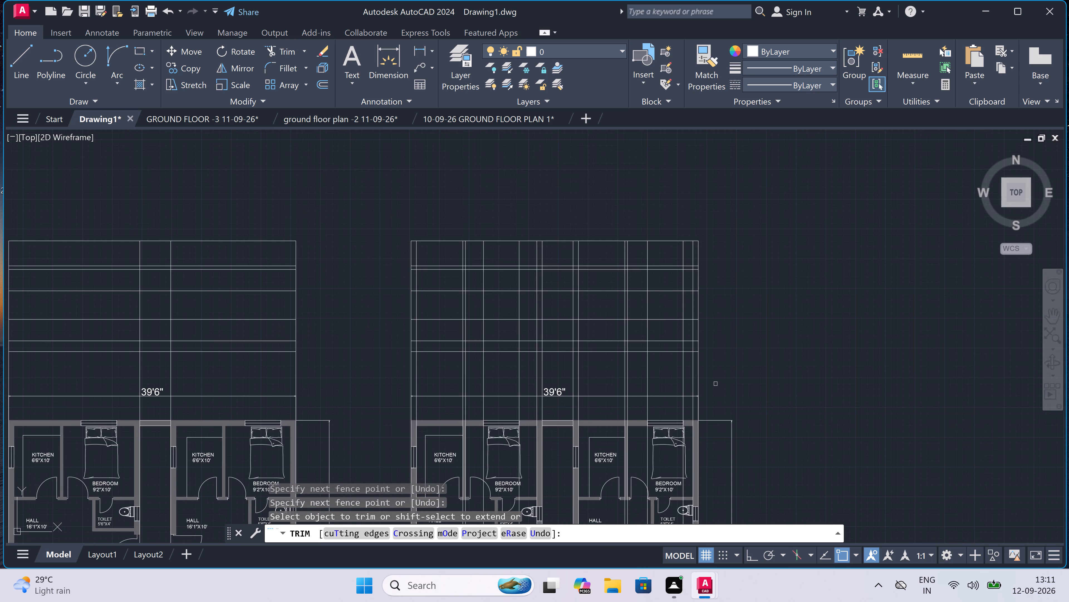
scroll(715, 380, "down", 1)
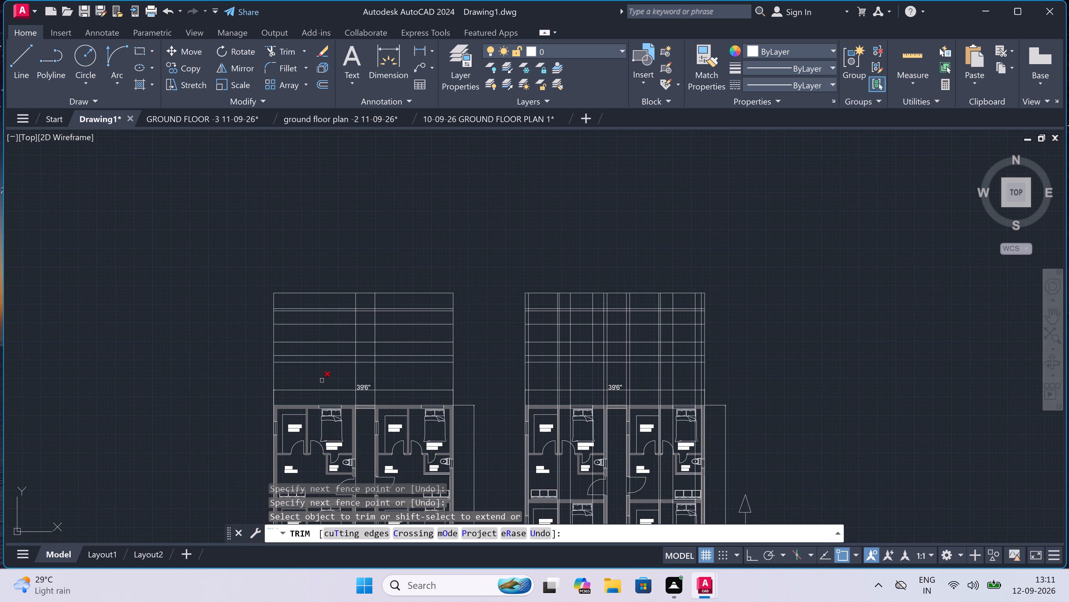
Trim the west projection's two corridor wall lines between the two lowest level lines, between the paired slab lines, and above the slab.
scroll(288, 362, "up", 3)
scroll(288, 362, "down", 1)
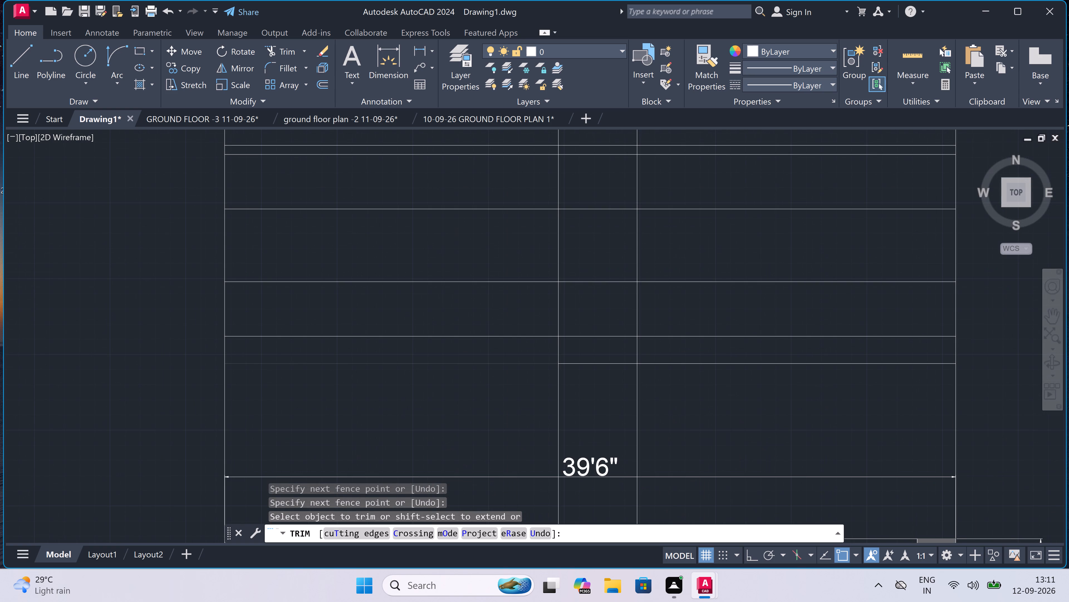
double_click(612, 353)
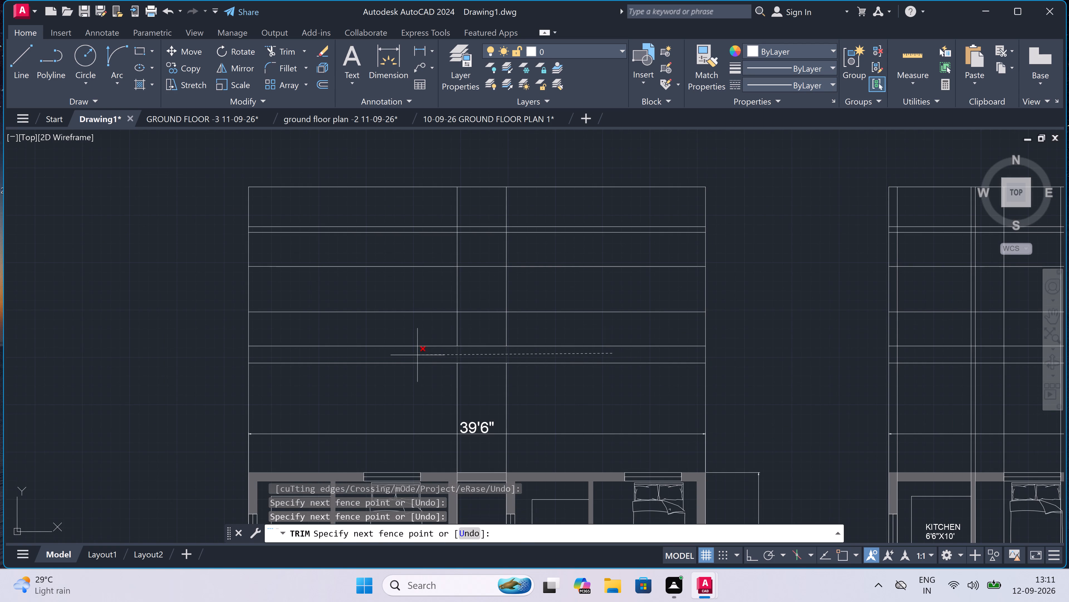
double_click(395, 353)
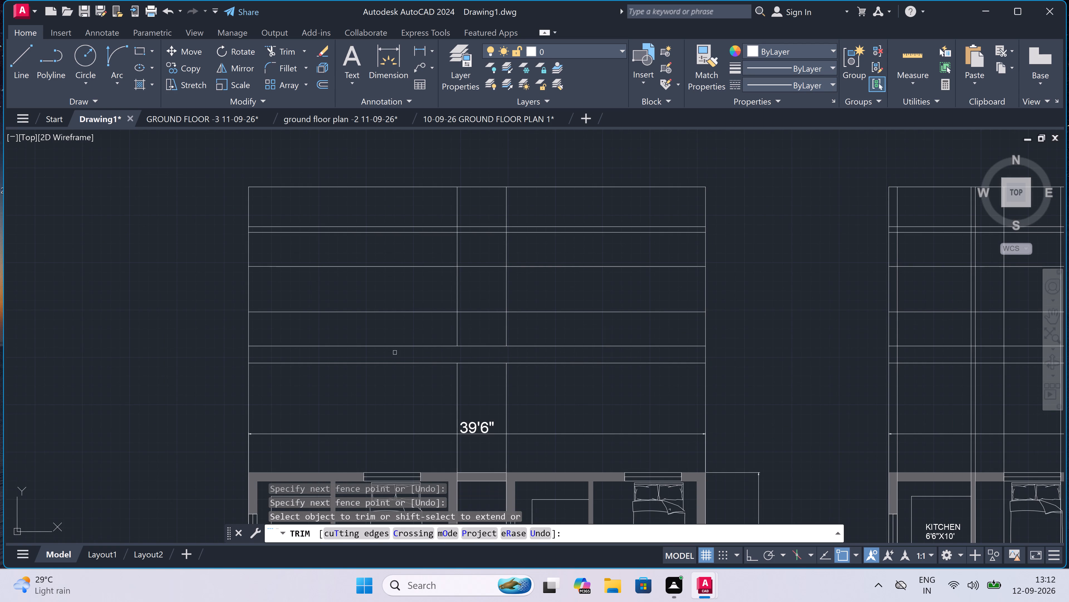
left_click_drag(547, 213, 543, 213)
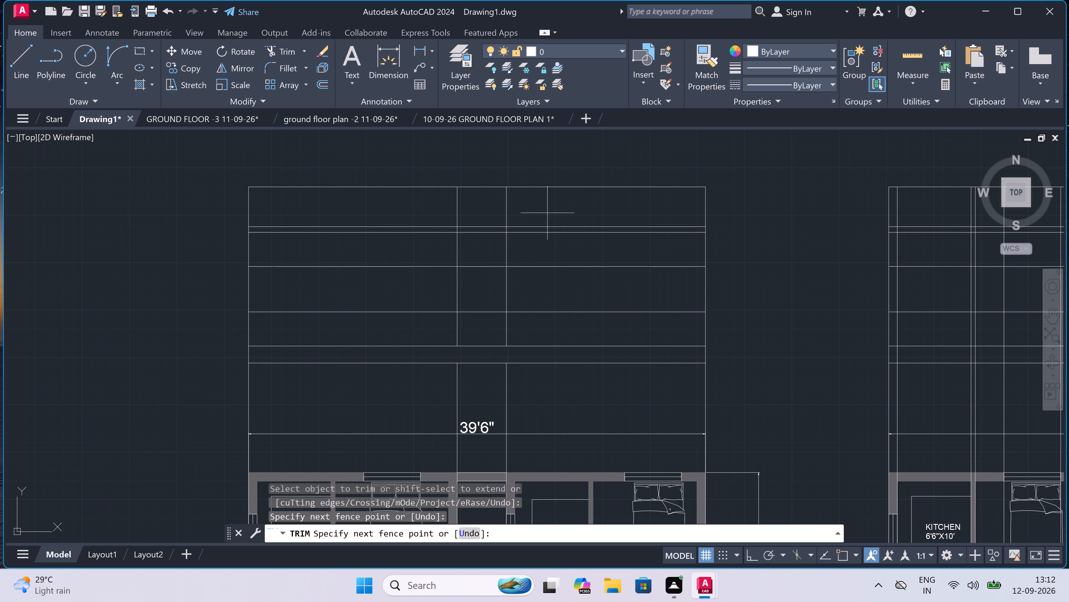
left_click(427, 205)
scroll(456, 220, "up", 4)
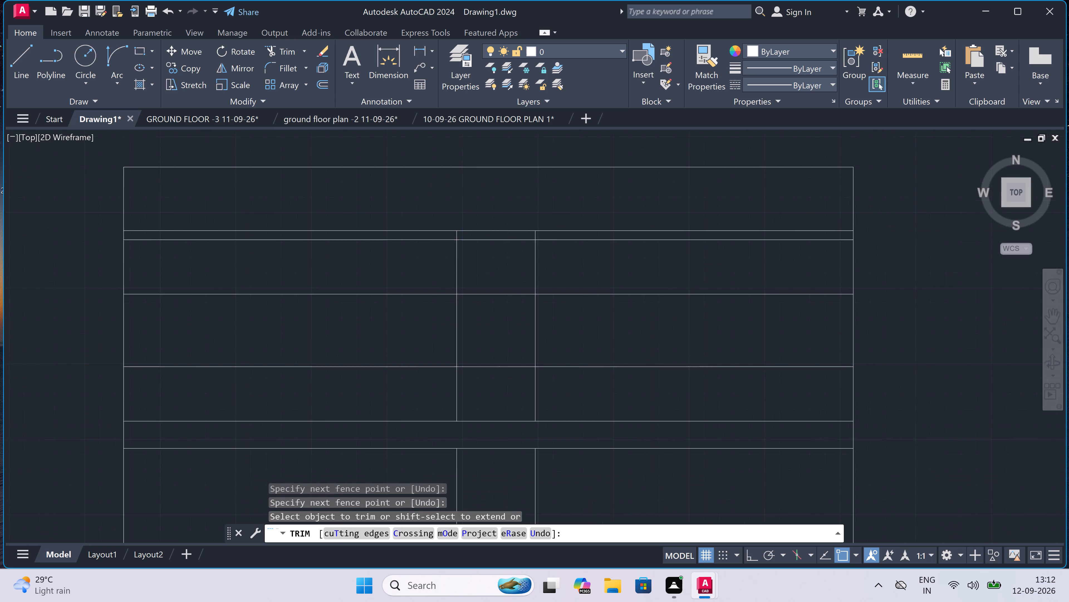
left_click(798, 270)
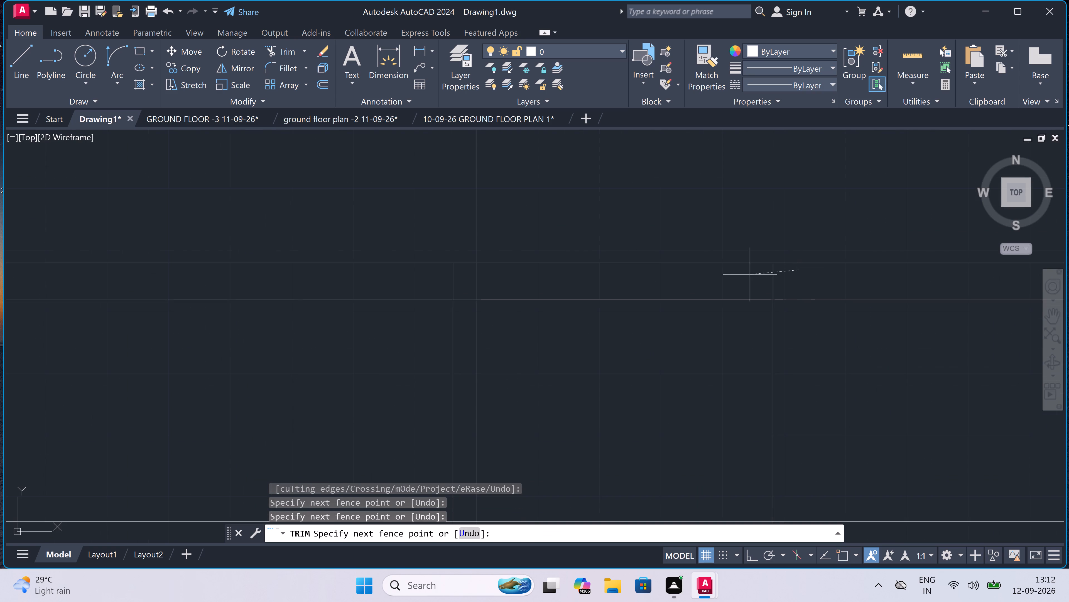
left_click(377, 284)
scroll(377, 284, "down", 4)
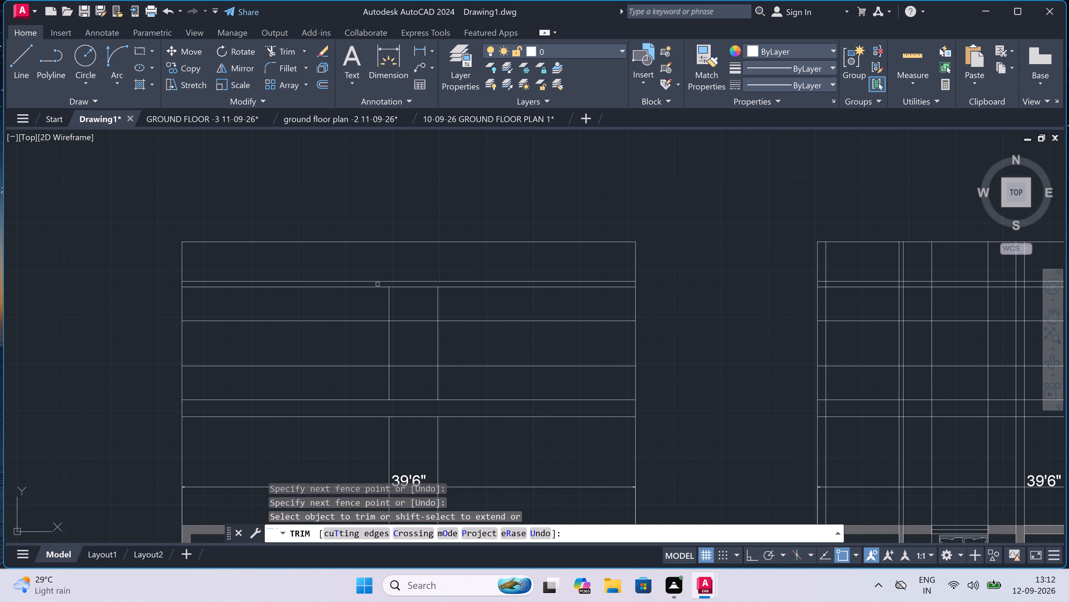
Trim away the two intermediate horizontal level lines across the corridor and on both sides of it in the west projection.
scroll(377, 284, "down", 1)
scroll(392, 337, "up", 3)
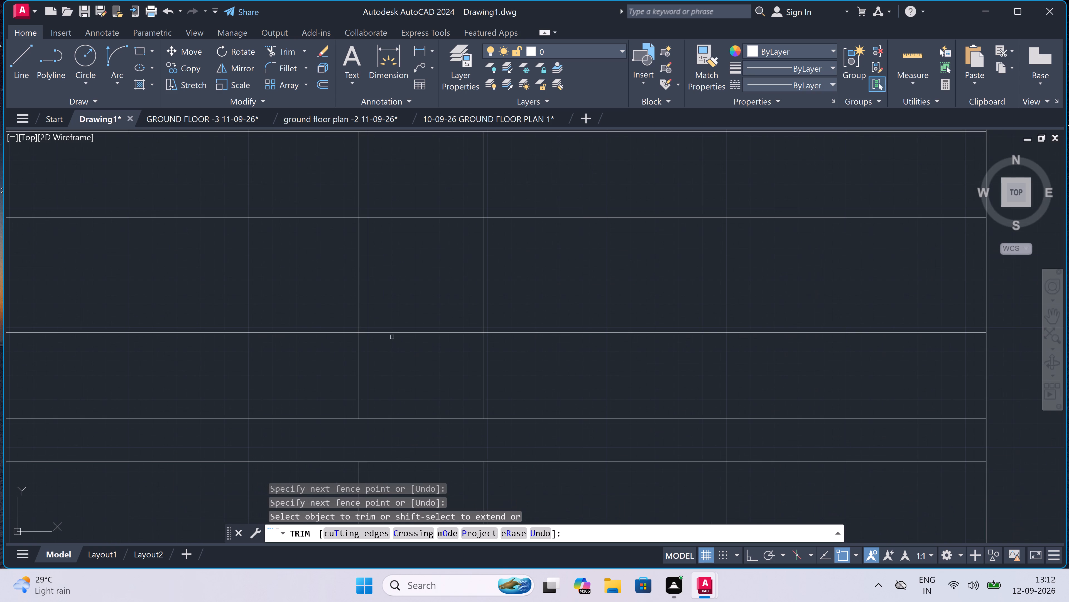
left_click_drag(393, 338, 394, 336)
left_click(405, 198)
scroll(405, 198, "down", 2)
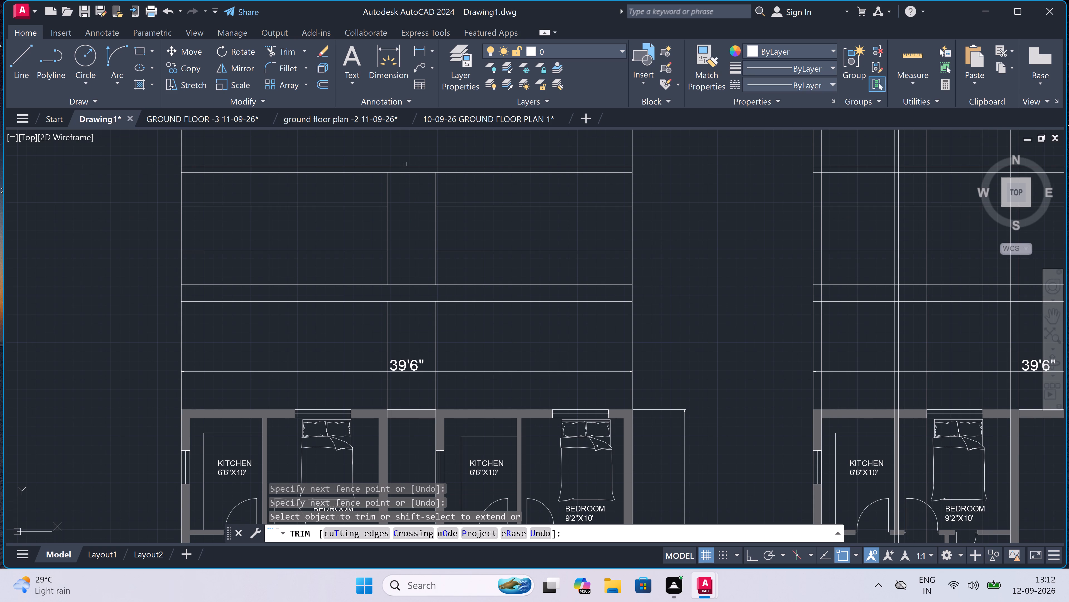
left_click_drag(329, 200, 288, 243)
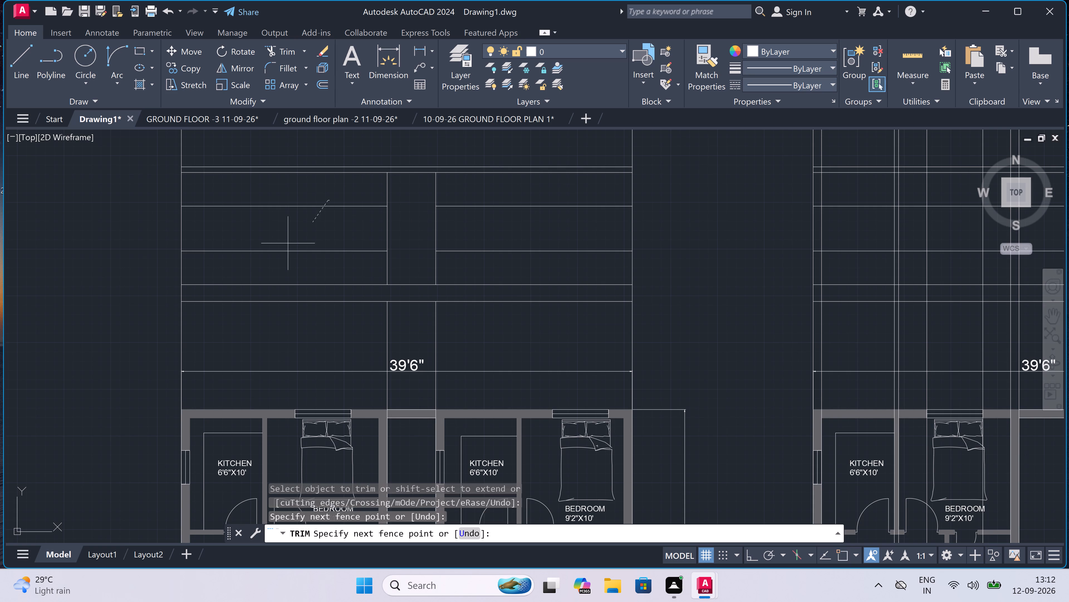
left_click(217, 261)
left_click(244, 242)
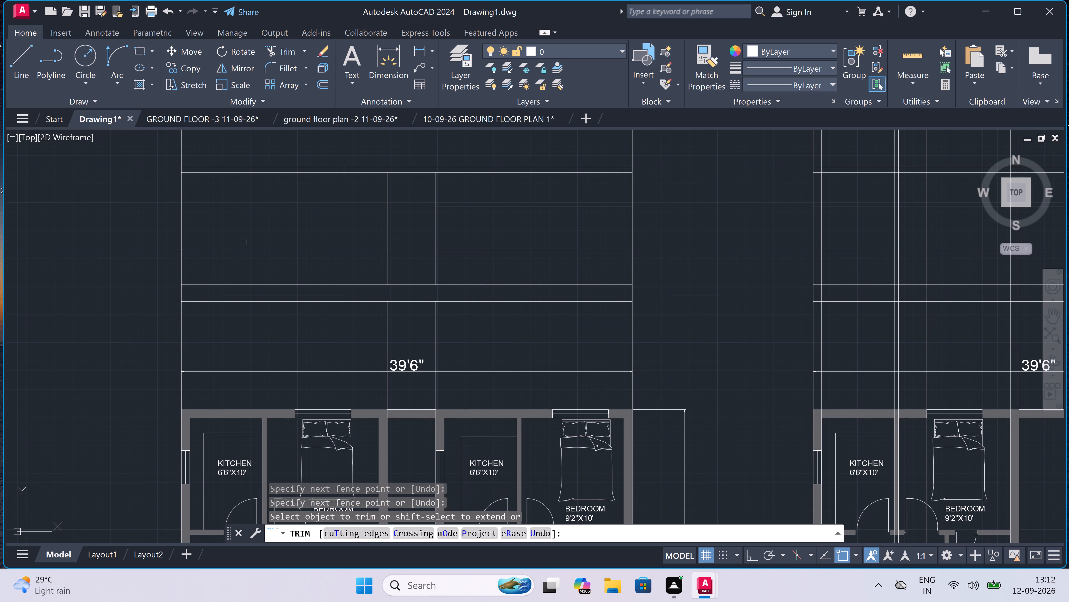
left_click(573, 197)
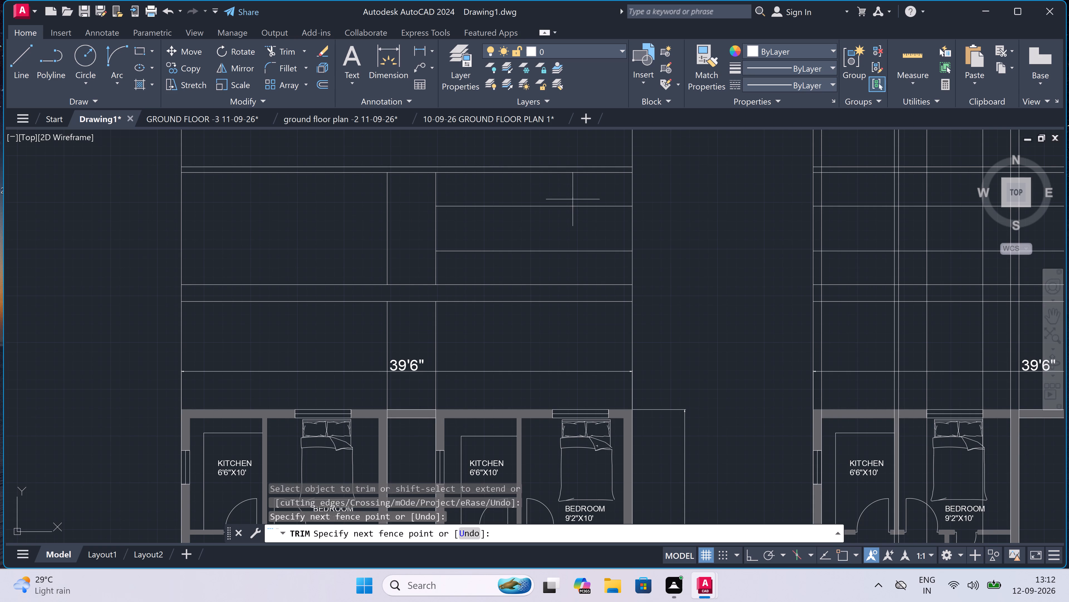
left_click(536, 259)
Trim the west projection's four vertical lines where they run below its lowest horizontal level line.
scroll(533, 252, "down", 1)
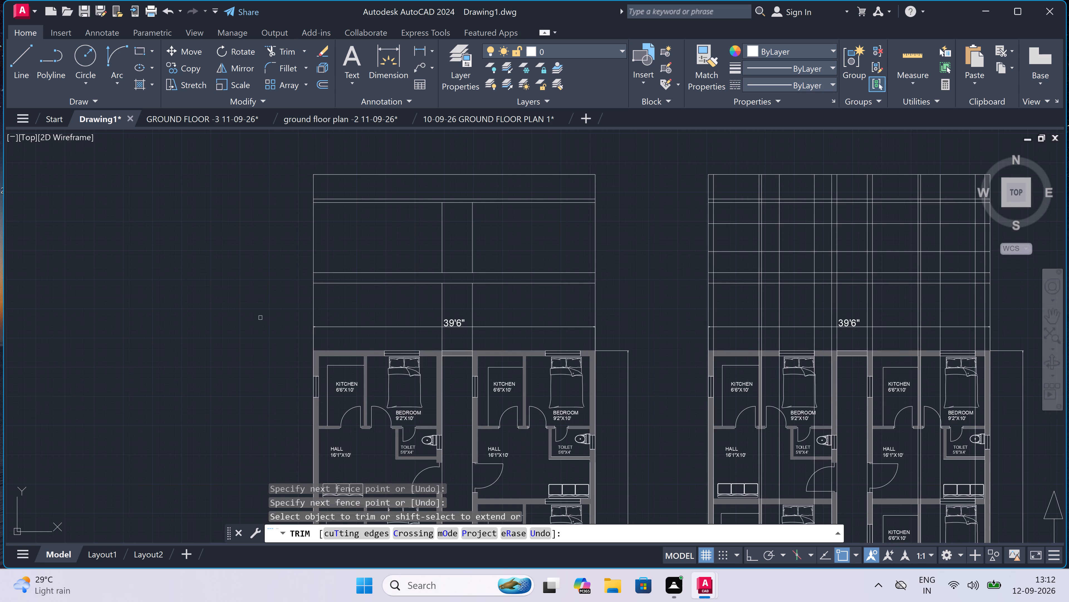
left_click(286, 302)
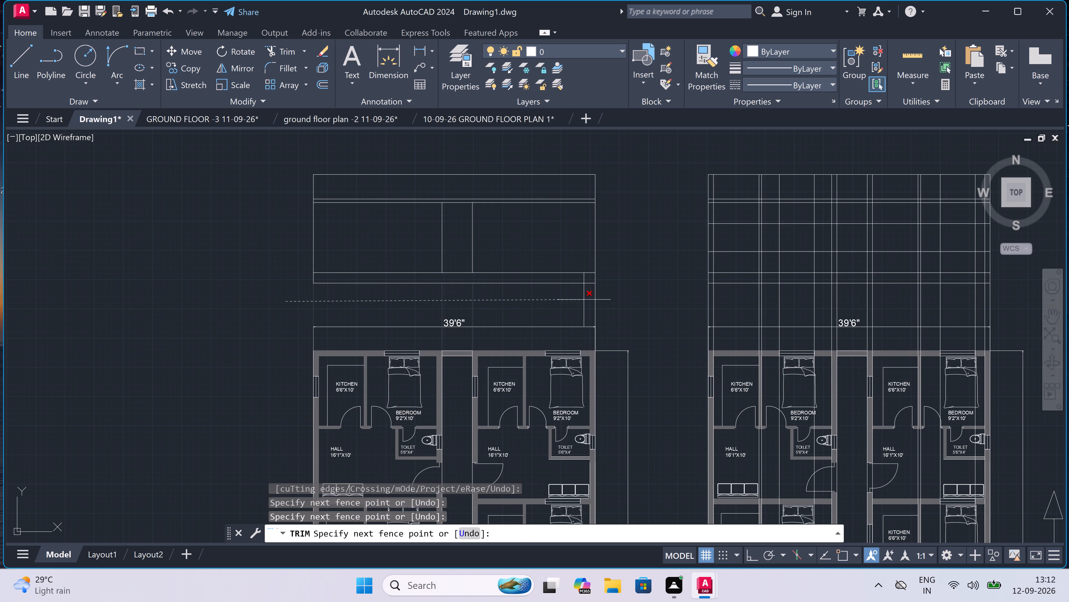
left_click(623, 296)
scroll(623, 295, "down", 1)
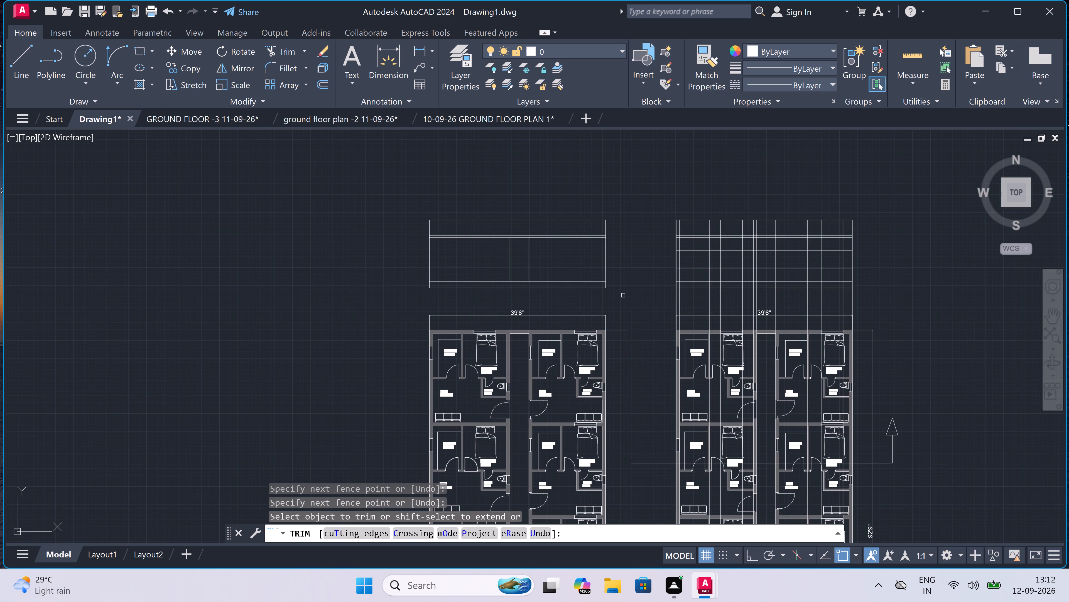
key("Escape")
Erase the four leftover vertical construction lines extending below the west ground floor plan.
scroll(623, 295, "down", 4)
scroll(617, 400, "up", 2)
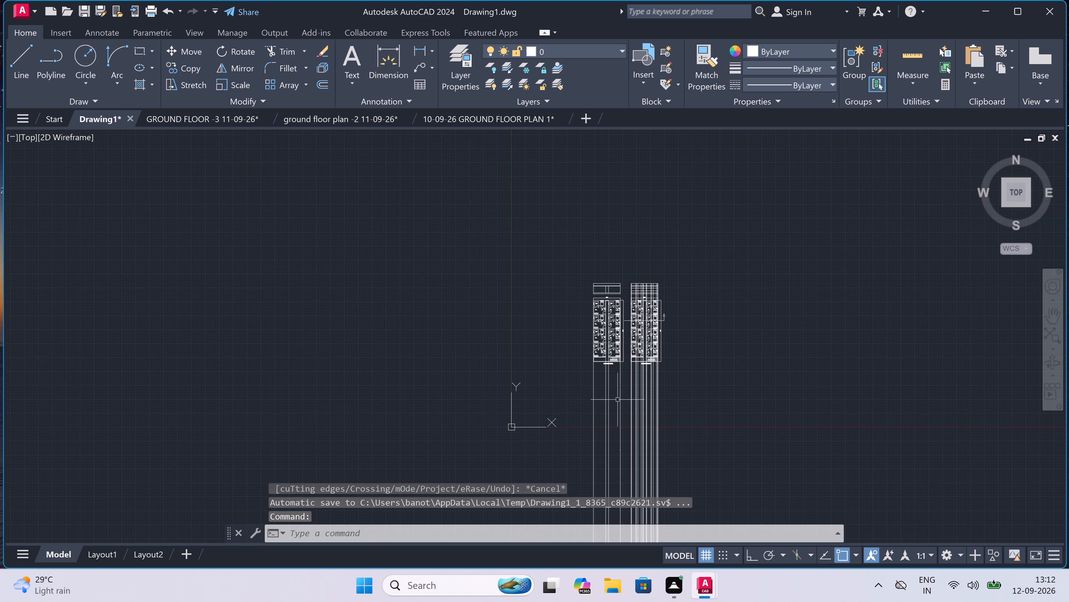
scroll(617, 400, "up", 1)
left_click_drag(641, 321, 636, 322)
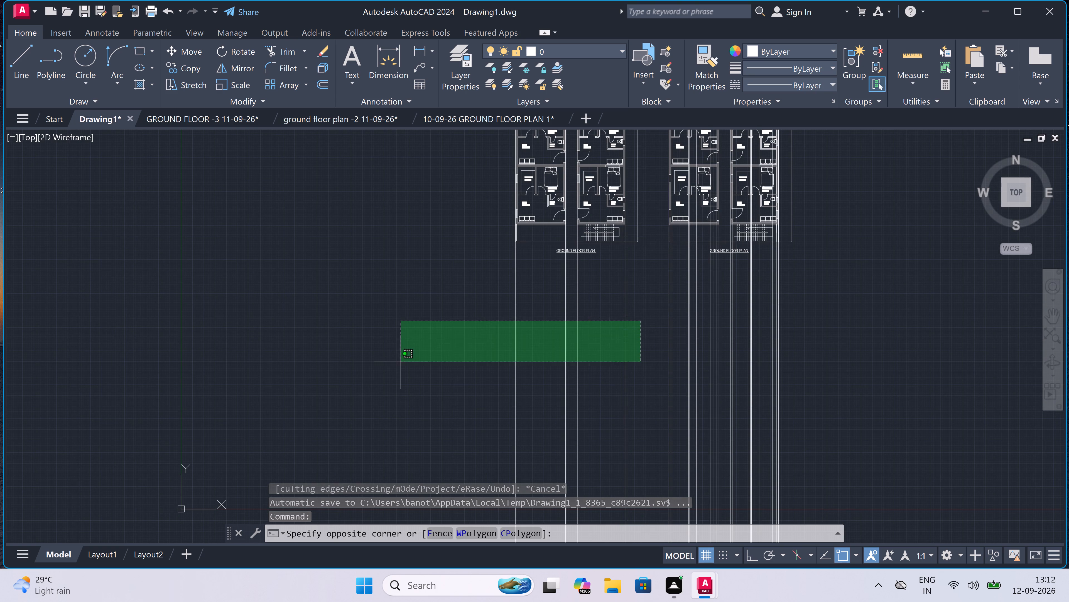
left_click(401, 362)
key("Delete")
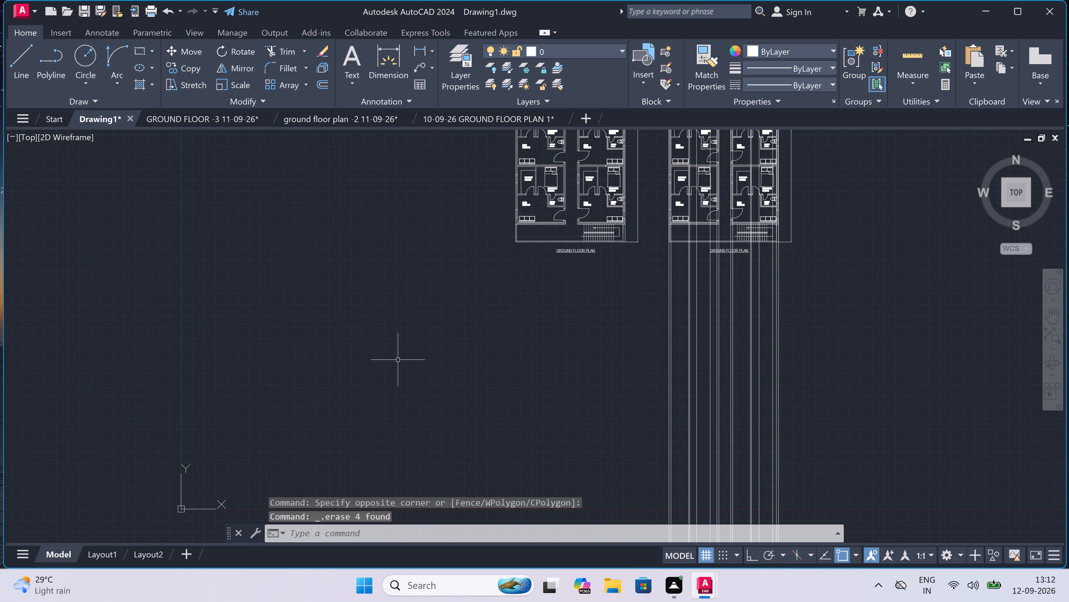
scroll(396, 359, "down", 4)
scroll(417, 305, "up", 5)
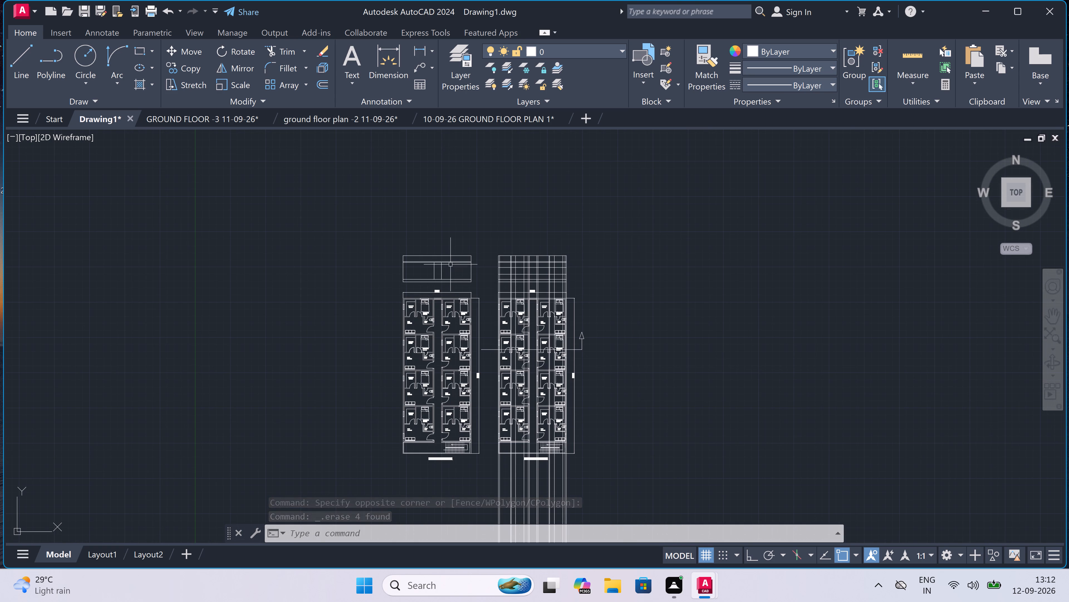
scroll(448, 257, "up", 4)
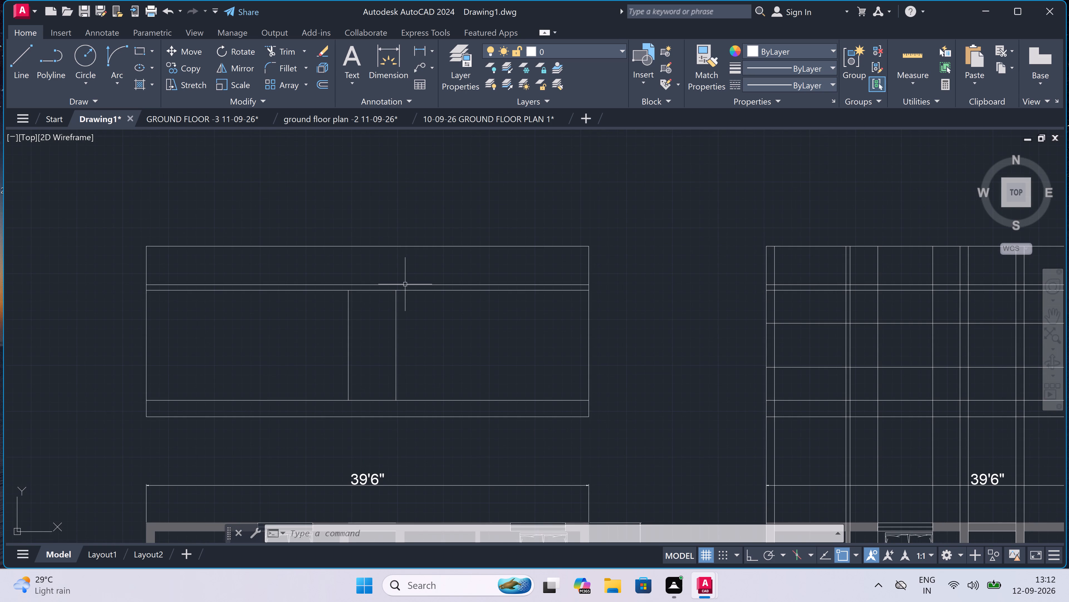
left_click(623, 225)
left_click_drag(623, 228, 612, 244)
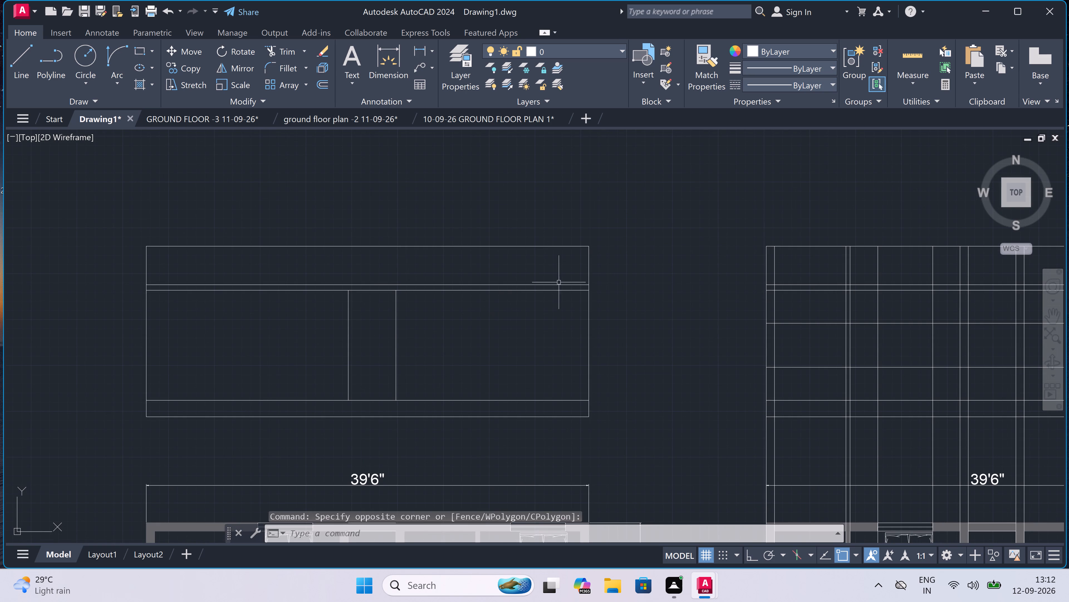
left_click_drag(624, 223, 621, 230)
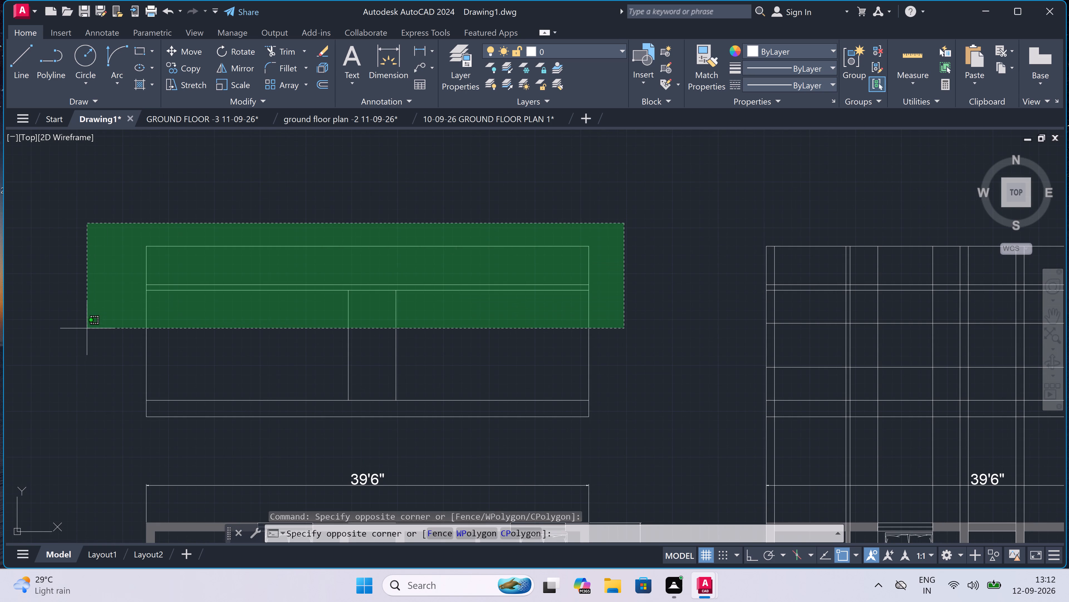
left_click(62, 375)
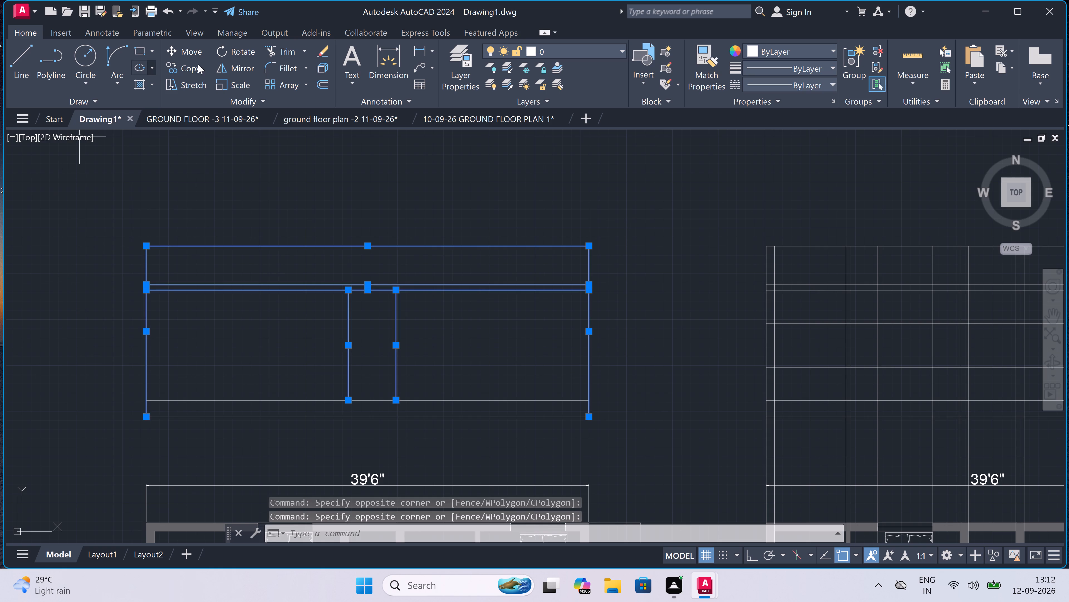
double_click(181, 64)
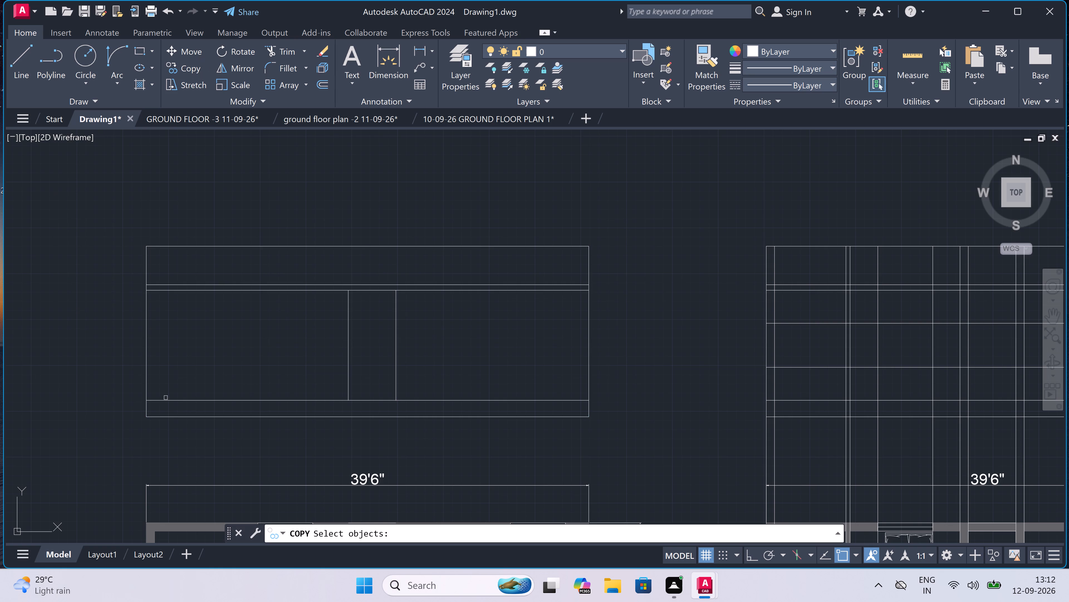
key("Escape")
Copy the west projection's walls, slab lines and top line upward, from its bottom west corner to the upper slab line's west end.
left_click_drag(695, 196, 629, 248)
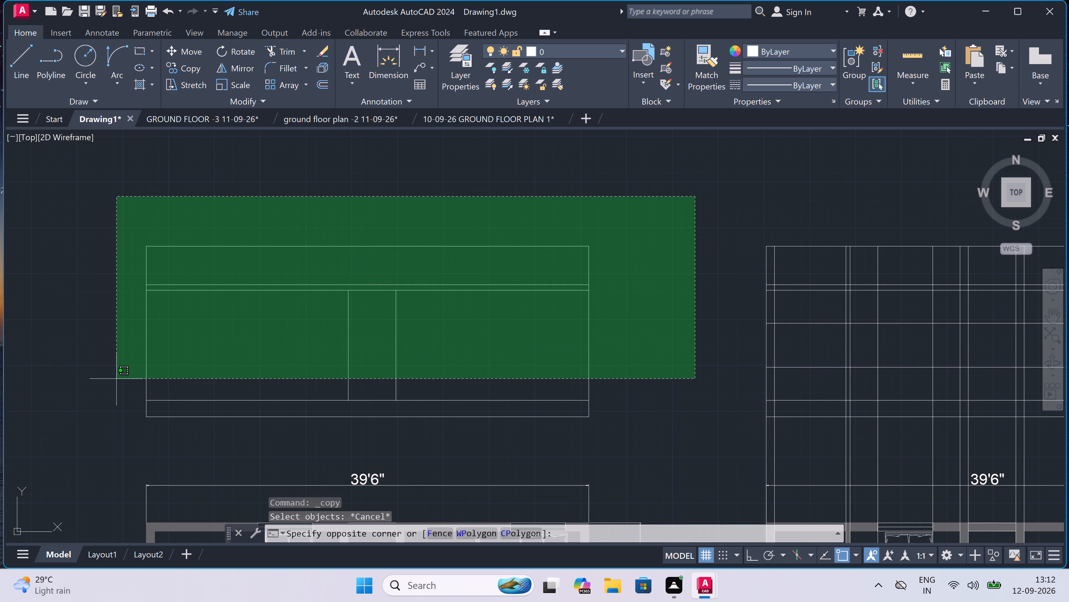
left_click(103, 380)
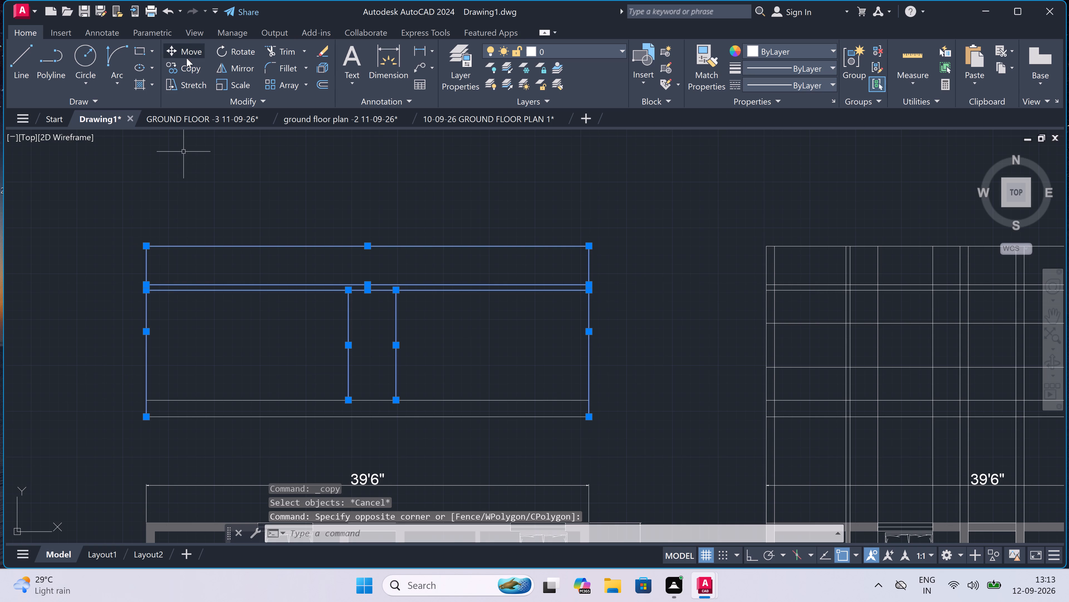
left_click(186, 65)
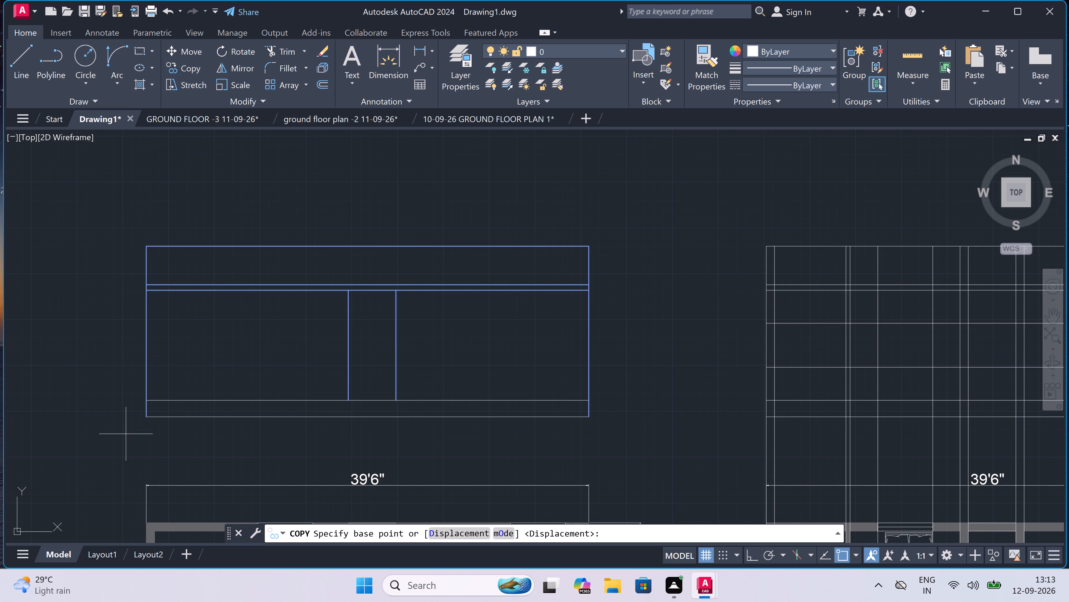
left_click(146, 414)
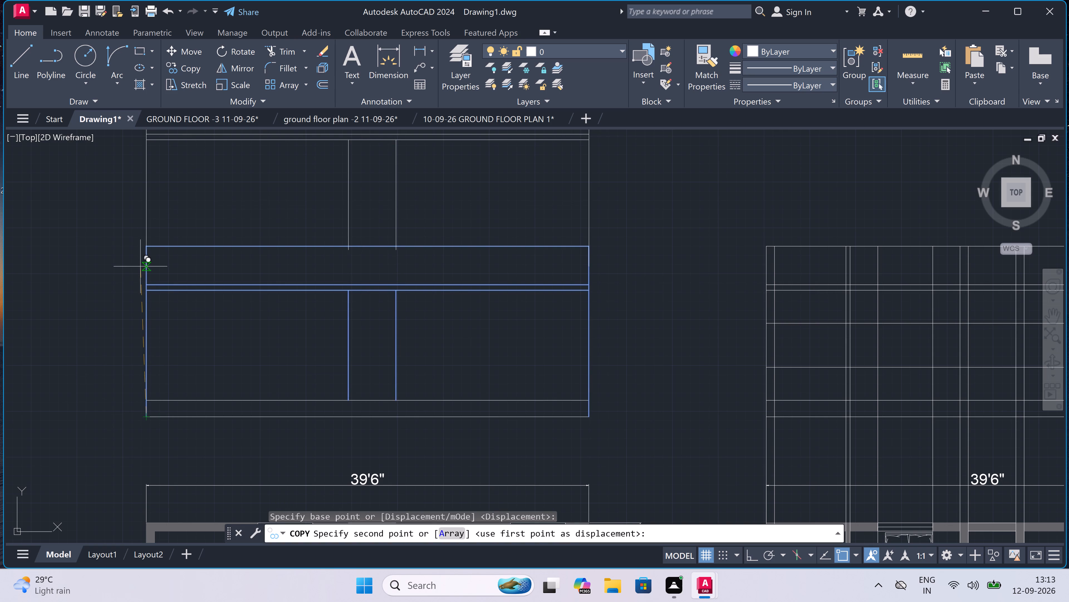
left_click(148, 281)
Place a second copy of the storey lines with its base point at the west end of the first copy's upper slab line.
scroll(148, 281, "down", 2)
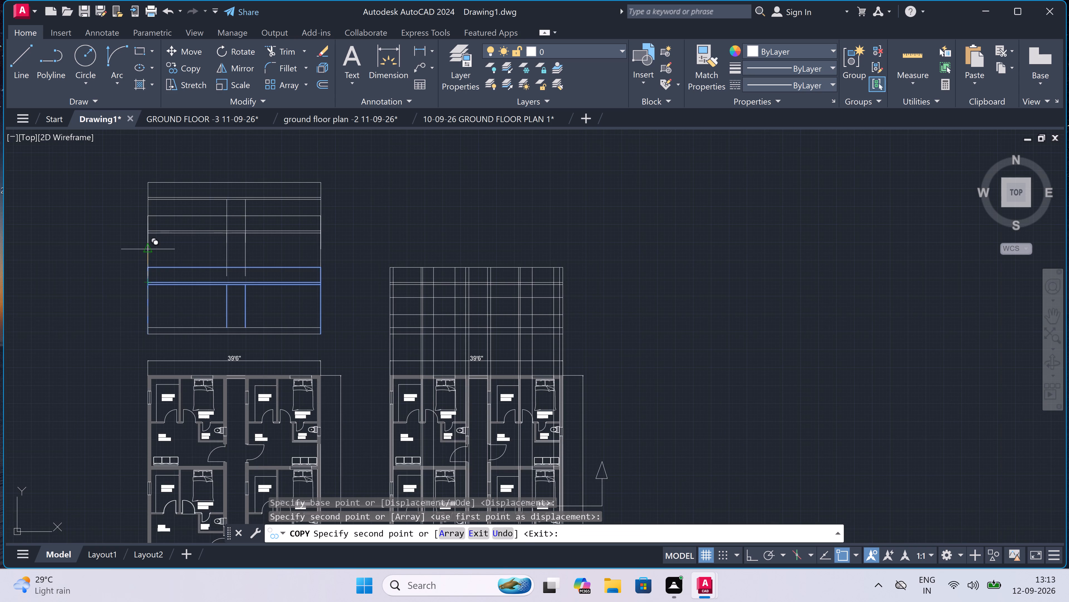
scroll(147, 245, "up", 3)
scroll(158, 217, "up", 1)
scroll(158, 219, "down", 8)
scroll(141, 193, "up", 4)
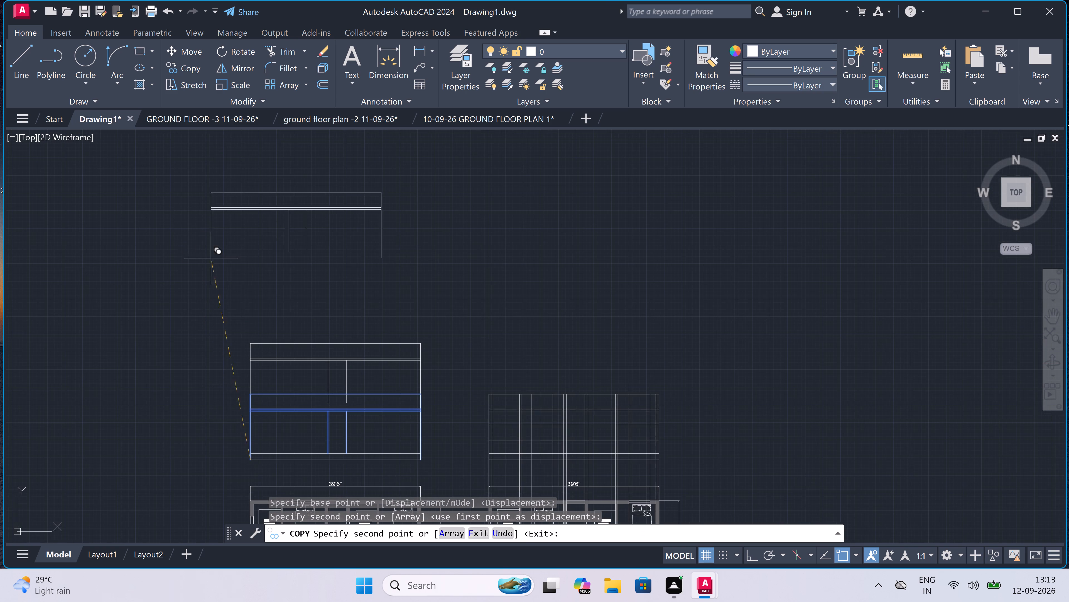
scroll(242, 287, "up", 3)
scroll(250, 328, "down", 3)
scroll(262, 375, "up", 2)
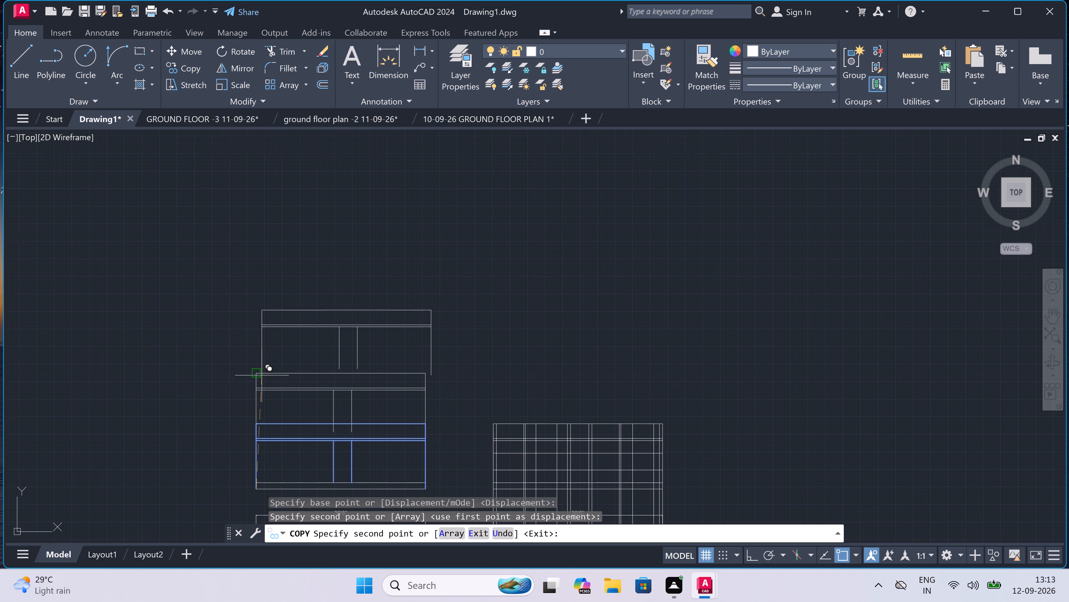
scroll(241, 409, "up", 2)
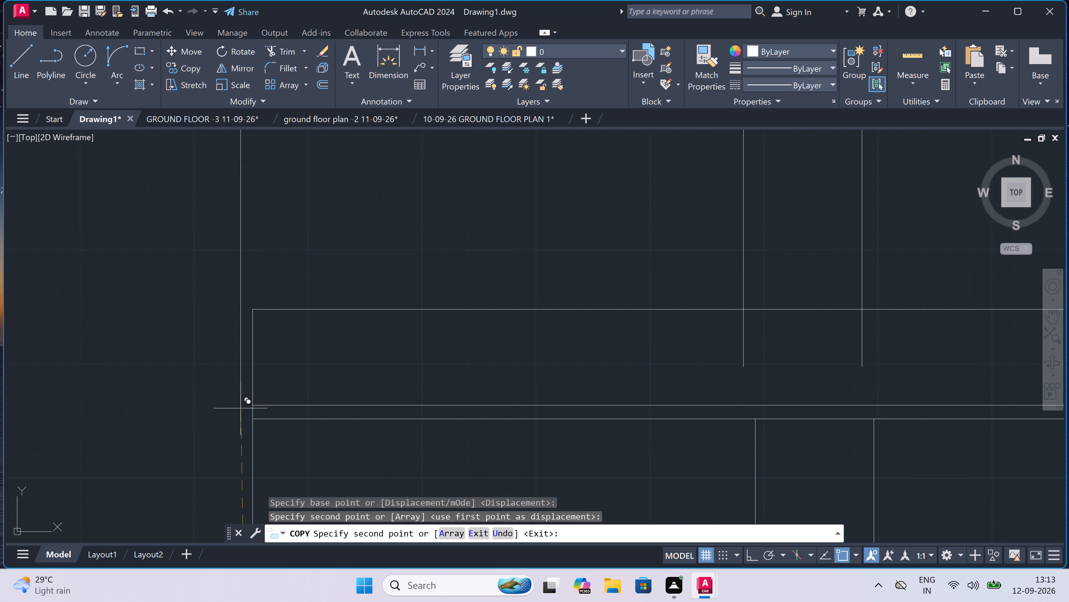
left_click(252, 404)
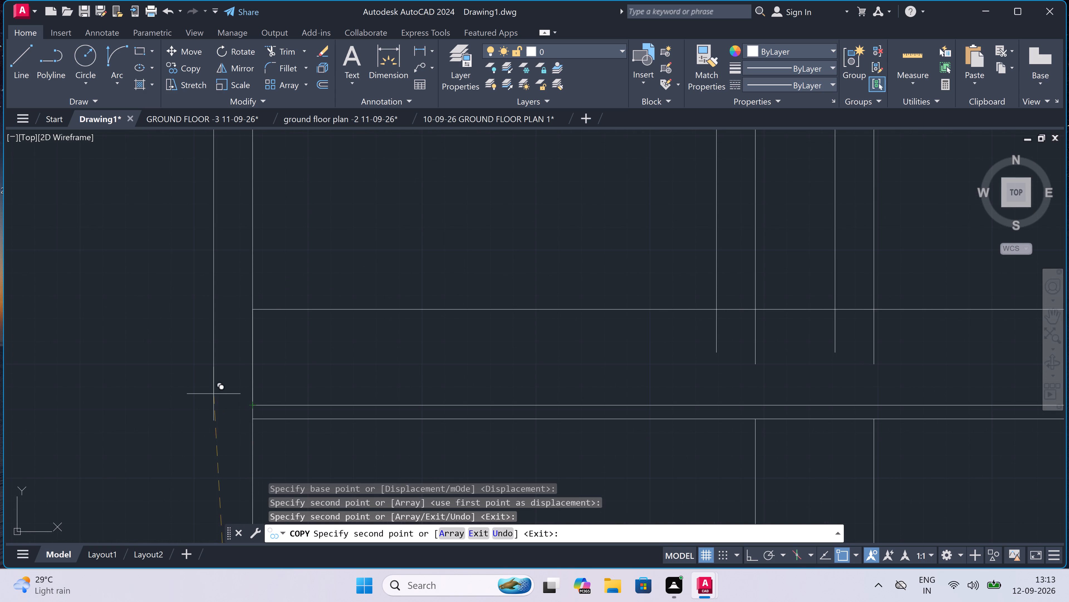
Place a third copy of the storey lines with its base point at the west end of the second copy's upper slab line.
scroll(203, 383, "down", 6)
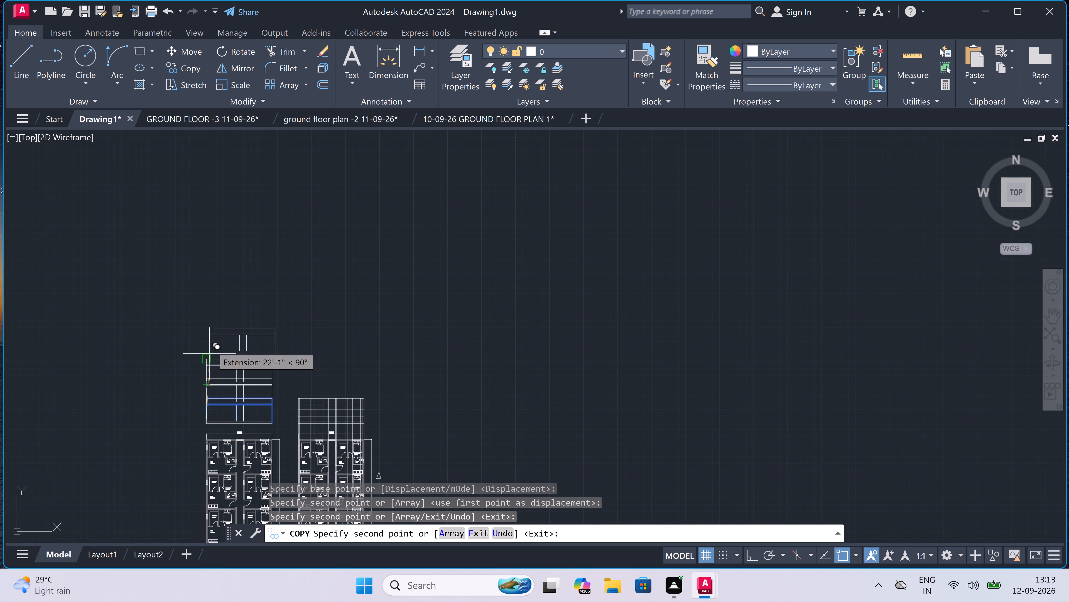
scroll(211, 346, "up", 3)
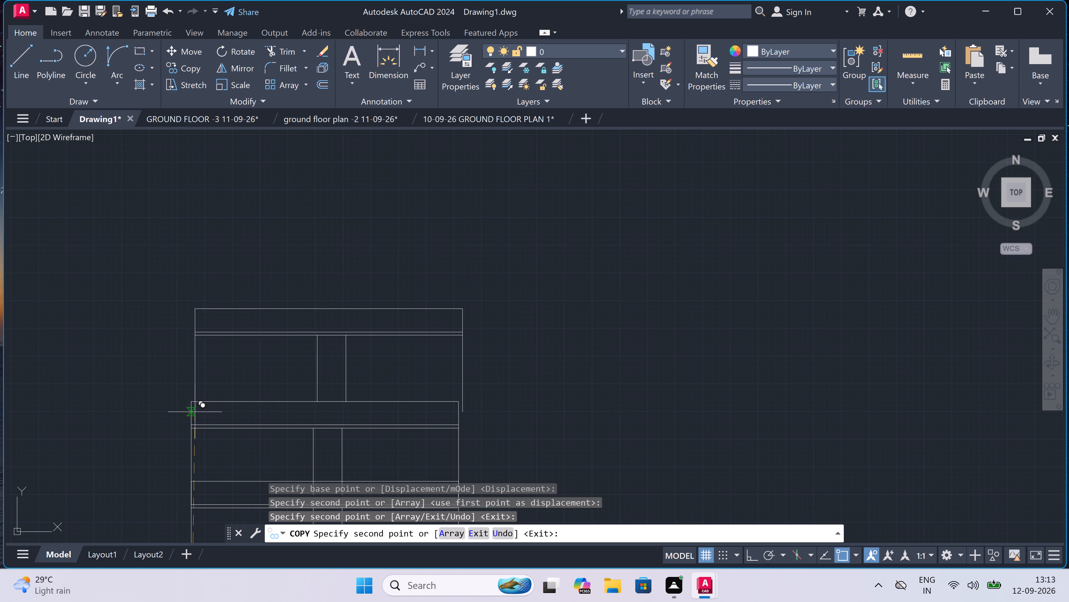
scroll(191, 424, "up", 3)
left_click(191, 425)
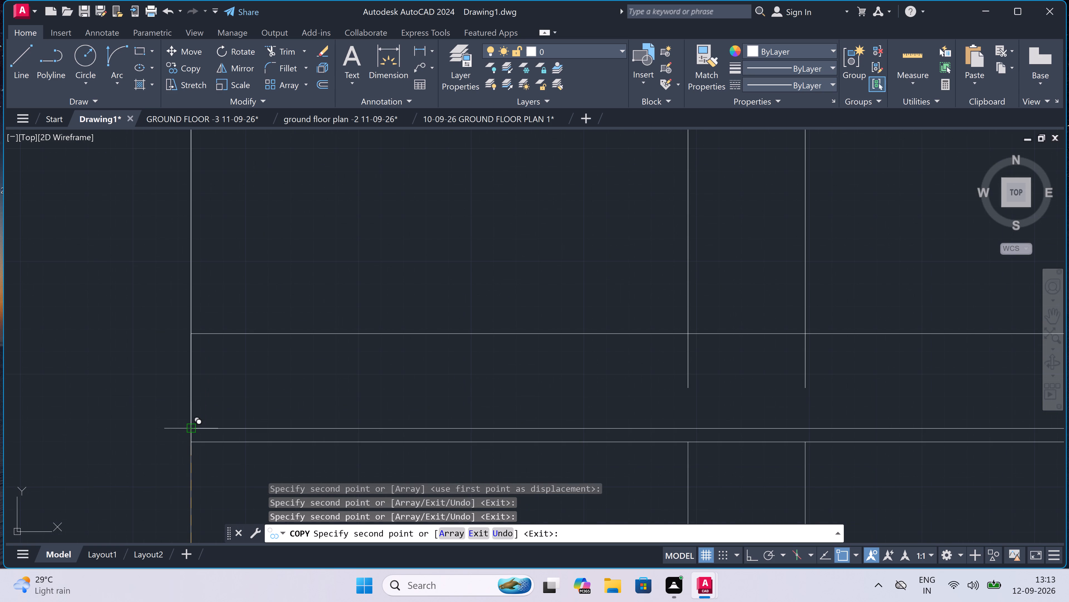
key("Escape")
Erase the upper line of the closely spaced slab pair in each of the west projection's four storeys.
scroll(181, 353, "down", 4)
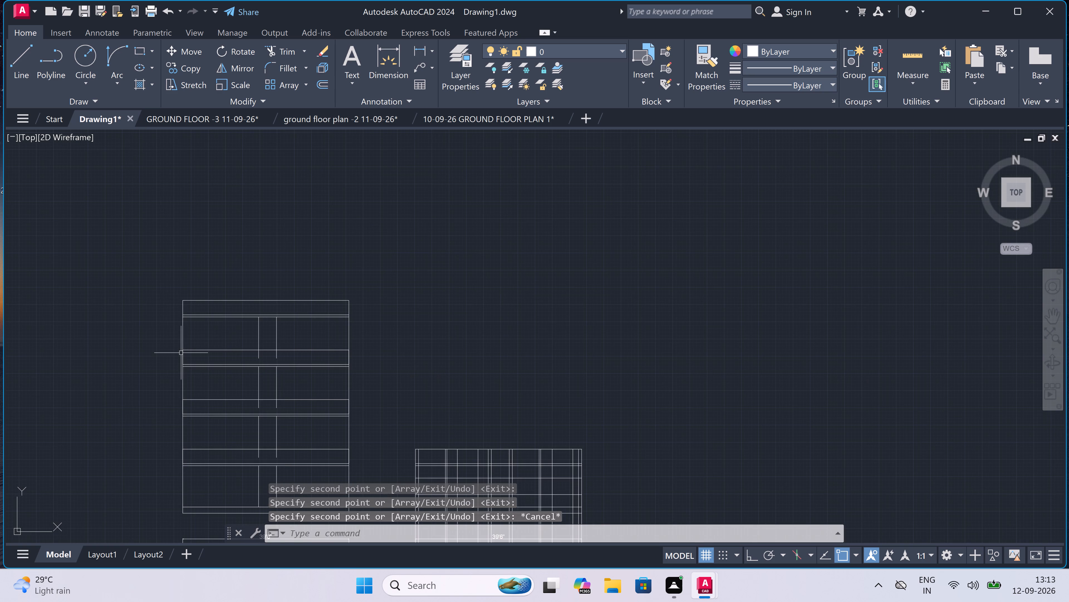
scroll(181, 353, "down", 2)
scroll(106, 421, "up", 2)
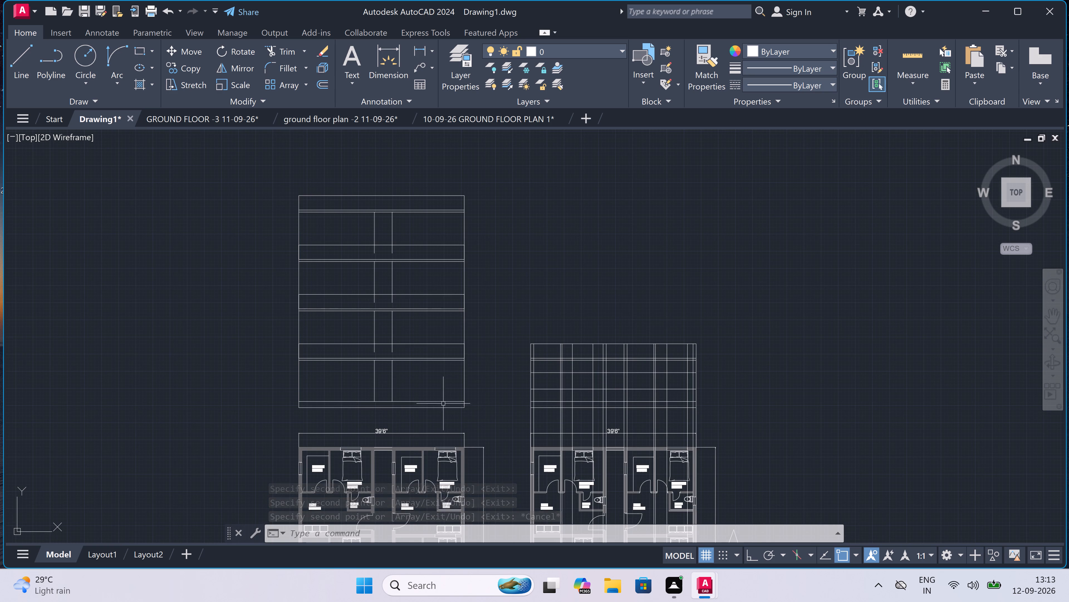
scroll(444, 404, "up", 1)
scroll(363, 369, "up", 1)
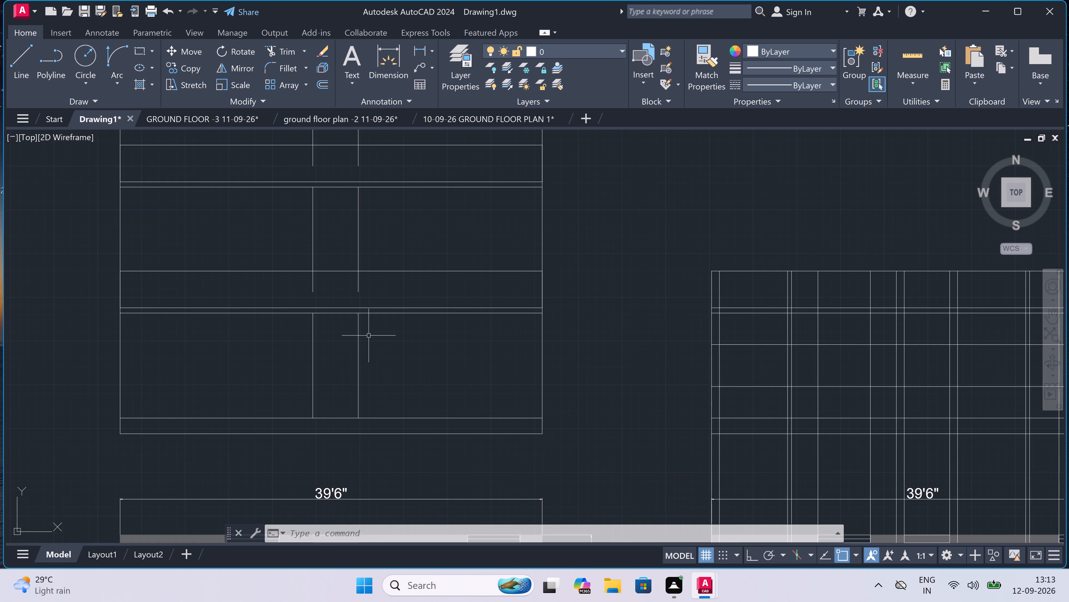
left_click(352, 309)
scroll(352, 295, "down", 3)
scroll(348, 252, "up", 3)
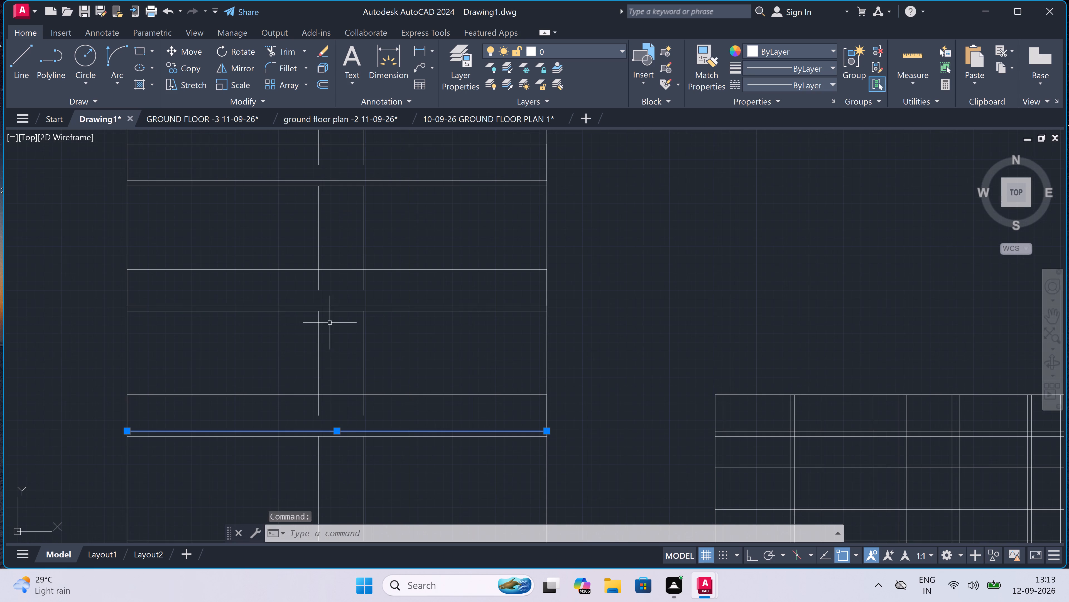
left_click(323, 304)
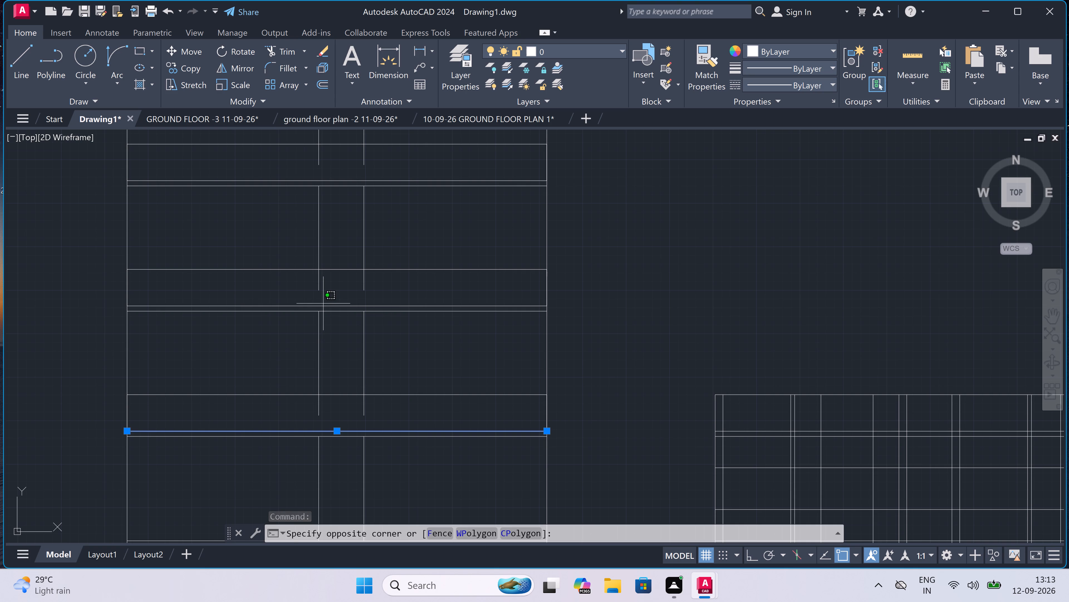
left_click(323, 304)
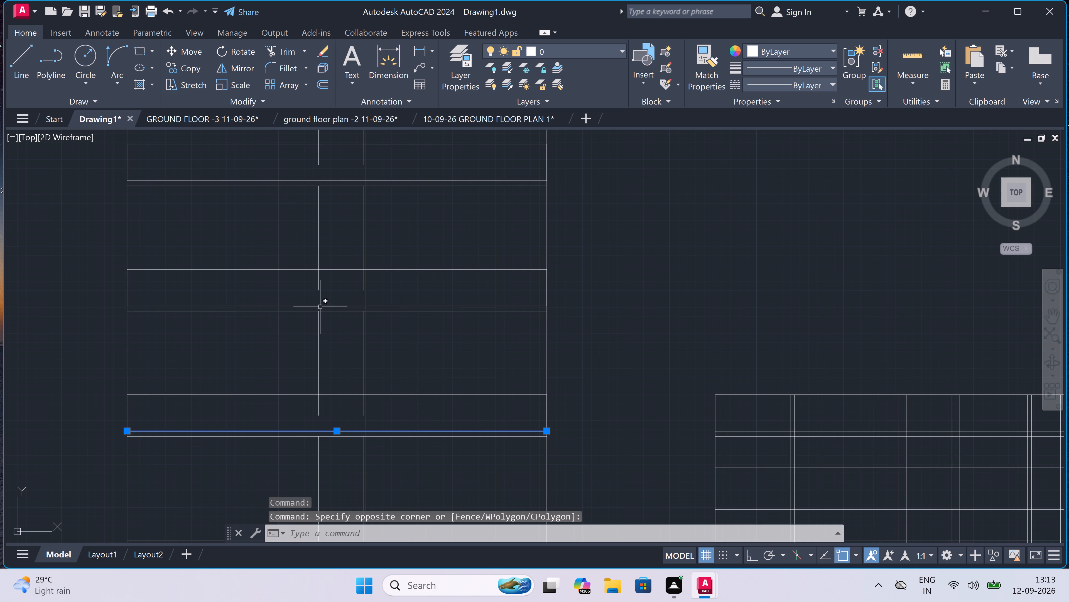
left_click(320, 307)
scroll(337, 186, "up", 3)
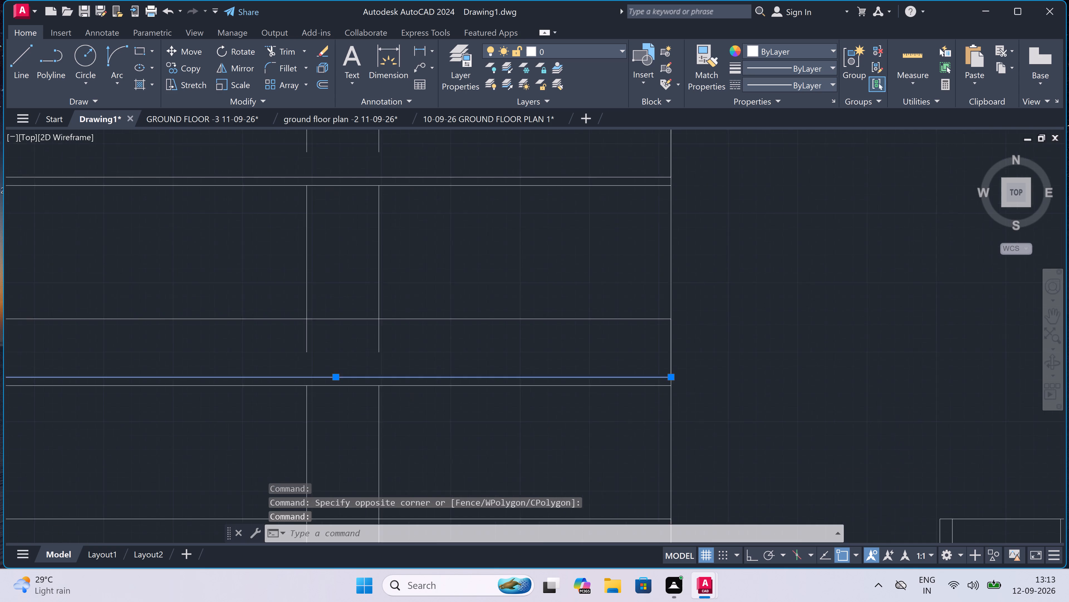
scroll(337, 186, "down", 2)
scroll(337, 178, "up", 2)
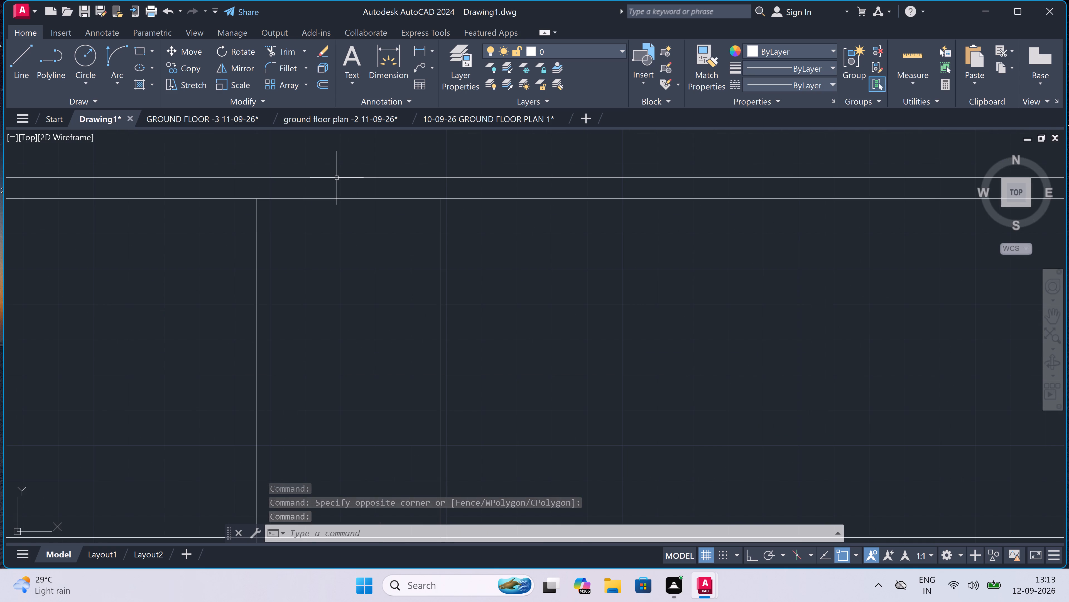
scroll(337, 178, "up", 1)
left_click(337, 177)
scroll(337, 177, "down", 8)
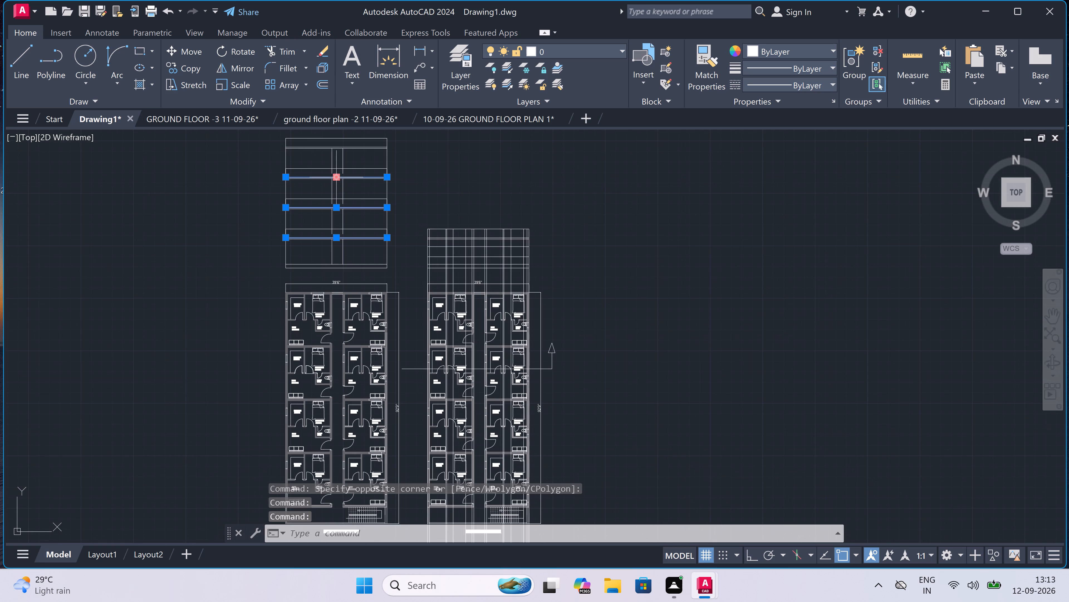
scroll(236, 0, "up", 4)
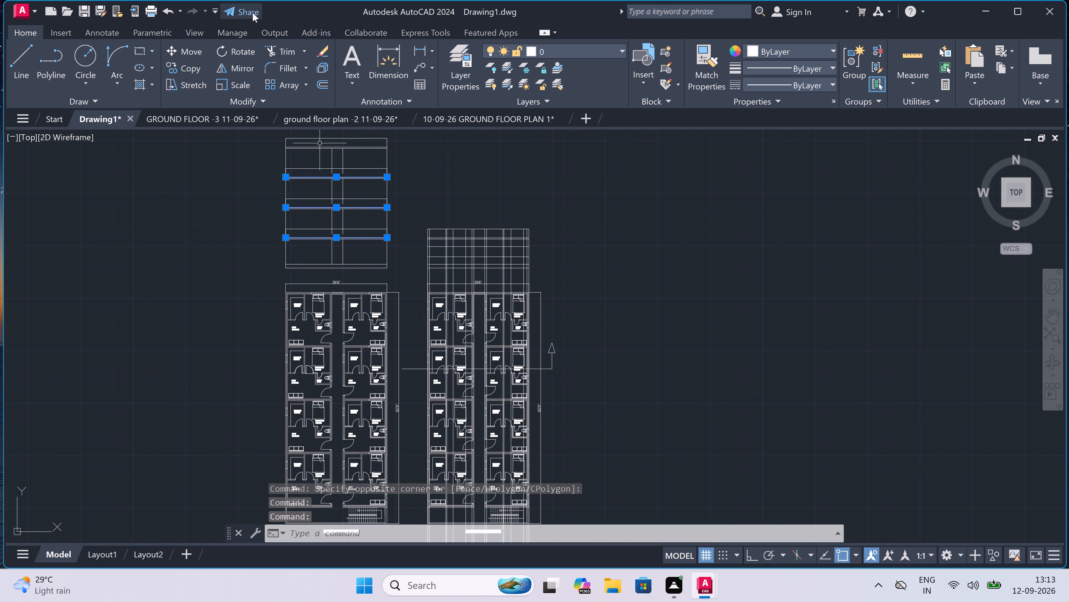
scroll(339, 135, "up", 3)
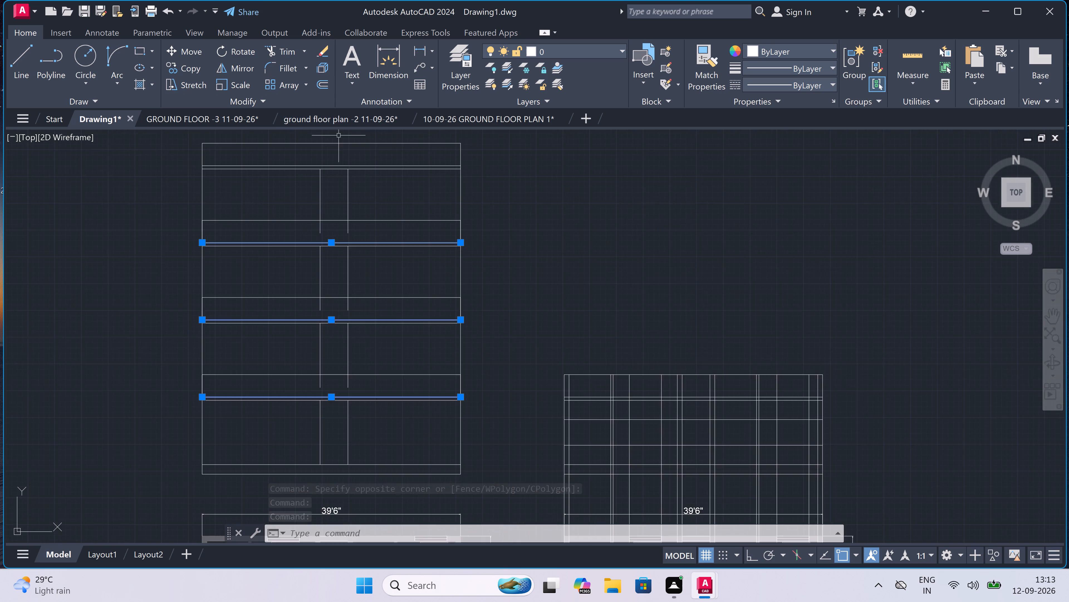
scroll(332, 176, "up", 2)
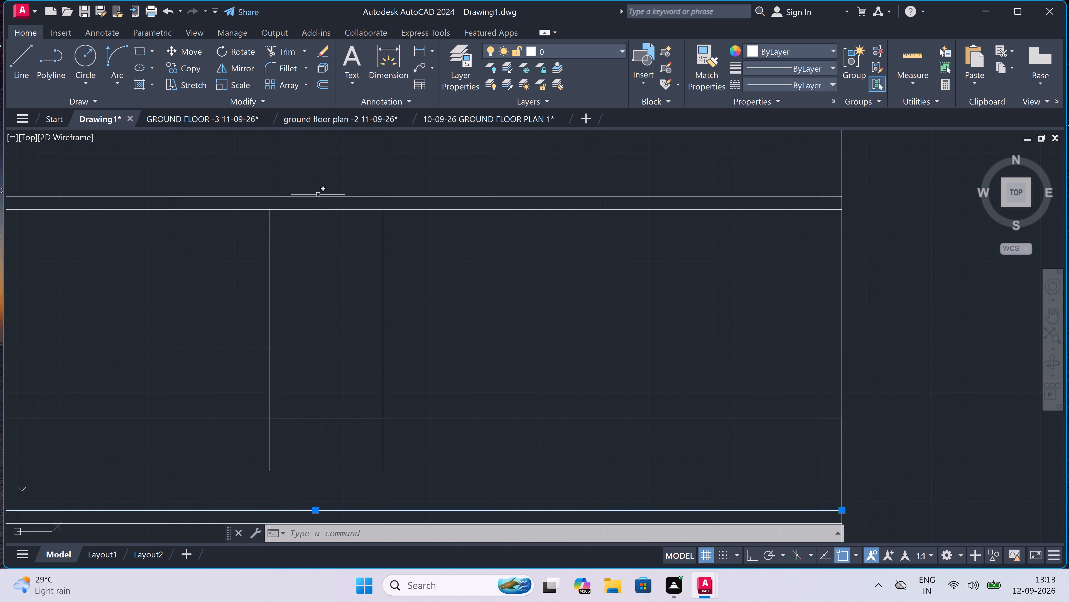
left_click(315, 198)
key("Delete")
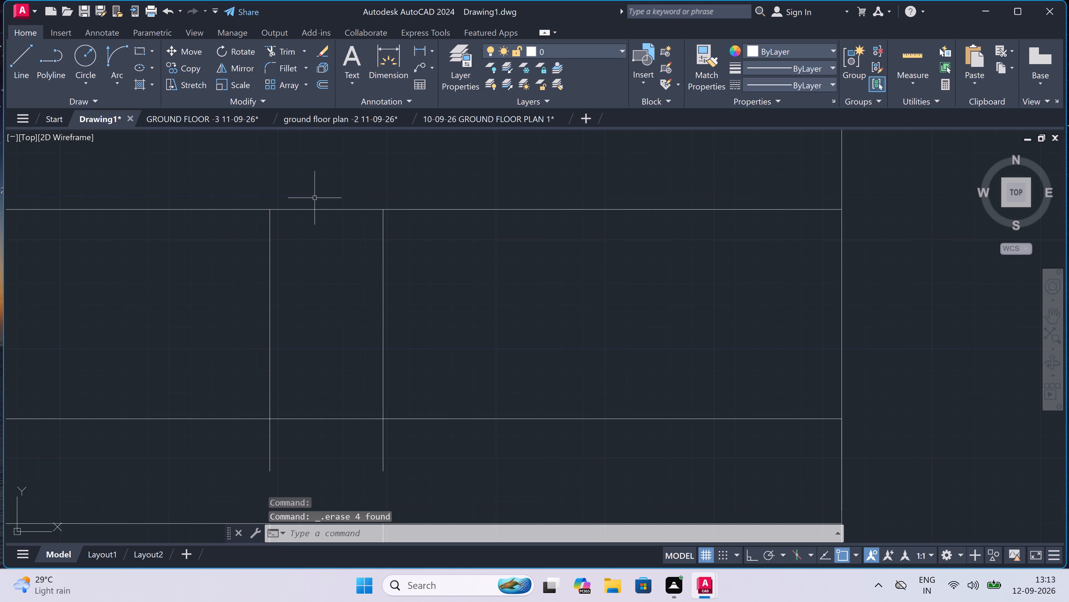
Draw a vertical construction line through the lower end of the staircase's westernmost tread line in the west ground floor plan.
scroll(312, 196, "down", 5)
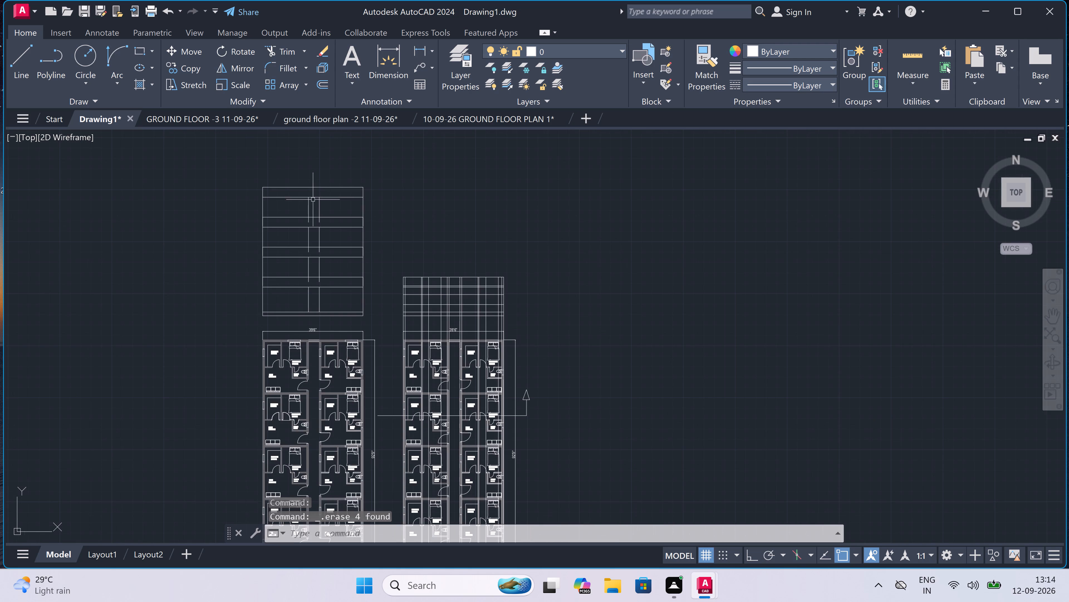
scroll(326, 260, "down", 2)
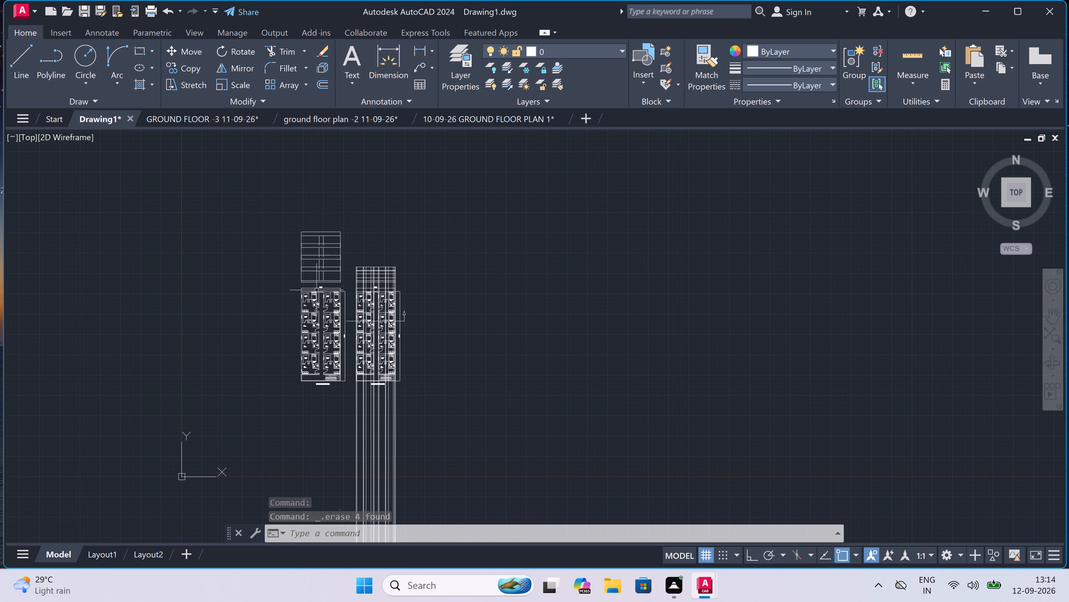
scroll(316, 290, "up", 3)
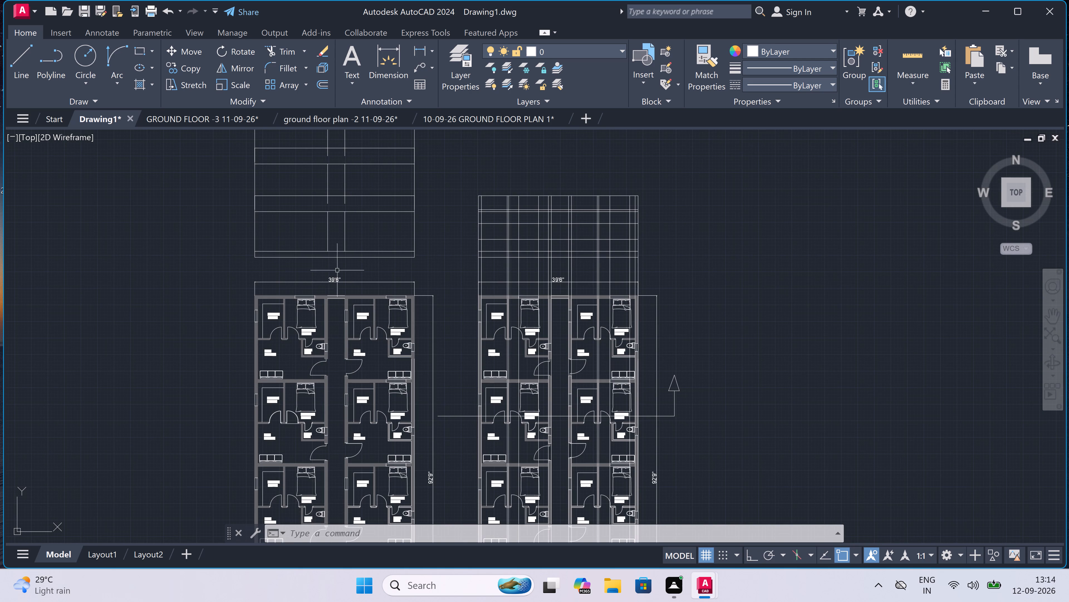
scroll(376, 247, "down", 2)
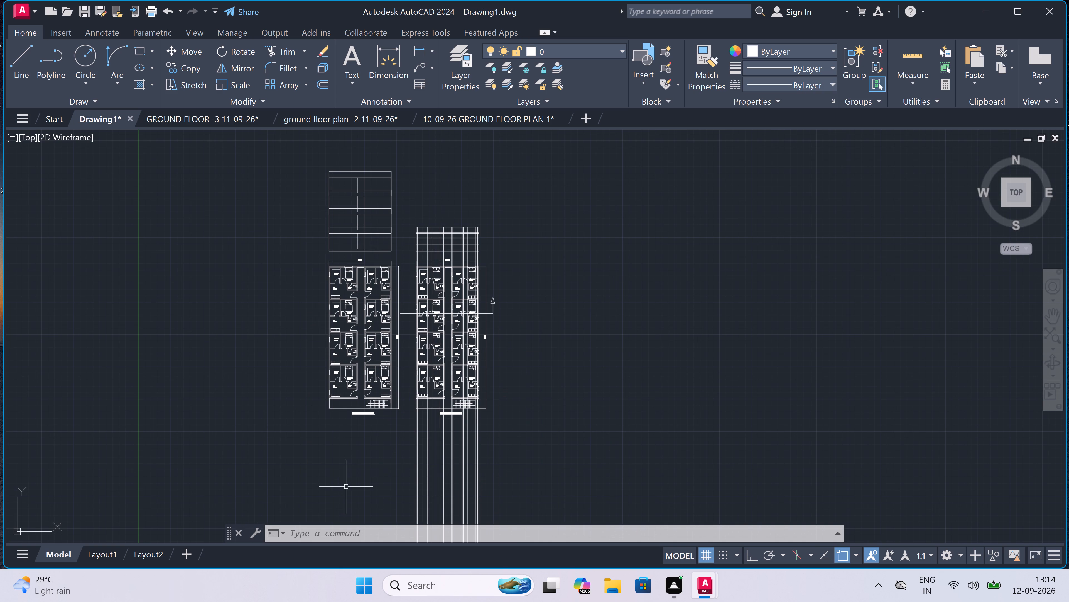
scroll(352, 457, "up", 3)
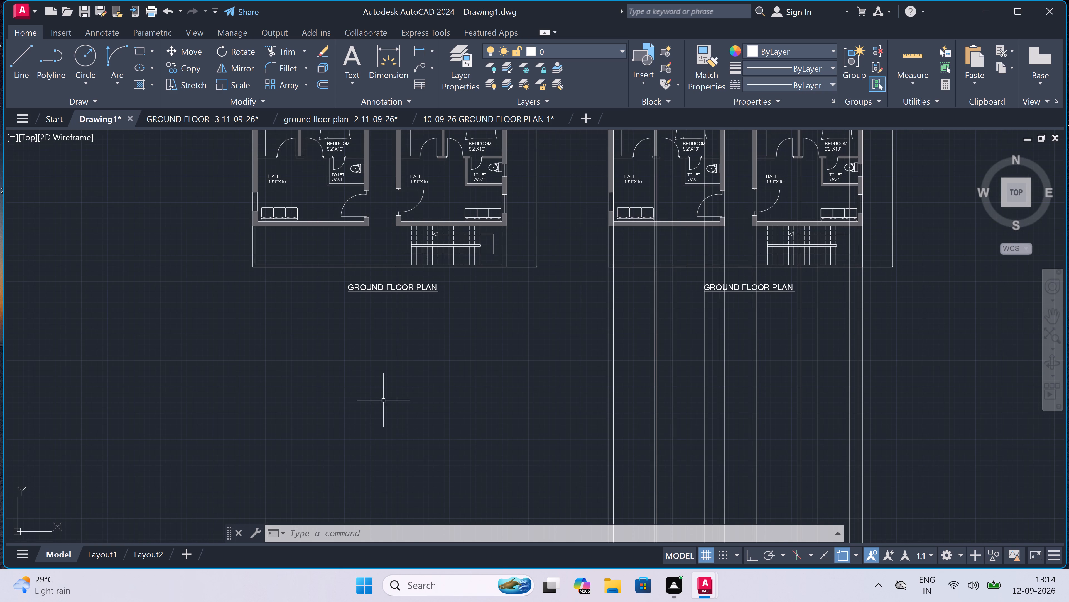
scroll(416, 278, "up", 3)
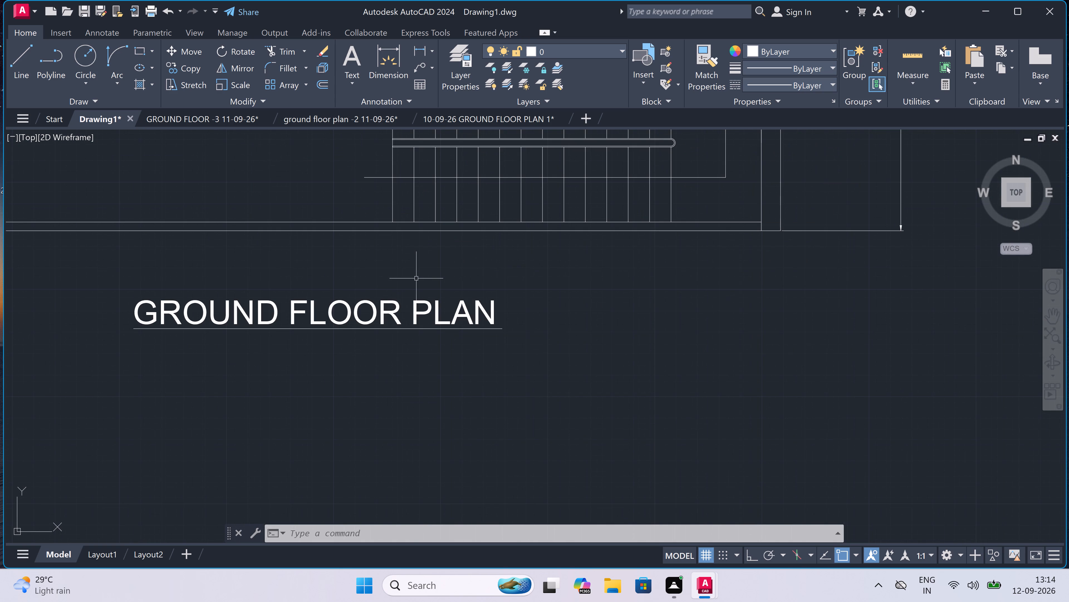
key("z")
key("Escape")
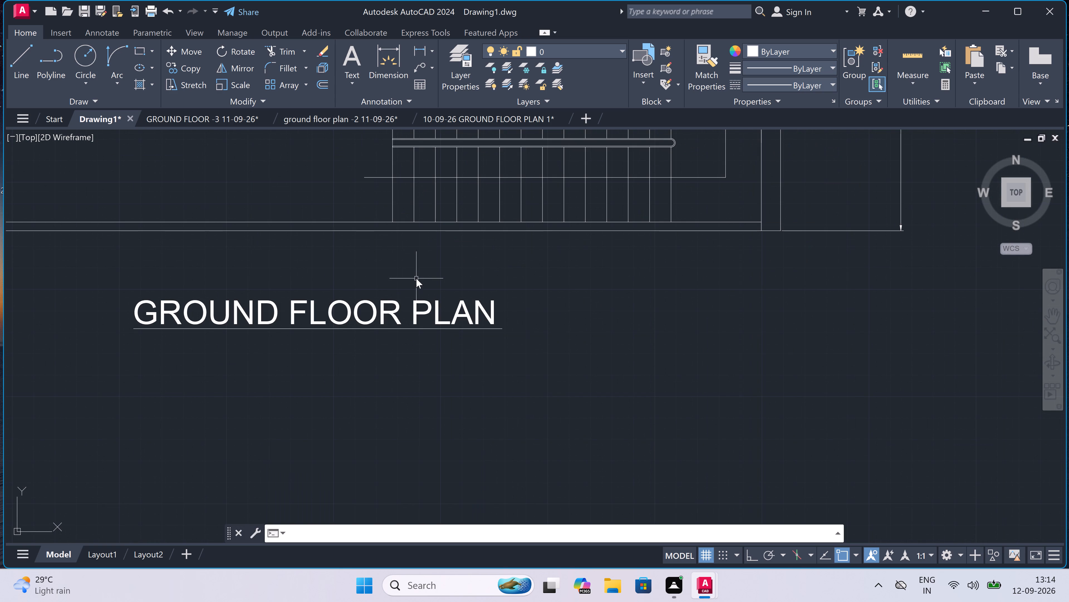
type("XL")
key("space")
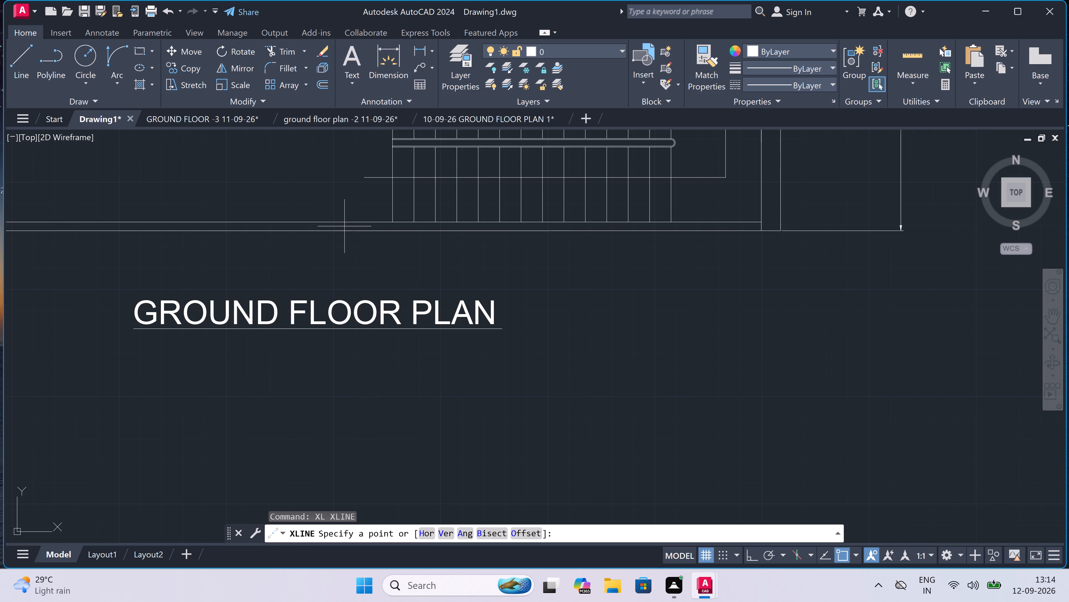
double_click(395, 220)
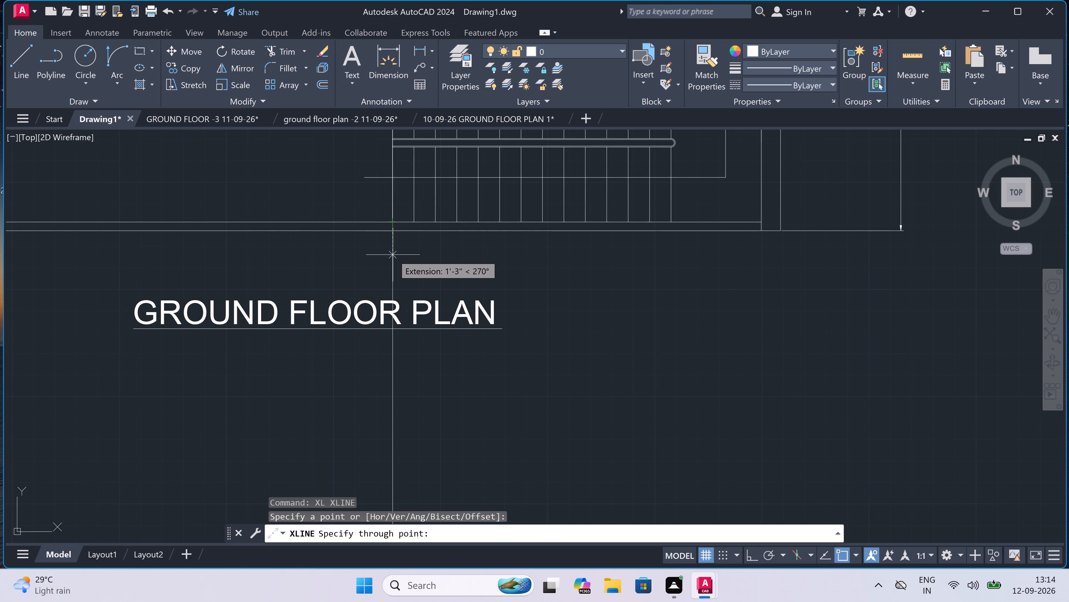
left_click(395, 262)
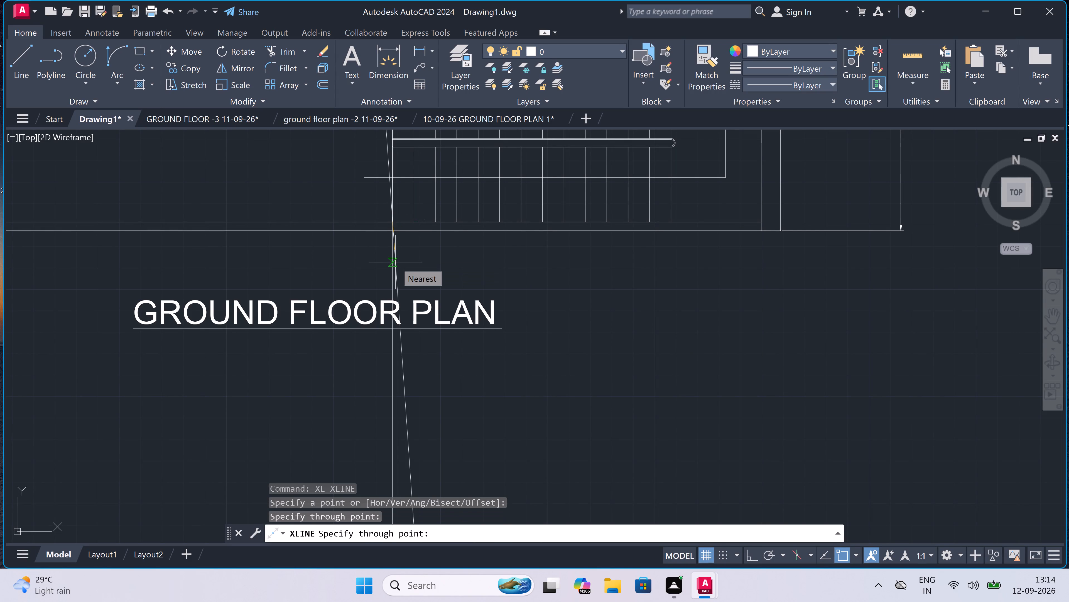
key("Escape")
Trim the six intermediate slab lines of the west projection east of the staircase construction line, leaving the top and base pairs whole.
scroll(396, 262, "down", 7)
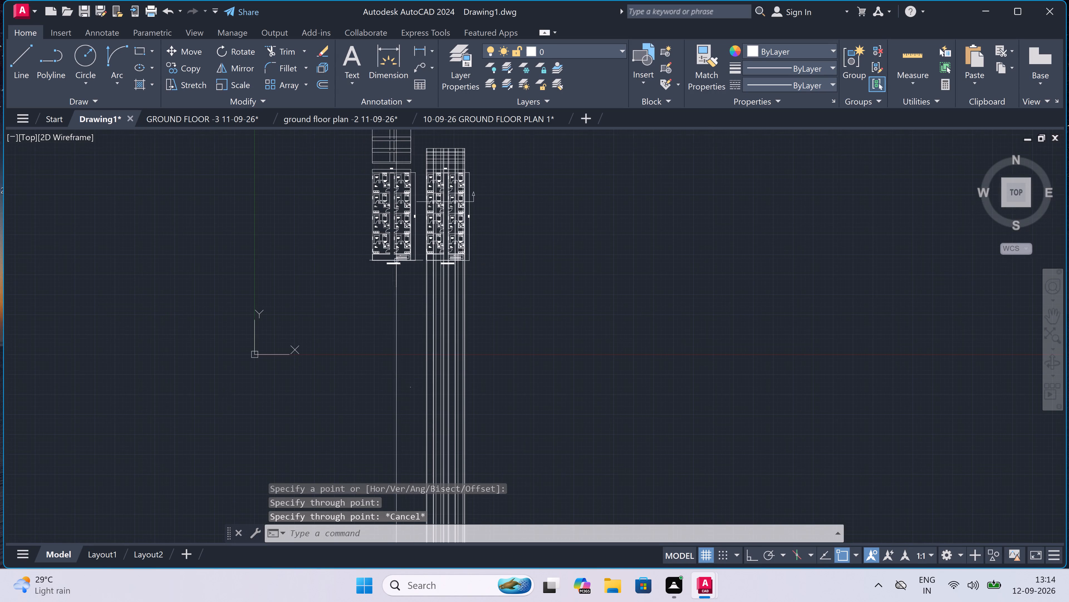
scroll(414, 148, "down", 3)
scroll(414, 144, "up", 5)
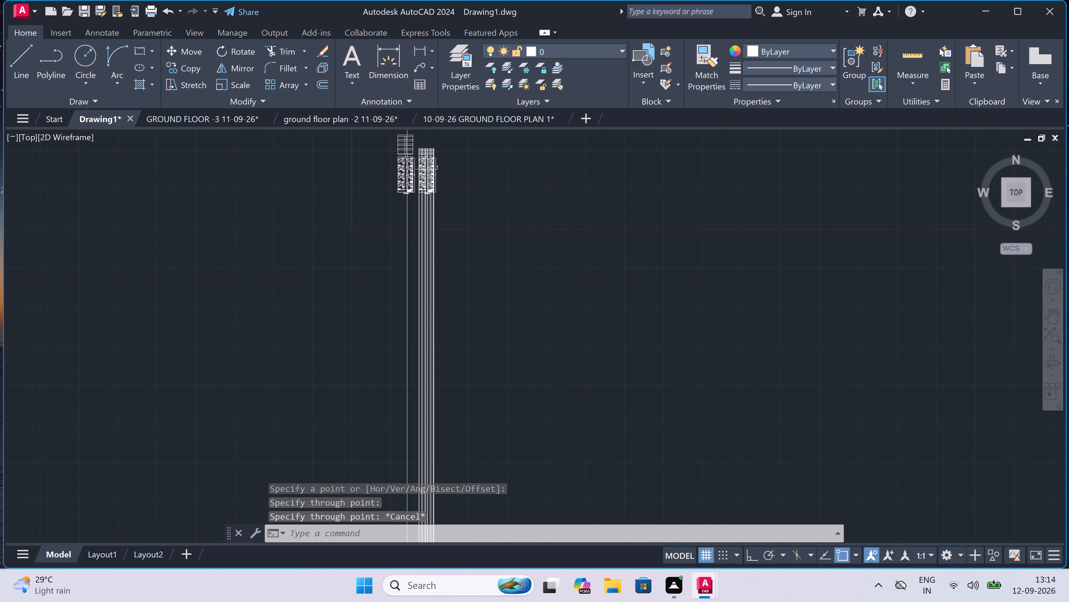
scroll(408, 140, "down", 7)
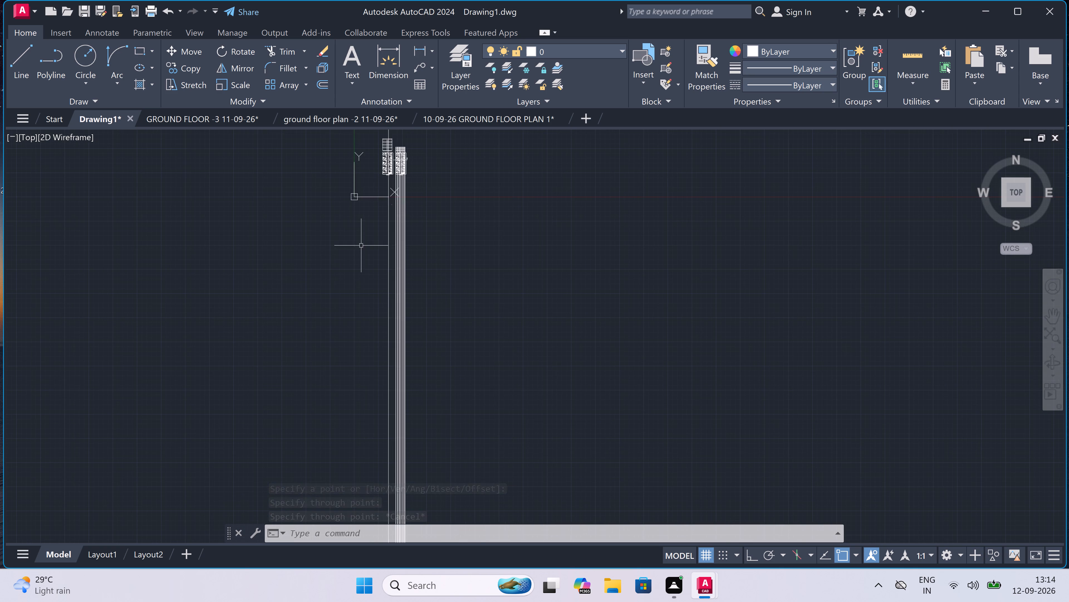
scroll(355, 254, "down", 2)
scroll(366, 200, "up", 3)
scroll(368, 253, "up", 3)
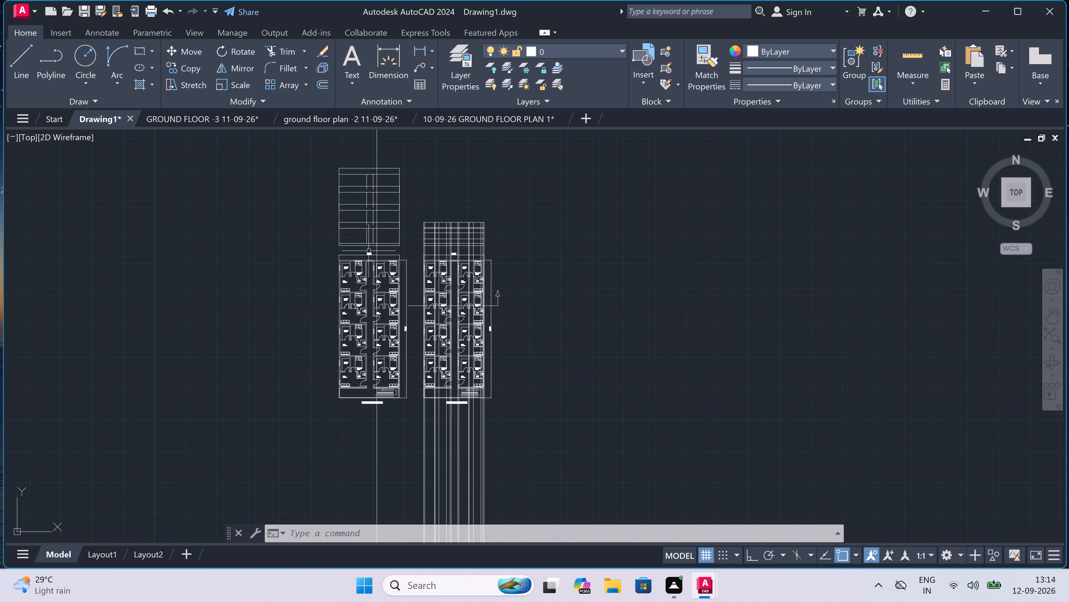
scroll(392, 159, "up", 4)
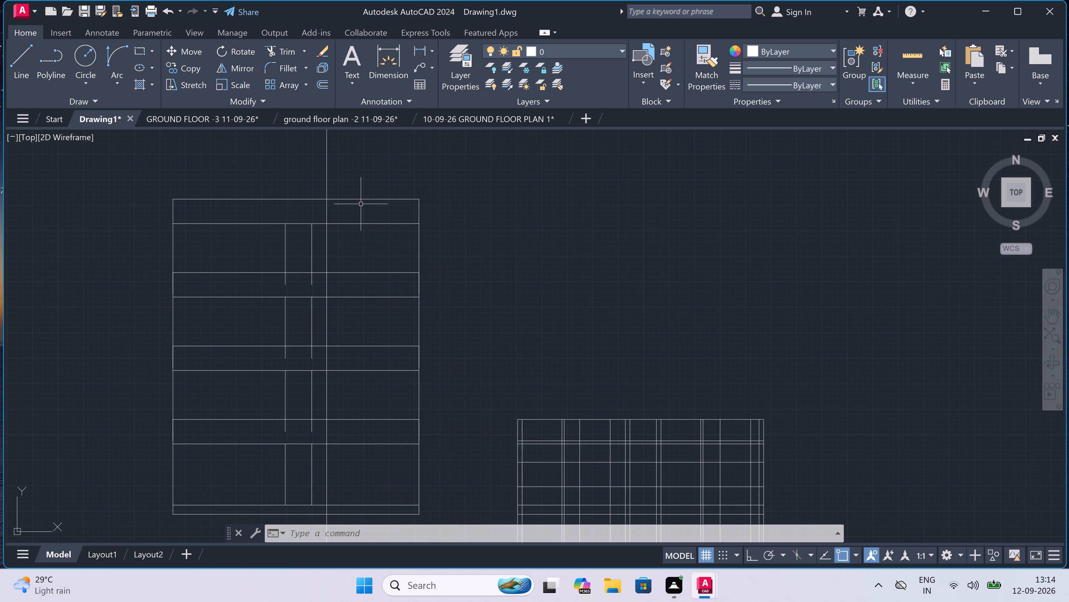
scroll(349, 248, "down", 1)
scroll(356, 326, "up", 1)
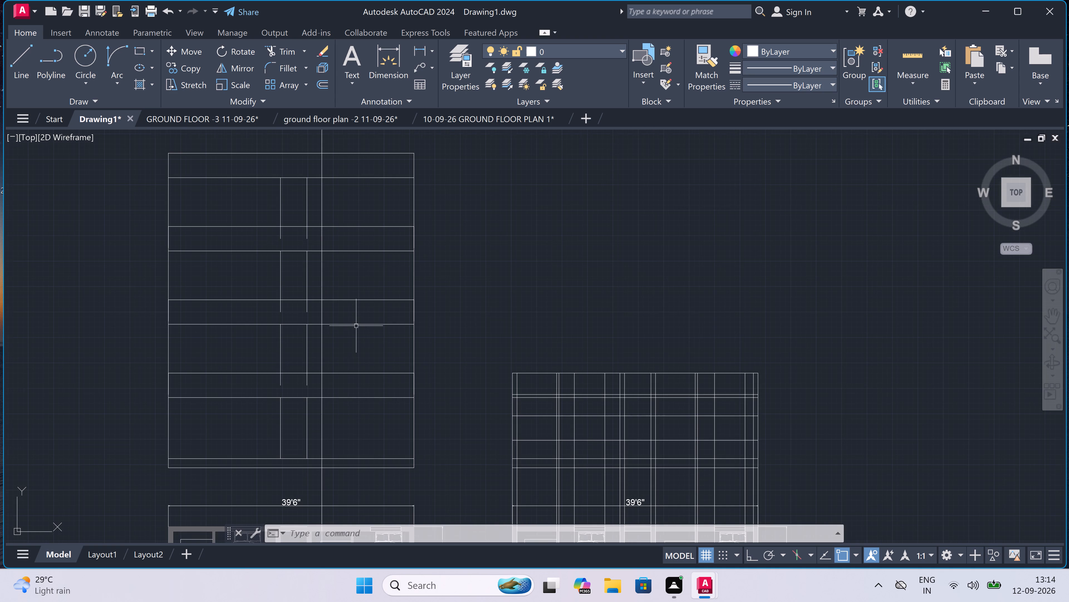
type("TR")
key("space")
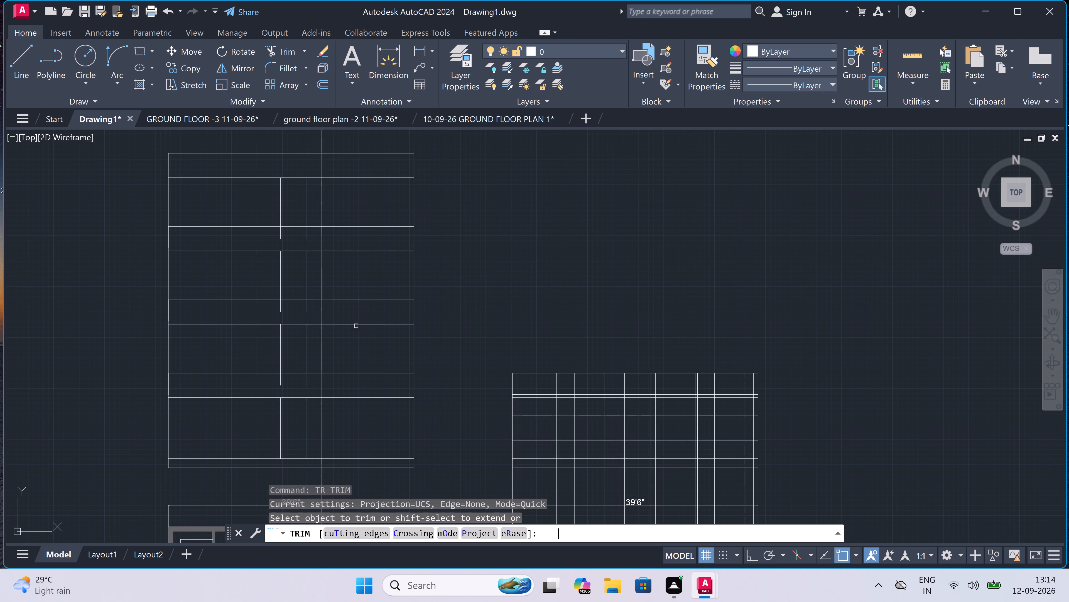
left_click(359, 413)
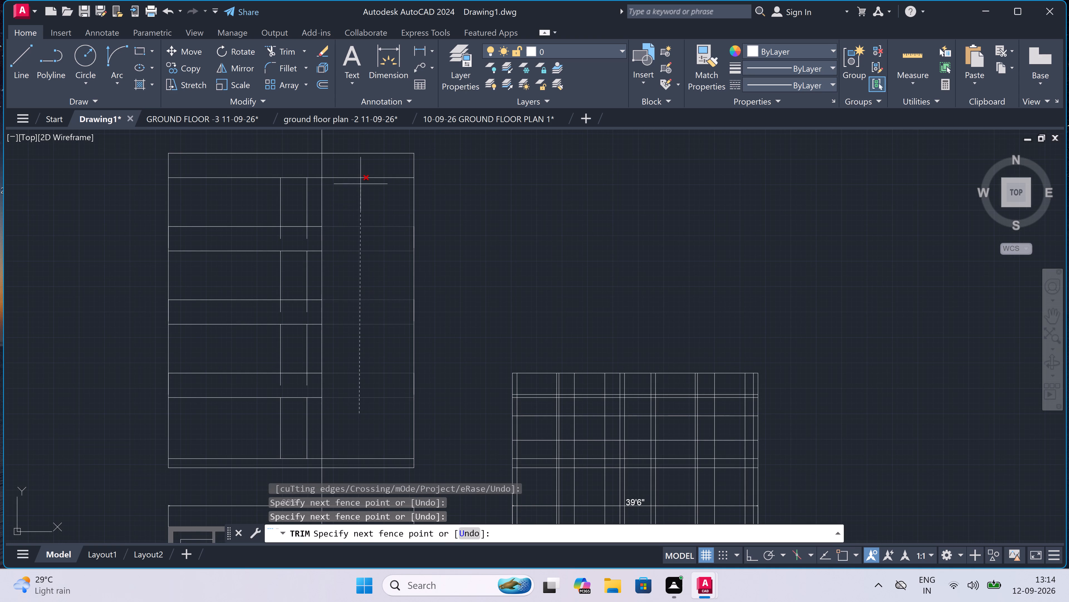
double_click(357, 199)
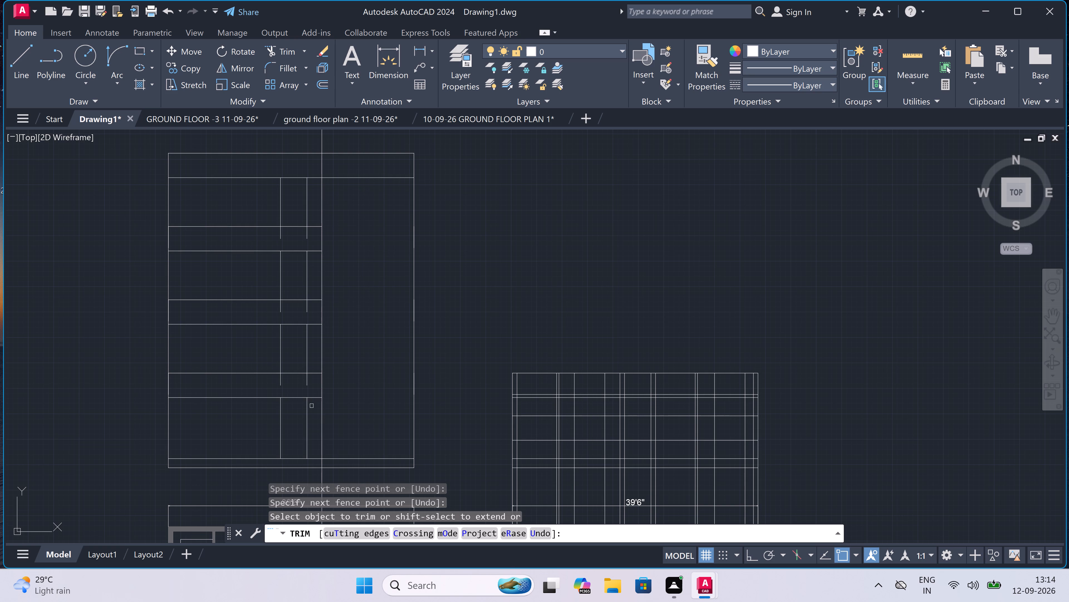
key("Escape")
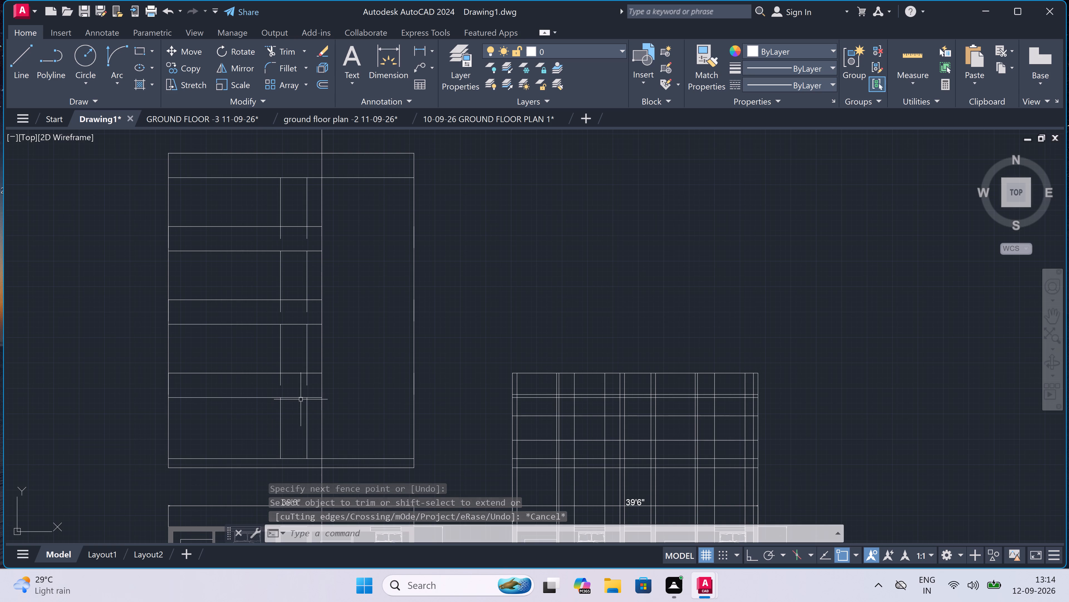
Examine the trimmed storey lines of the west projection against the floor plan below it.
scroll(303, 392, "up", 1)
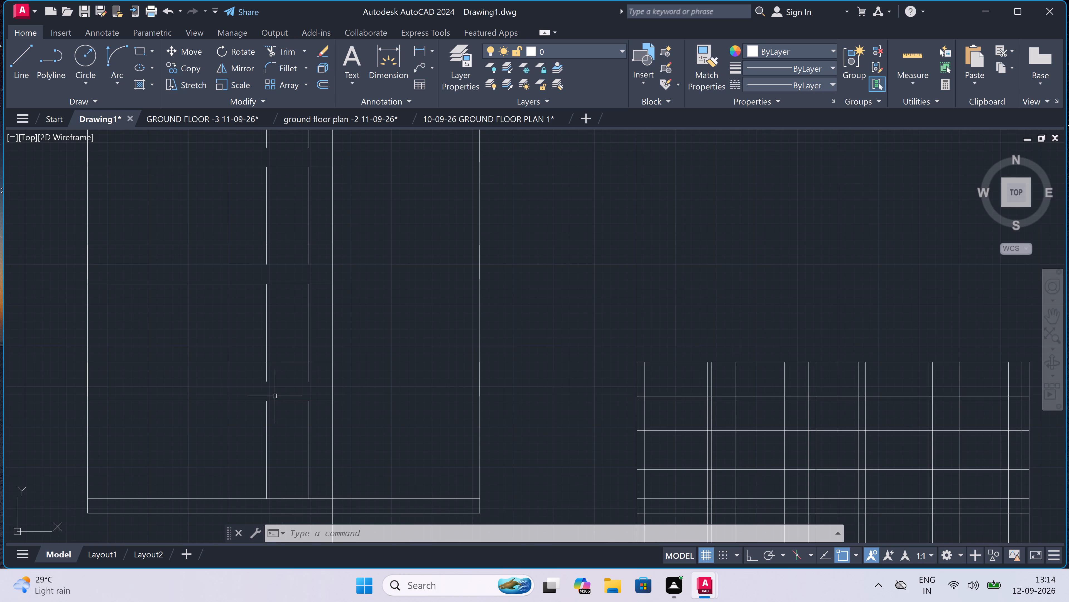
scroll(275, 396, "down", 4)
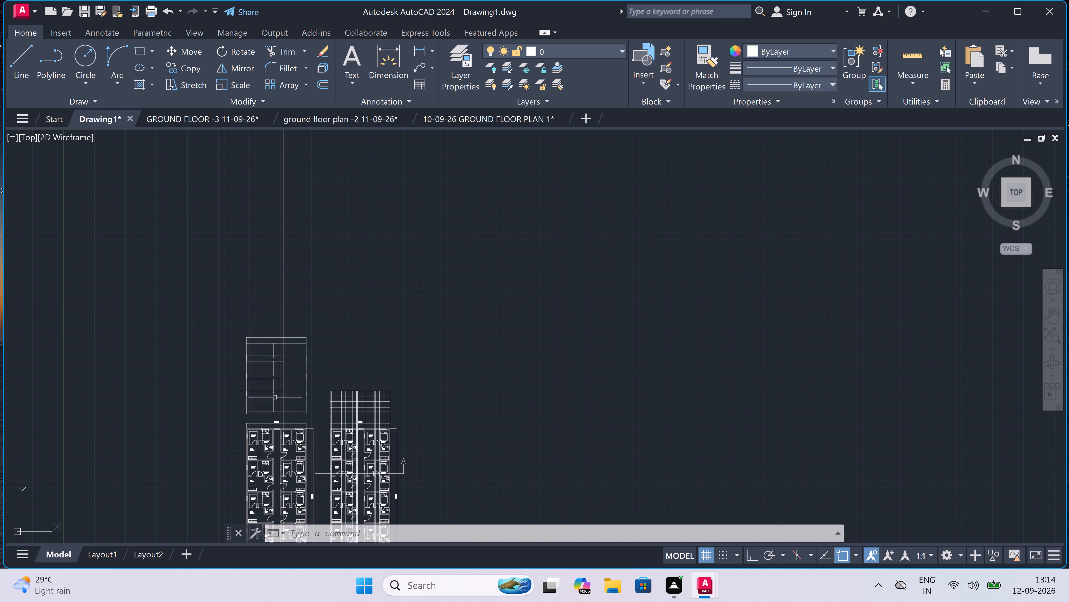
scroll(261, 467, "up", 3)
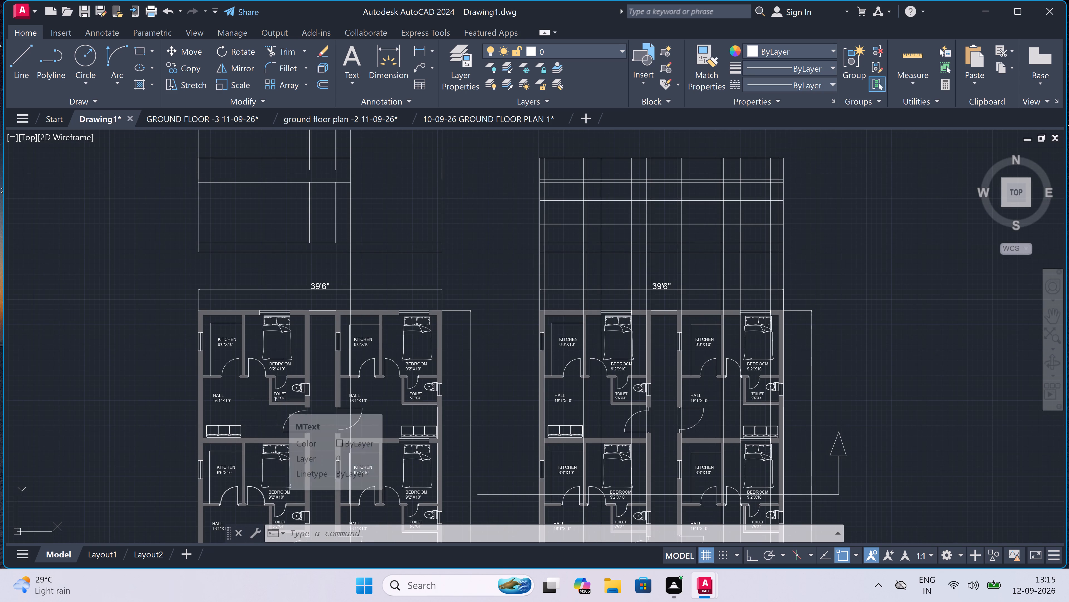
scroll(284, 351, "down", 2)
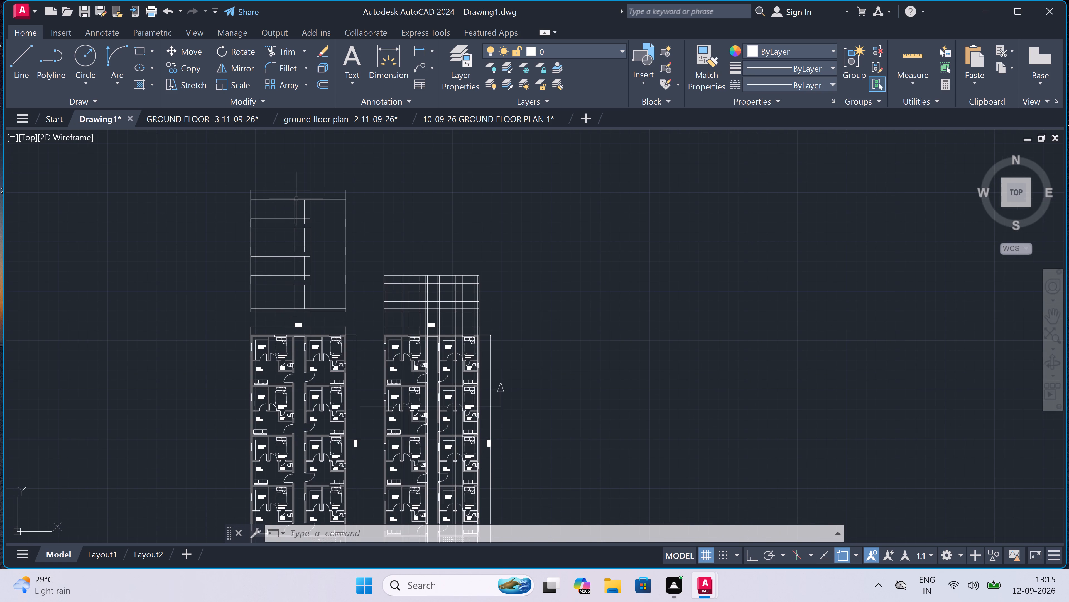
scroll(296, 199, "up", 4)
scroll(311, 242, "down", 1)
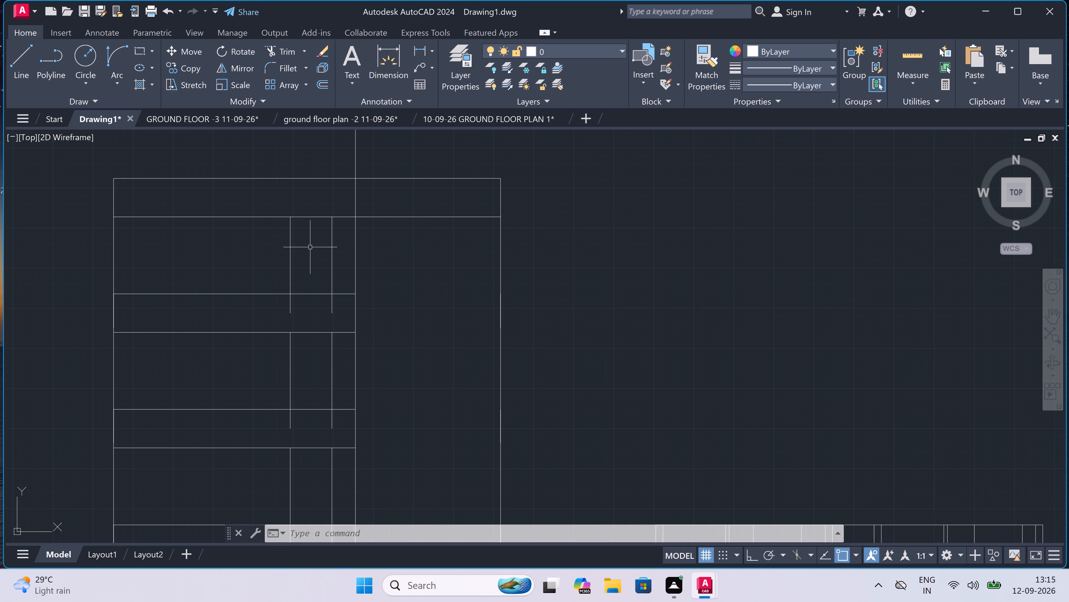
scroll(265, 343, "down", 2)
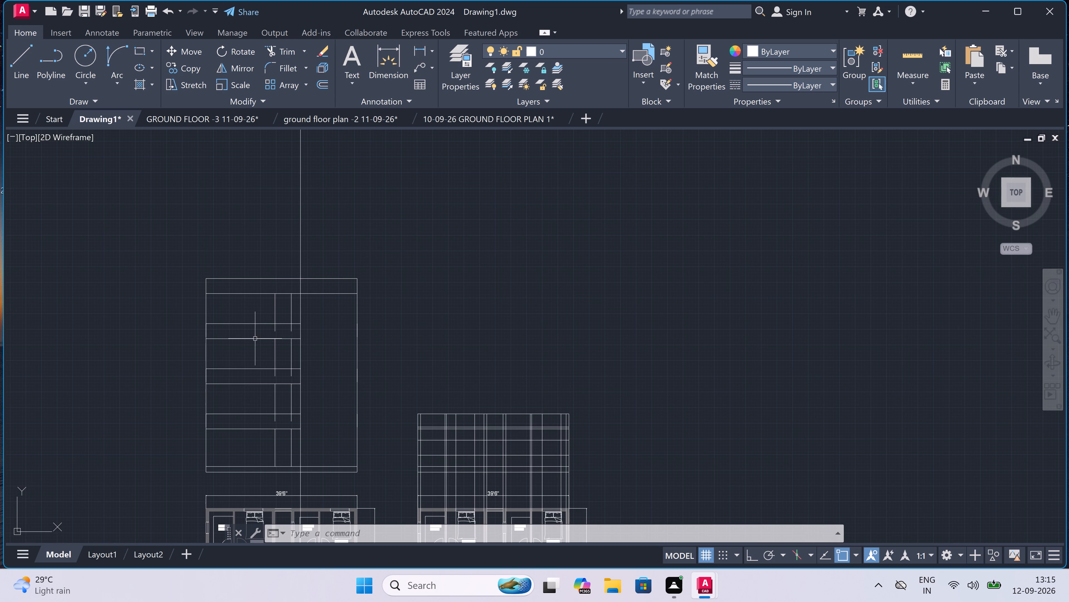
scroll(255, 339, "up", 1)
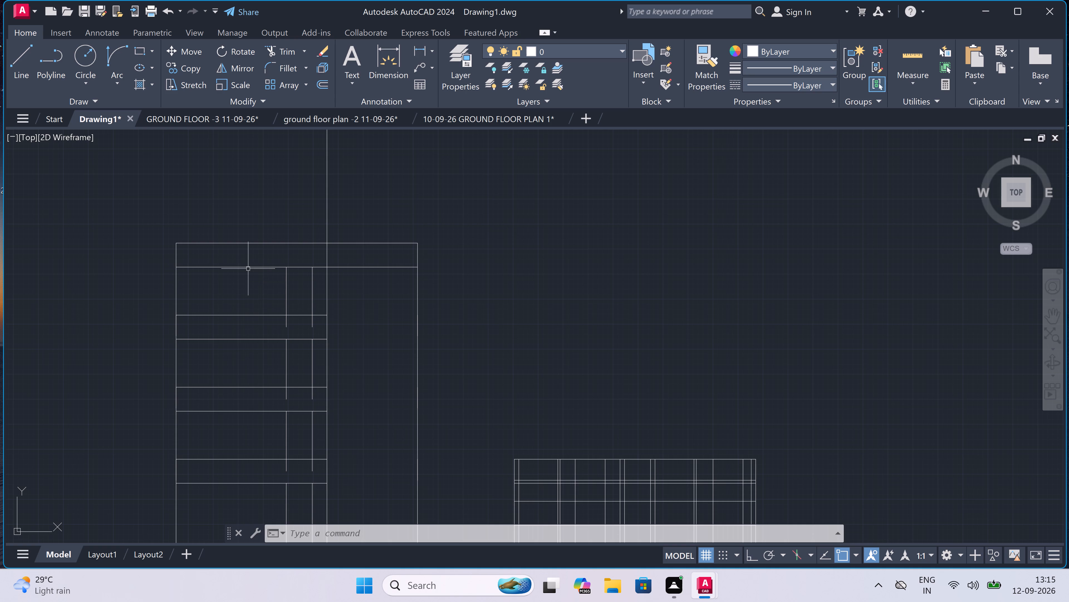
scroll(248, 269, "down", 3)
scroll(244, 335, "up", 5)
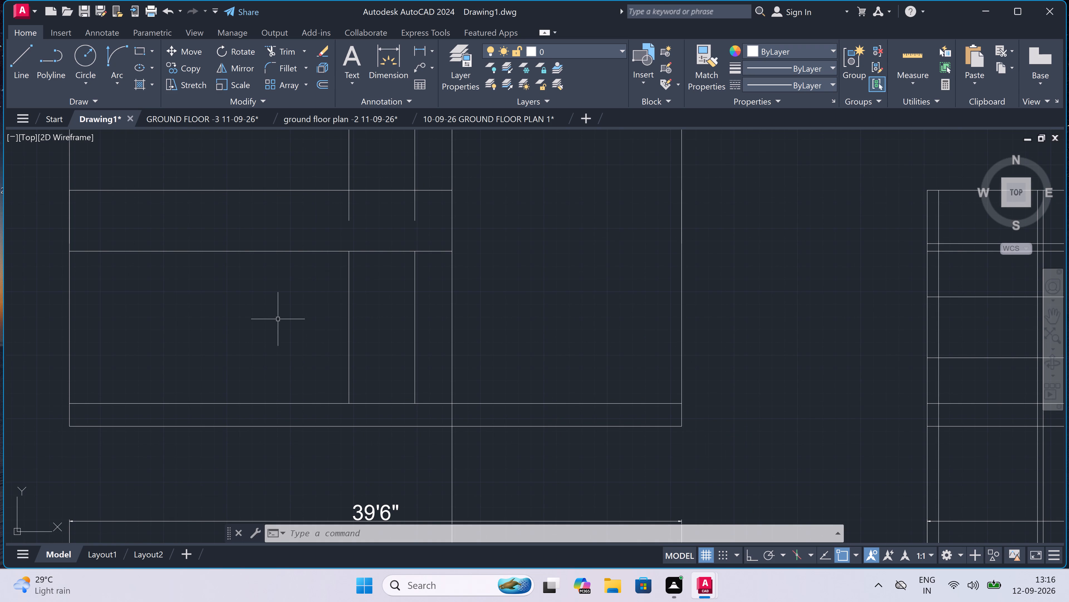
scroll(278, 319, "down", 1)
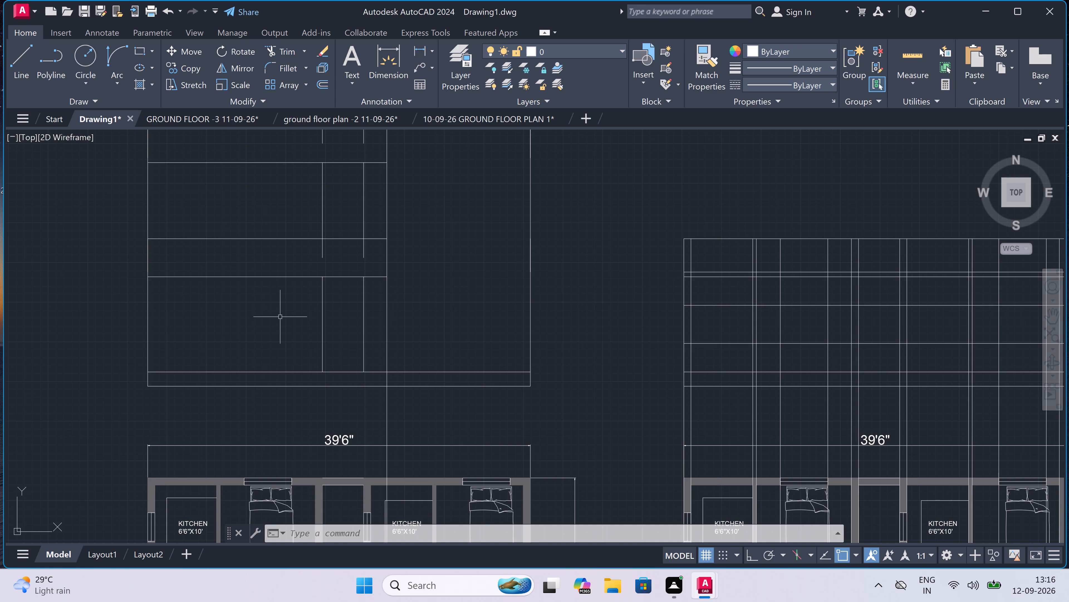
scroll(304, 298, "down", 4)
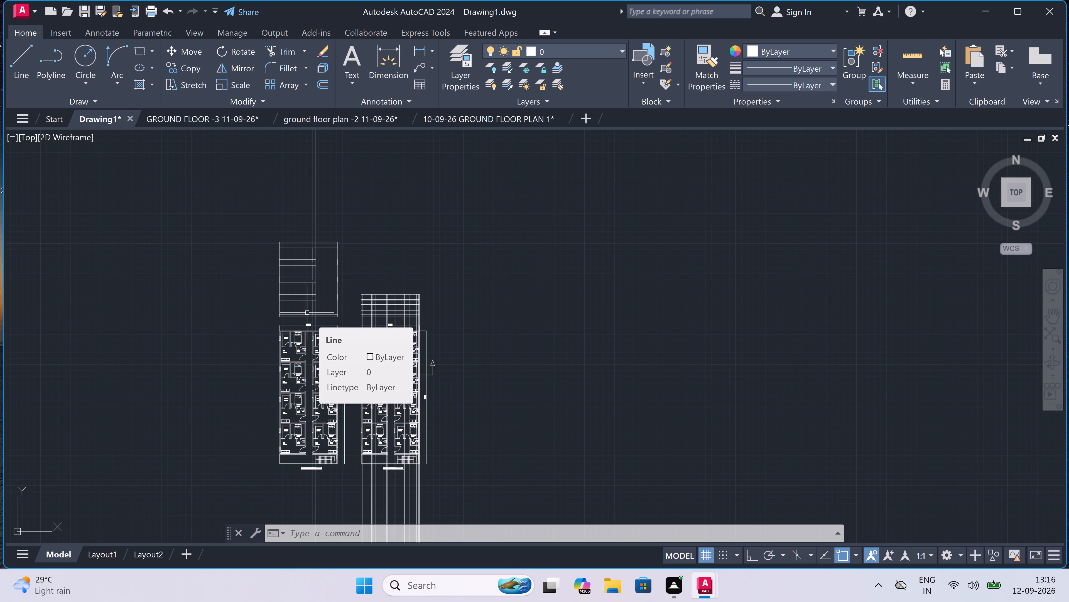
With Ortho on, draw a vertical line over the western inner wall line, from the top band's lower line to the base band's upper line.
scroll(304, 252, "up", 2)
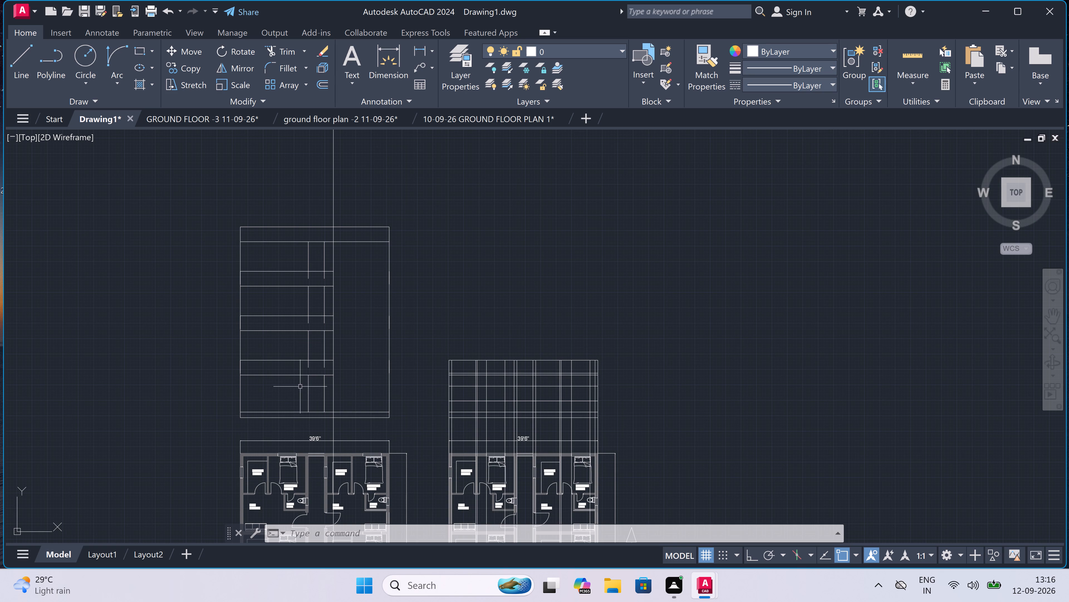
scroll(307, 381, "up", 2)
type("L")
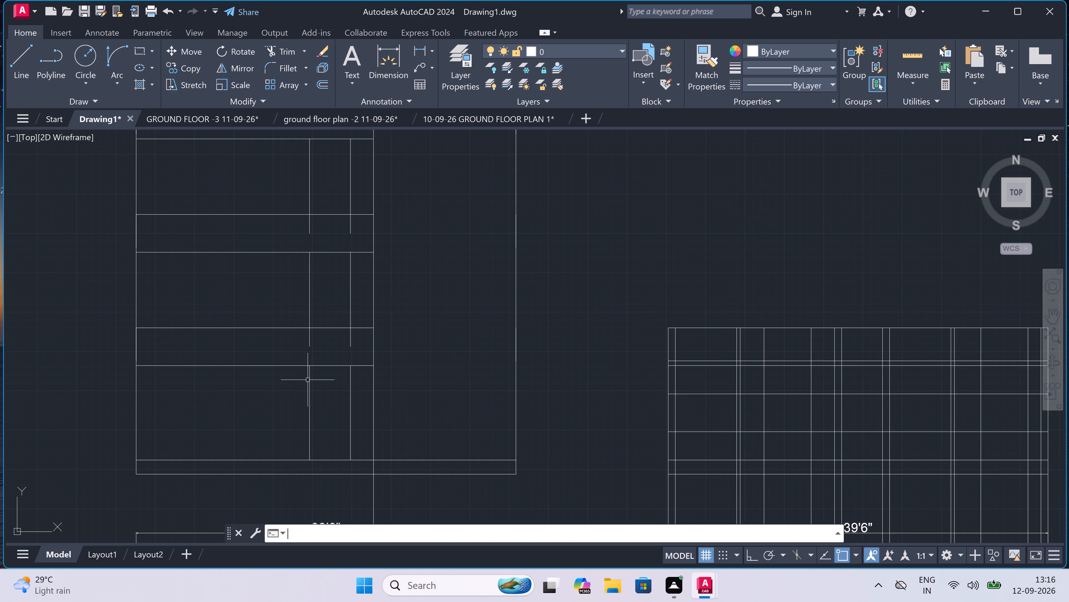
key("space")
scroll(320, 300, "down", 2)
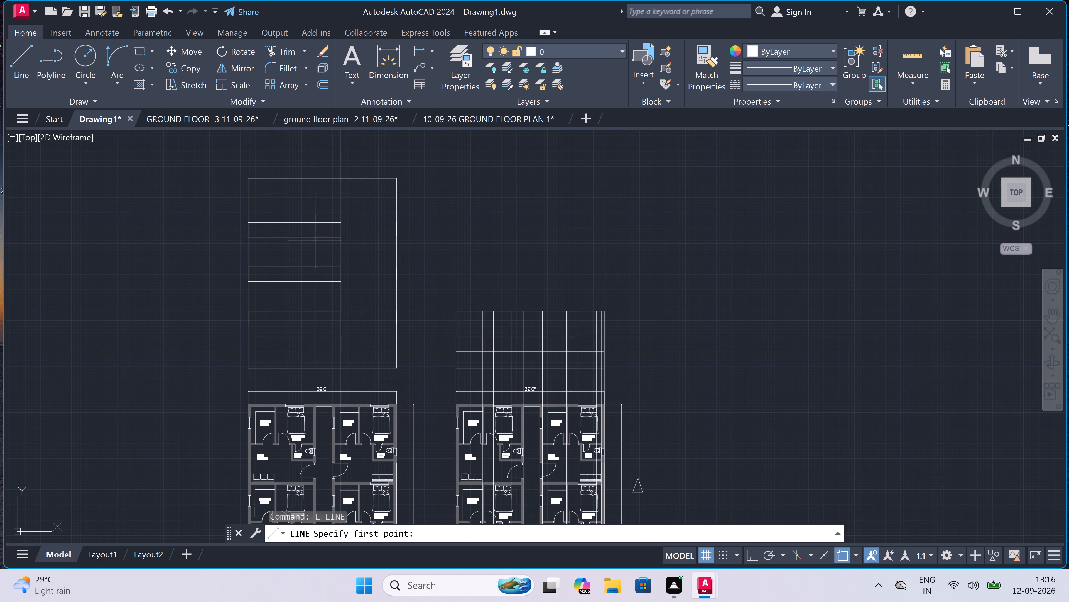
scroll(322, 177, "up", 2)
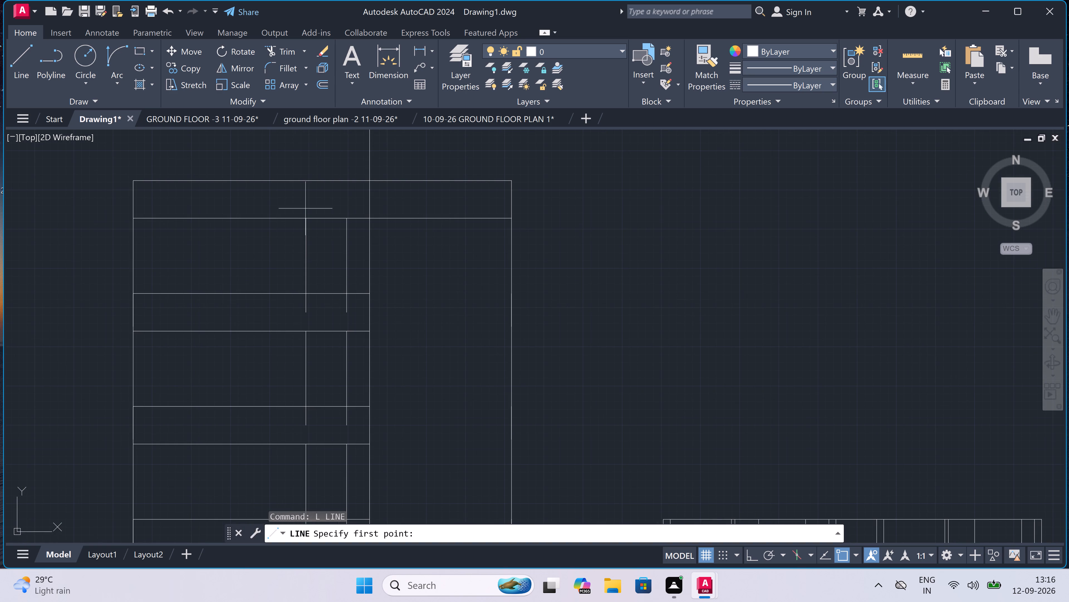
left_click(305, 221)
scroll(291, 468, "down", 4)
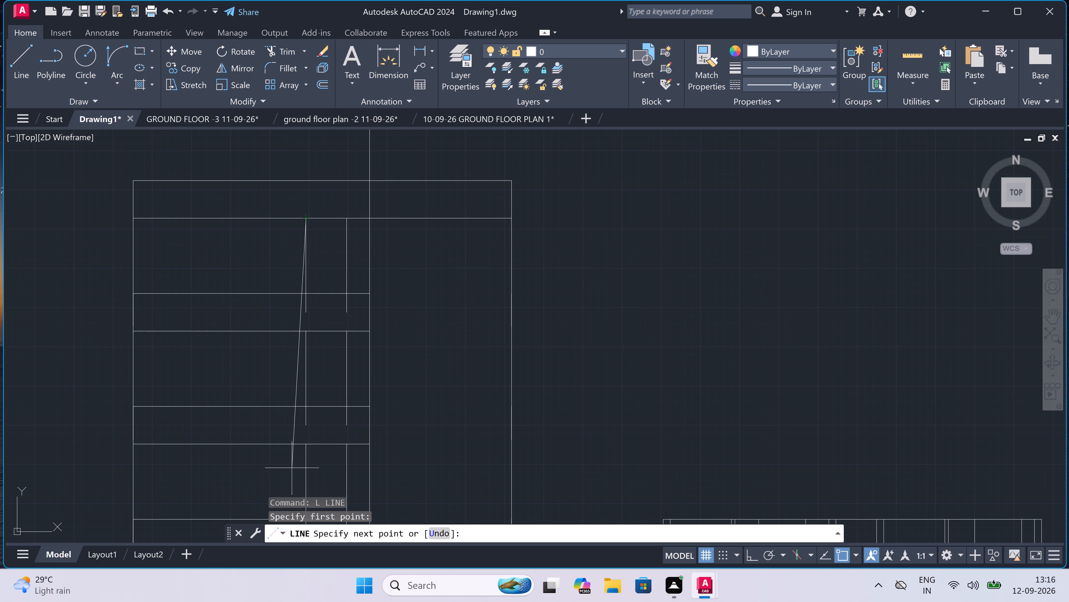
key("F8")
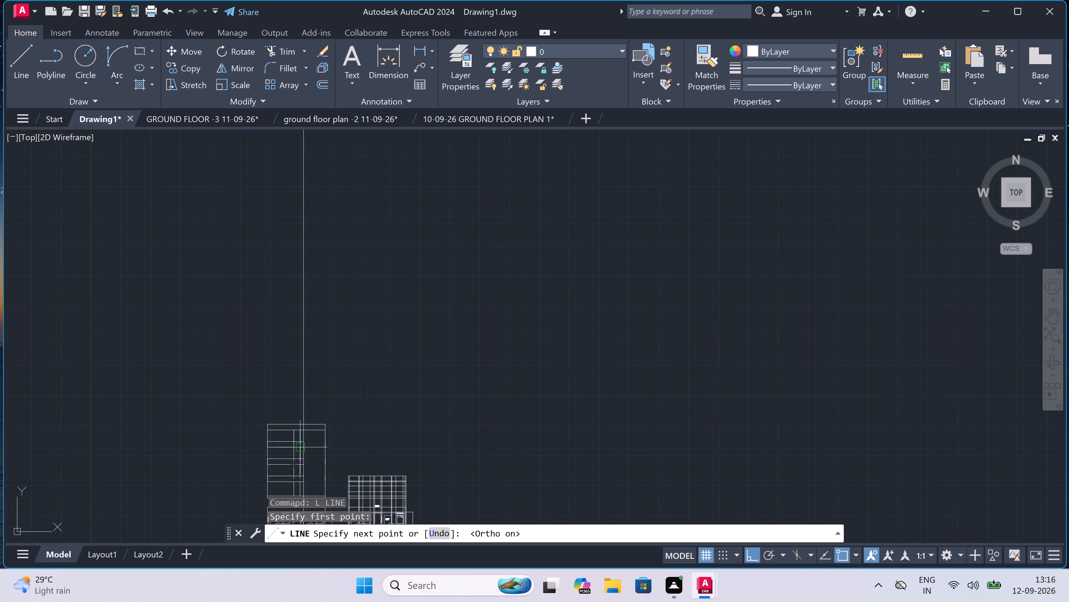
scroll(307, 366, "down", 3)
scroll(301, 410, "up", 3)
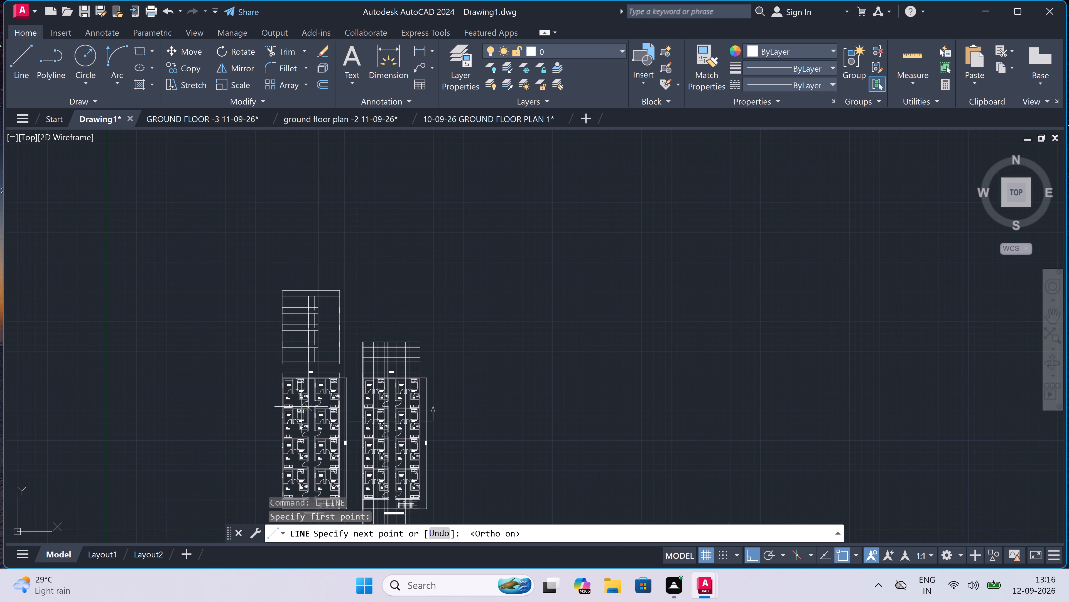
scroll(296, 349, "up", 4)
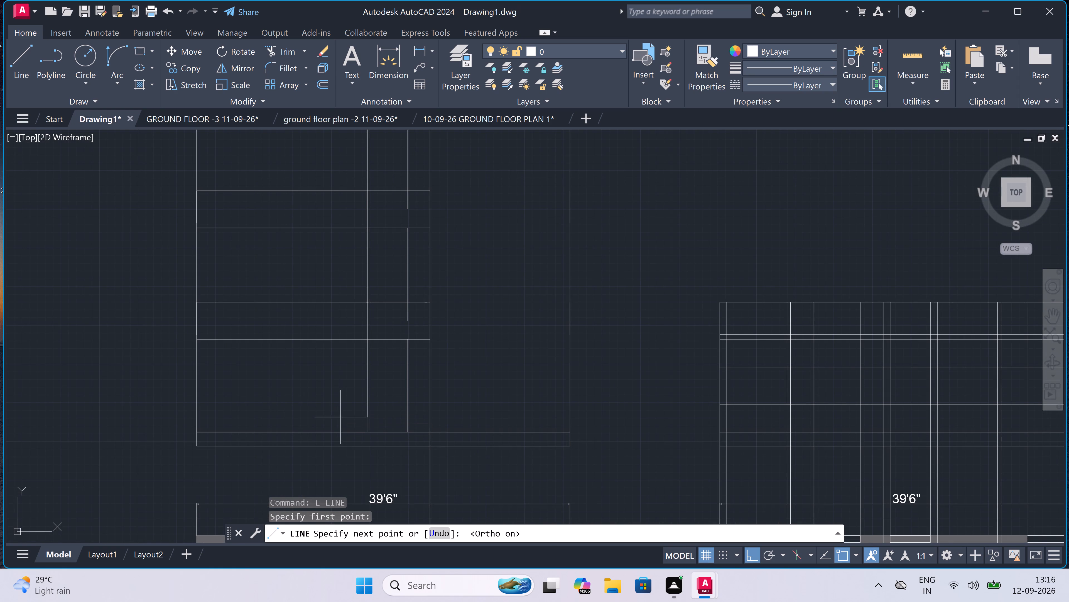
double_click(365, 431)
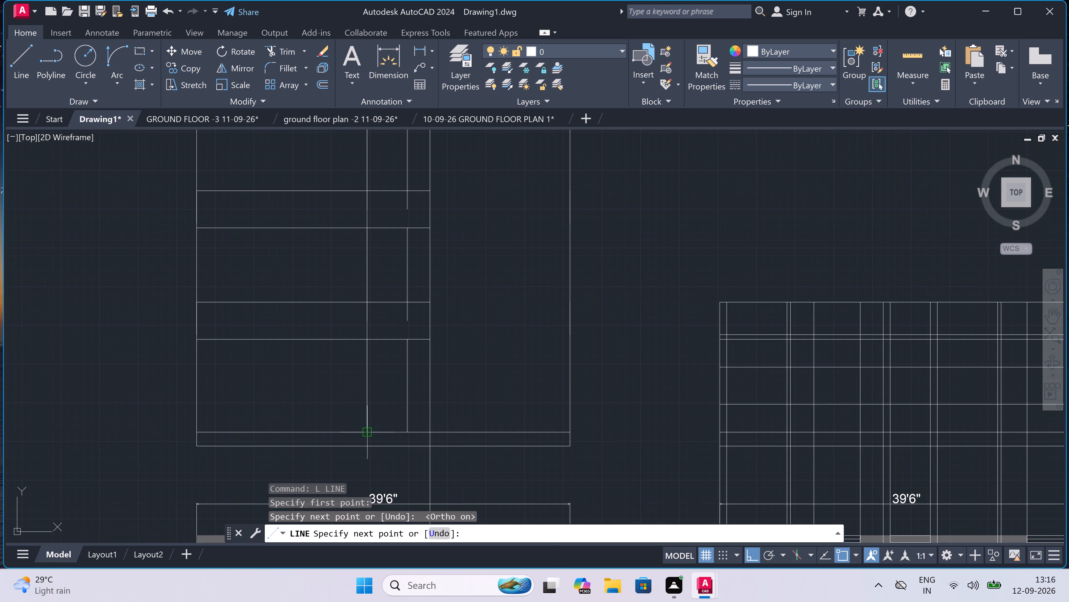
key("Escape")
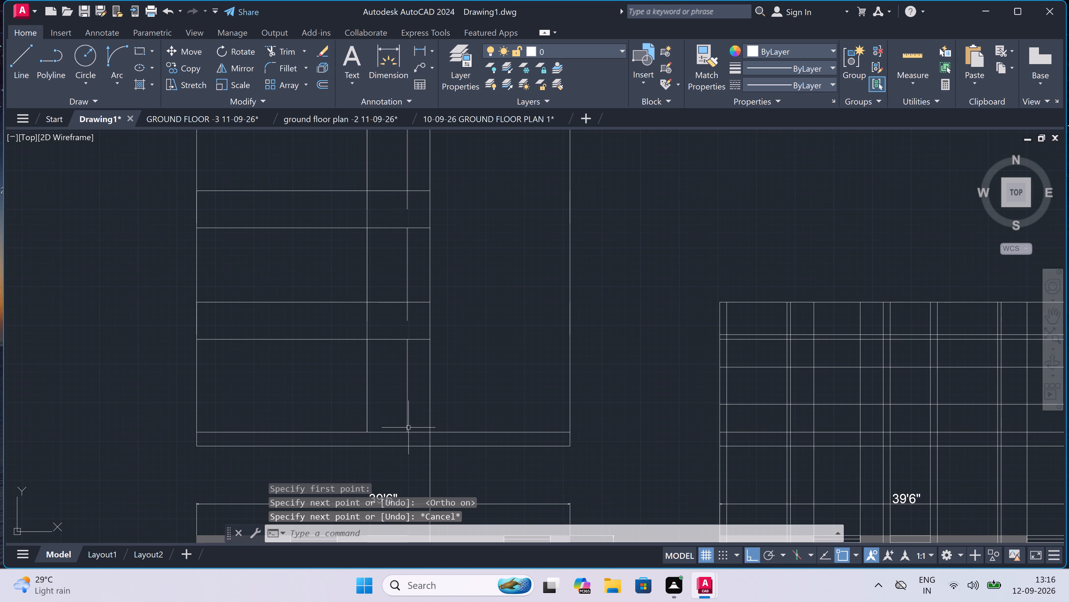
Draw a vertical line over the eastern inner wall line, from the base band's upper line to the top band's lower line.
key("space")
left_click(409, 431)
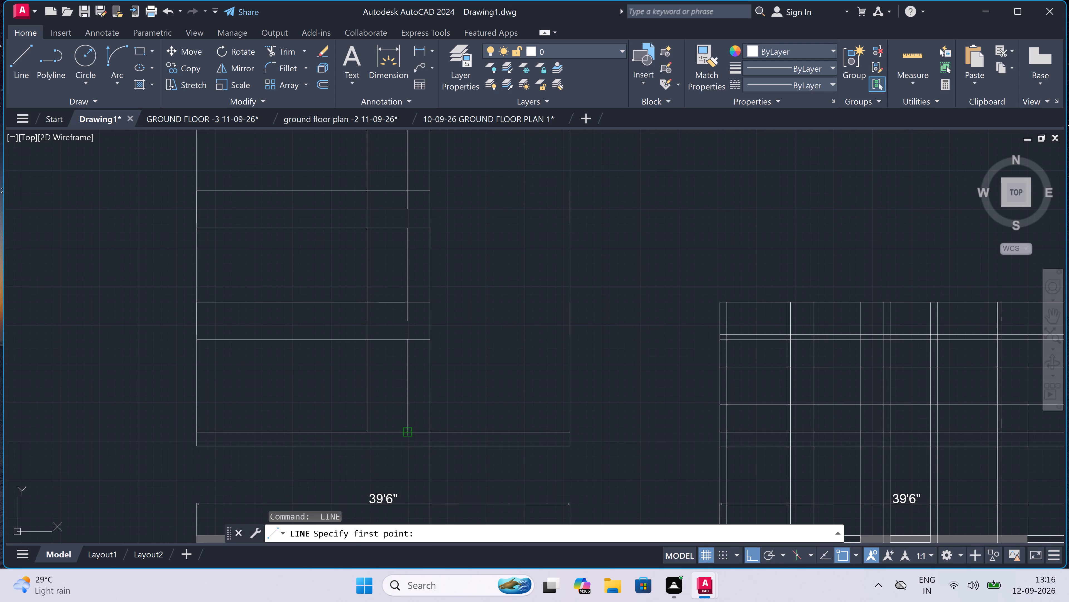
scroll(413, 383, "down", 4)
scroll(413, 346, "up", 3)
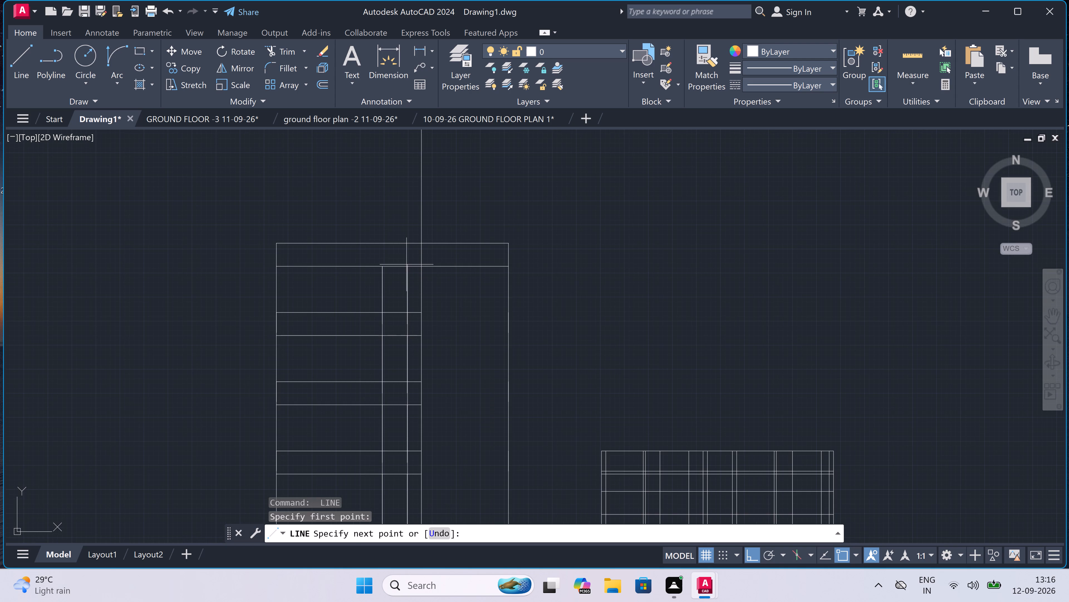
left_click(407, 266)
key("Escape")
scroll(407, 266, "down", 3)
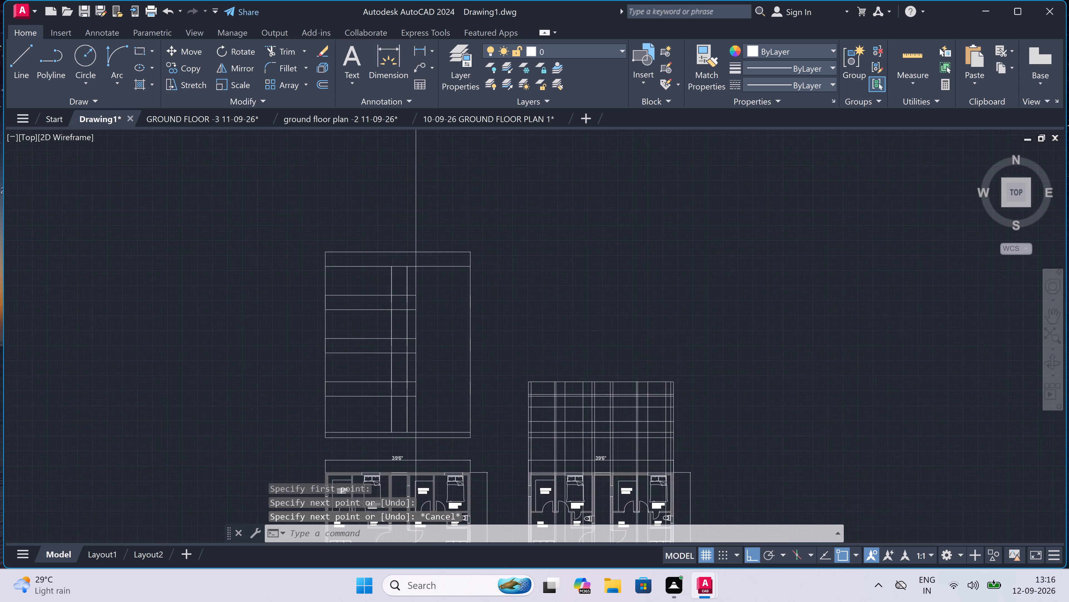
scroll(395, 311, "up", 3)
scroll(430, 338, "up", 1)
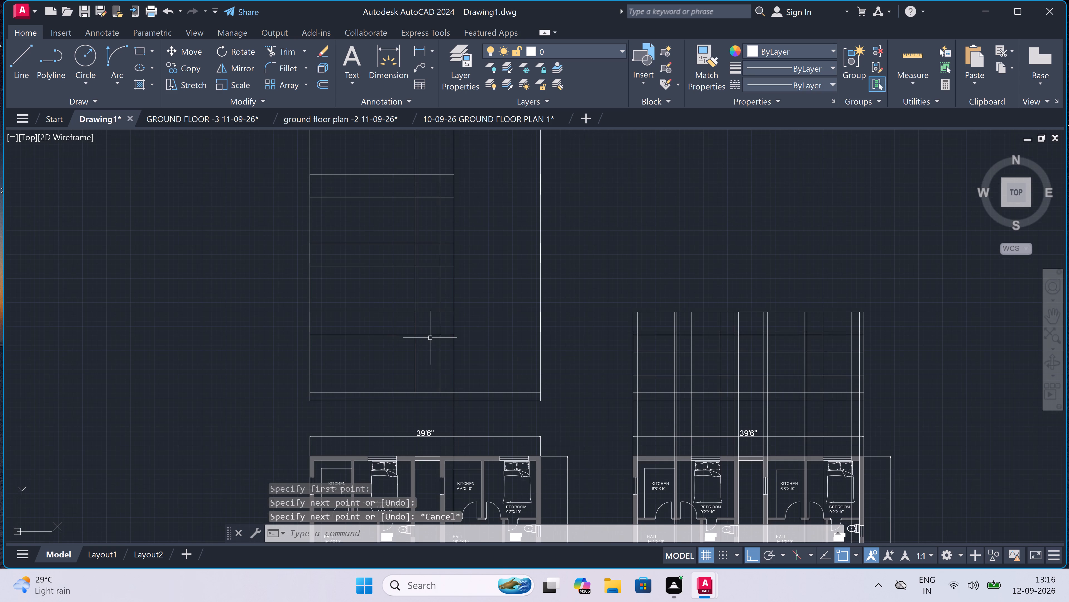
Examine the wall lines and storey bands of the west projection against the floor plan below it.
scroll(430, 338, "up", 1)
scroll(430, 338, "down", 1)
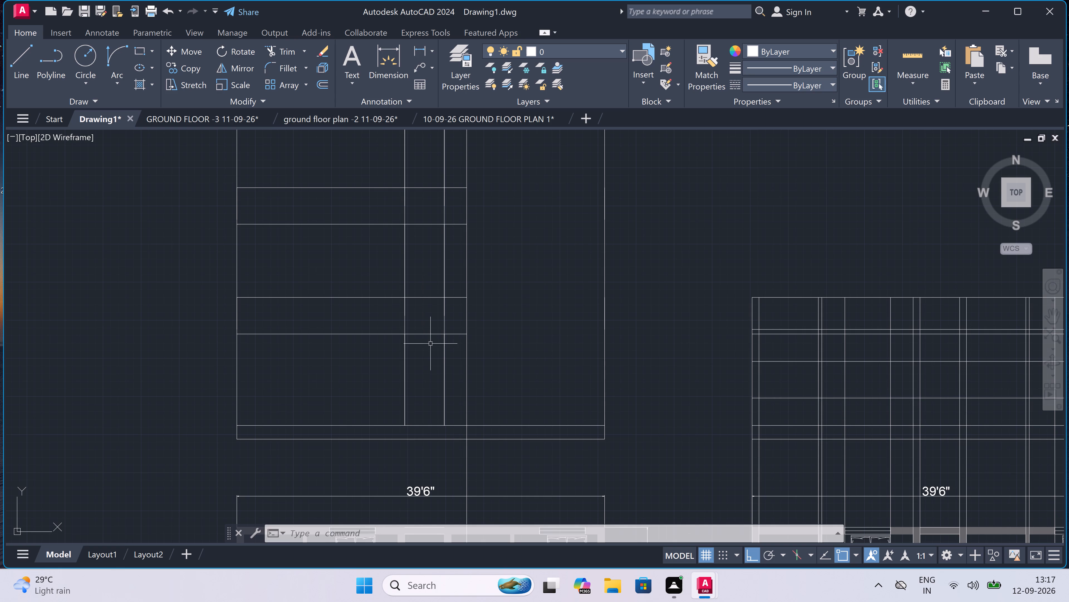
scroll(429, 285, "down", 1)
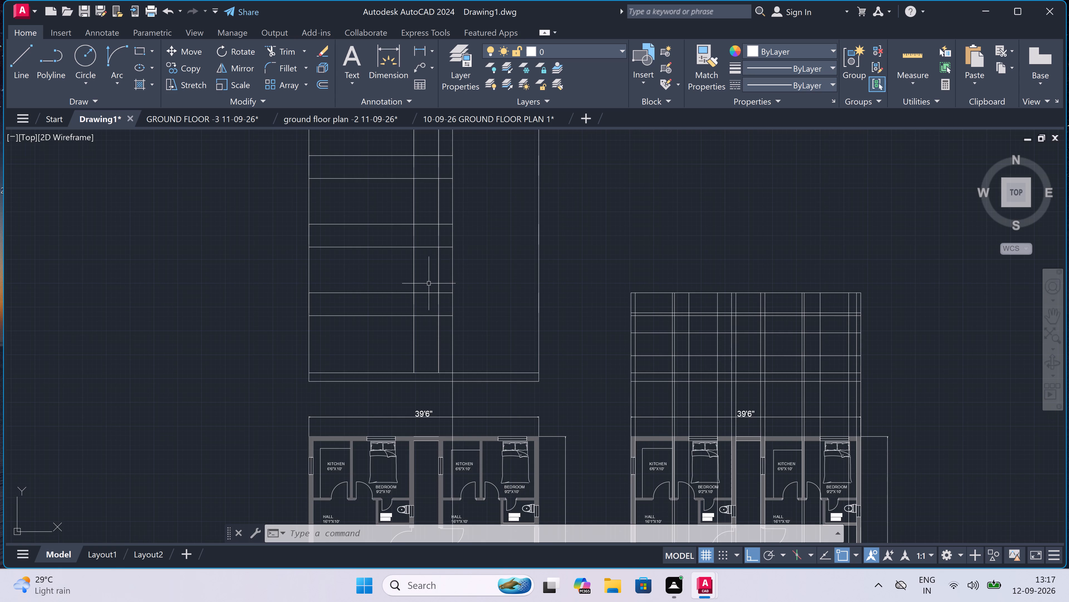
scroll(433, 242, "down", 2)
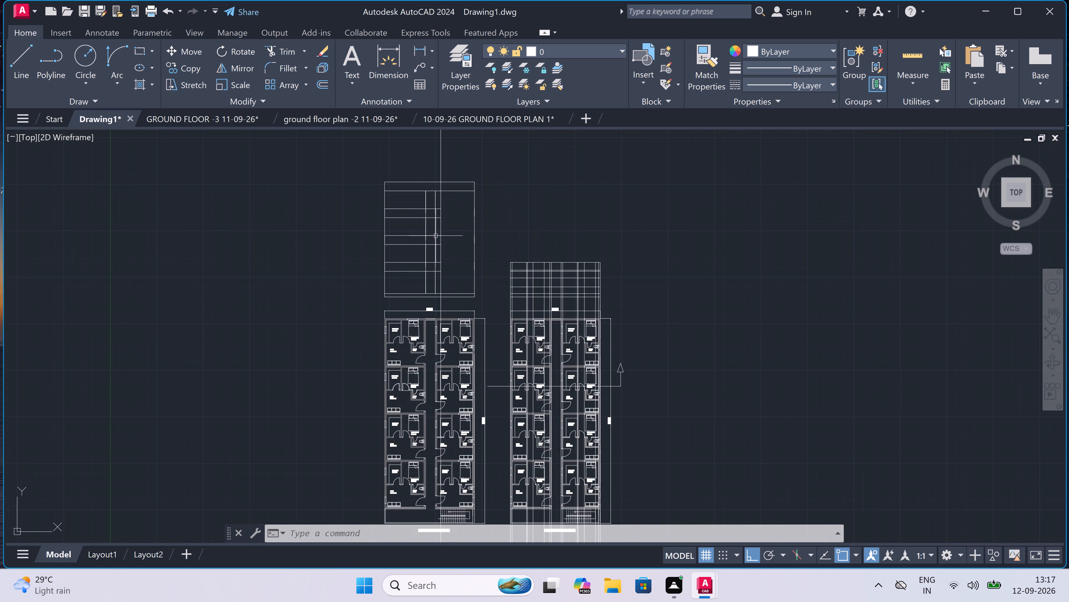
scroll(436, 236, "up", 3)
scroll(436, 236, "down", 2)
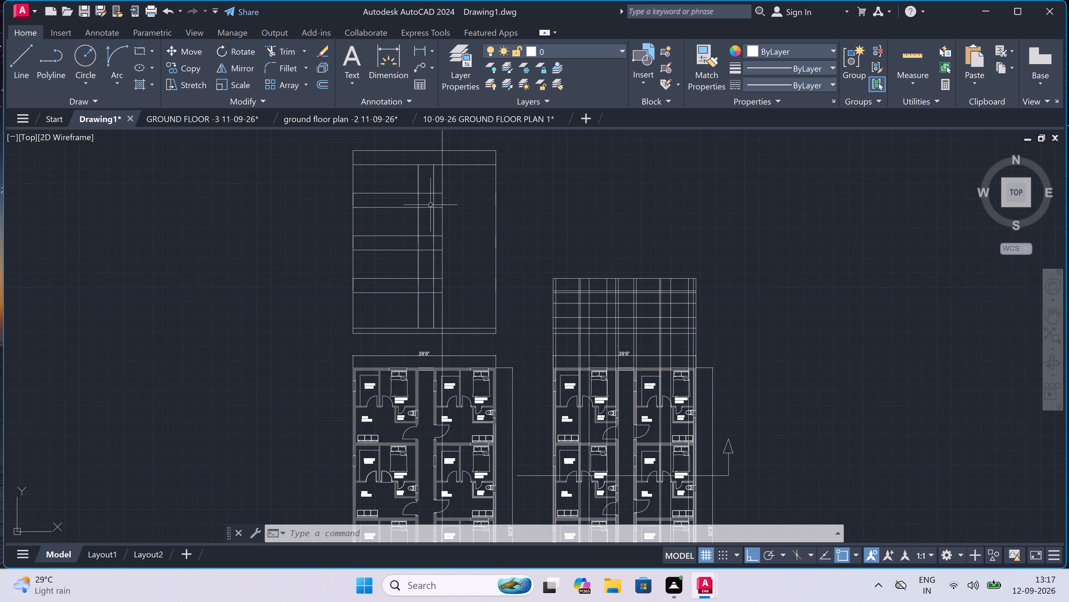
scroll(428, 178, "up", 2)
scroll(427, 186, "down", 1)
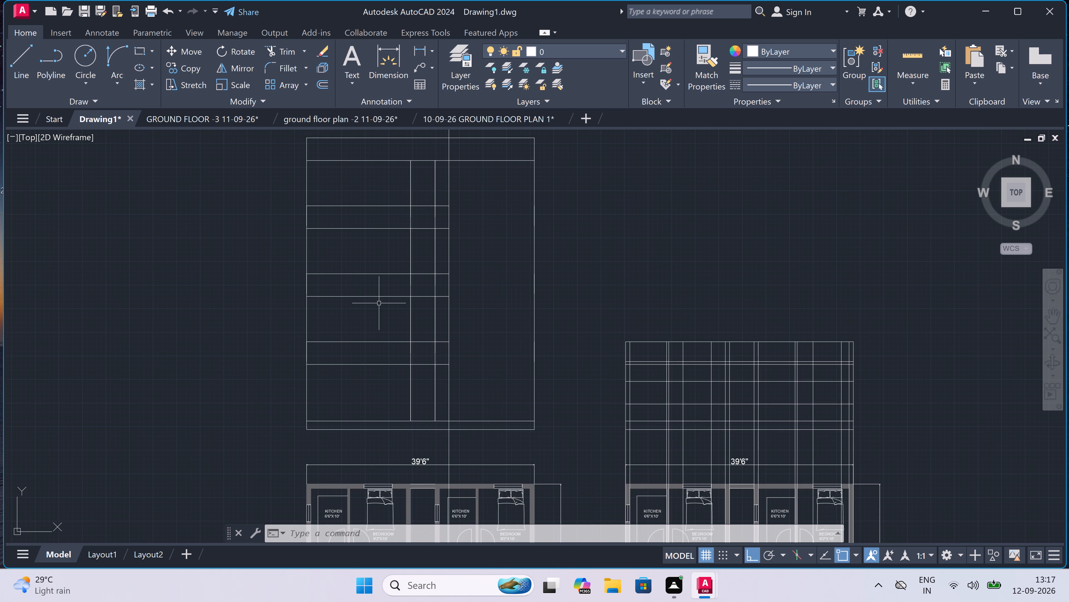
scroll(379, 305, "down", 2)
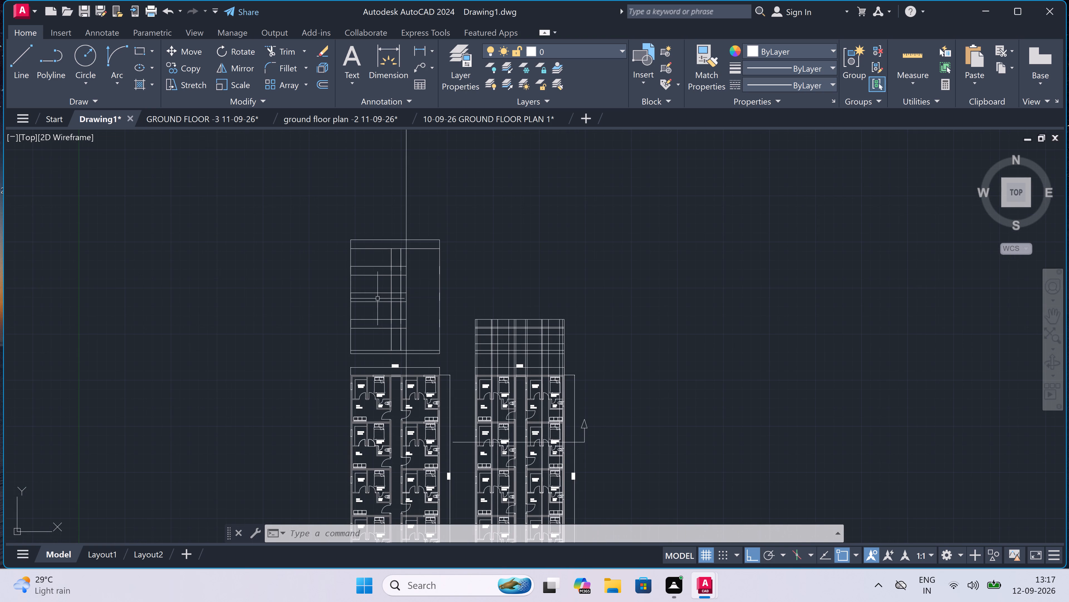
Trim the staircase construction line above the top band and between the top band's two lines in the west projection.
scroll(404, 214, "up", 2)
type("TR")
key("space")
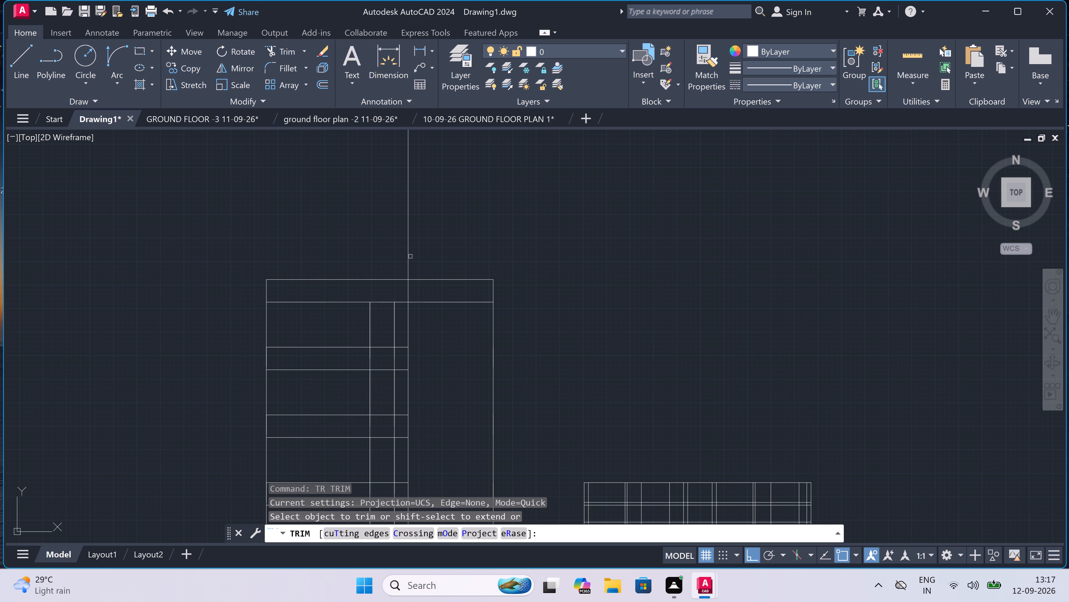
double_click(410, 256)
left_click(404, 254)
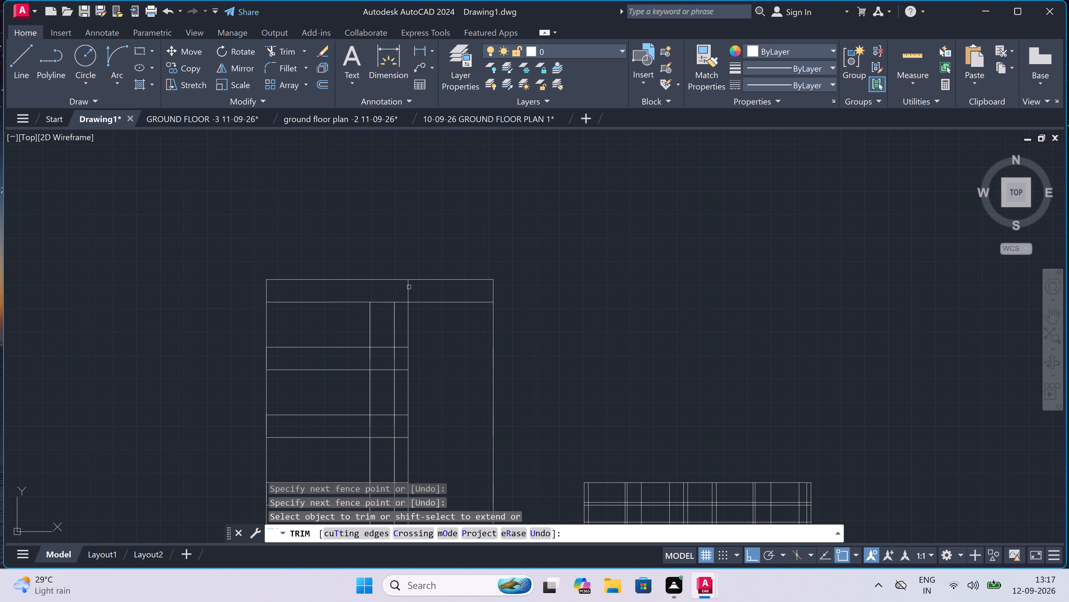
left_click(410, 290)
Trim both inner wall lines where they cross the uppermost intermediate slab band of the west projection.
scroll(376, 367, "up", 1)
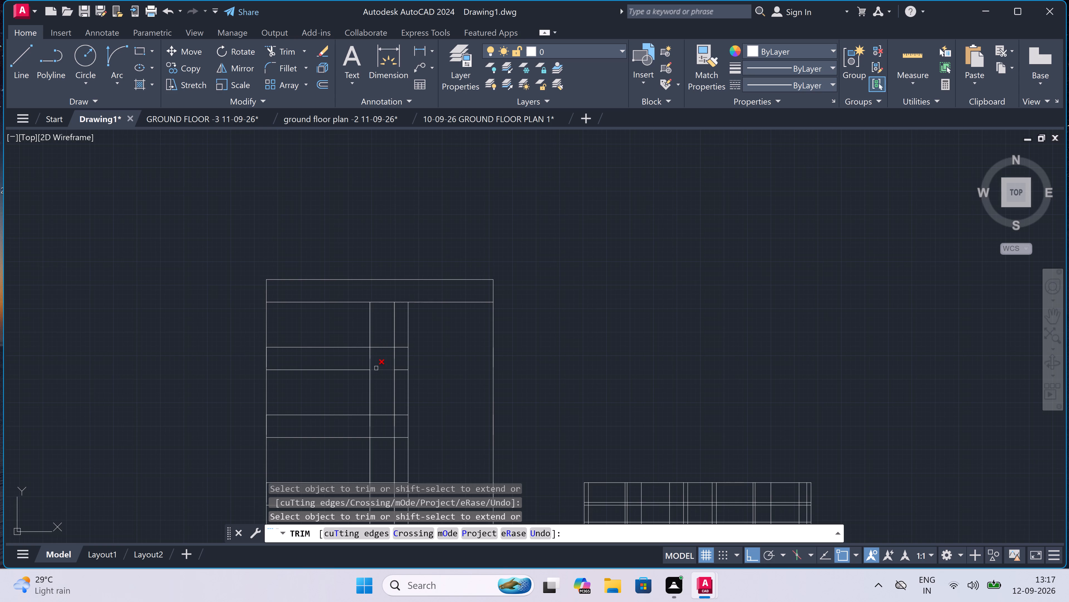
scroll(376, 368, "up", 1)
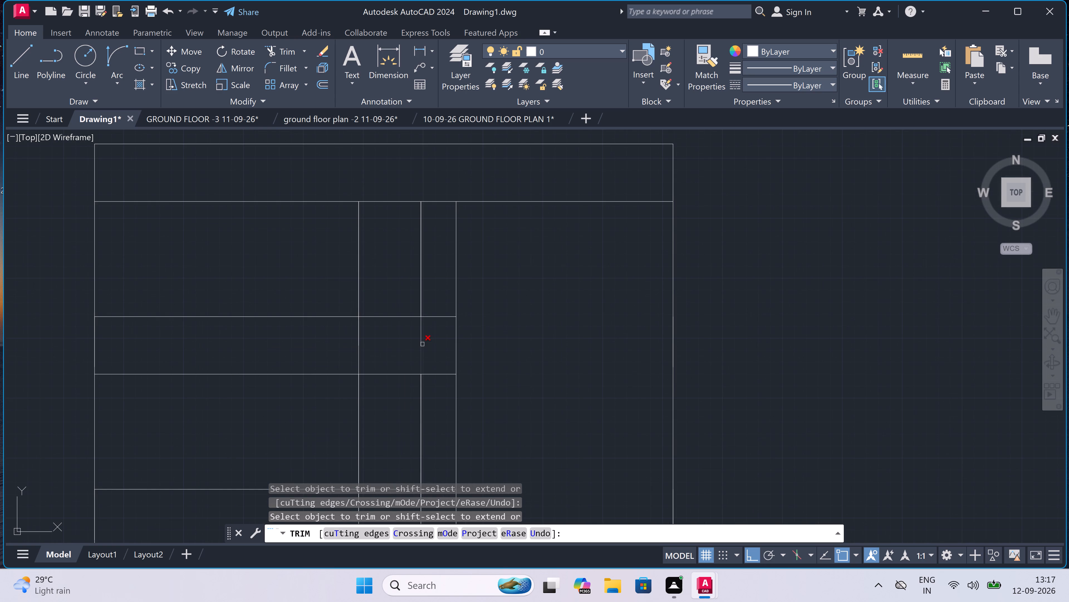
double_click(422, 344)
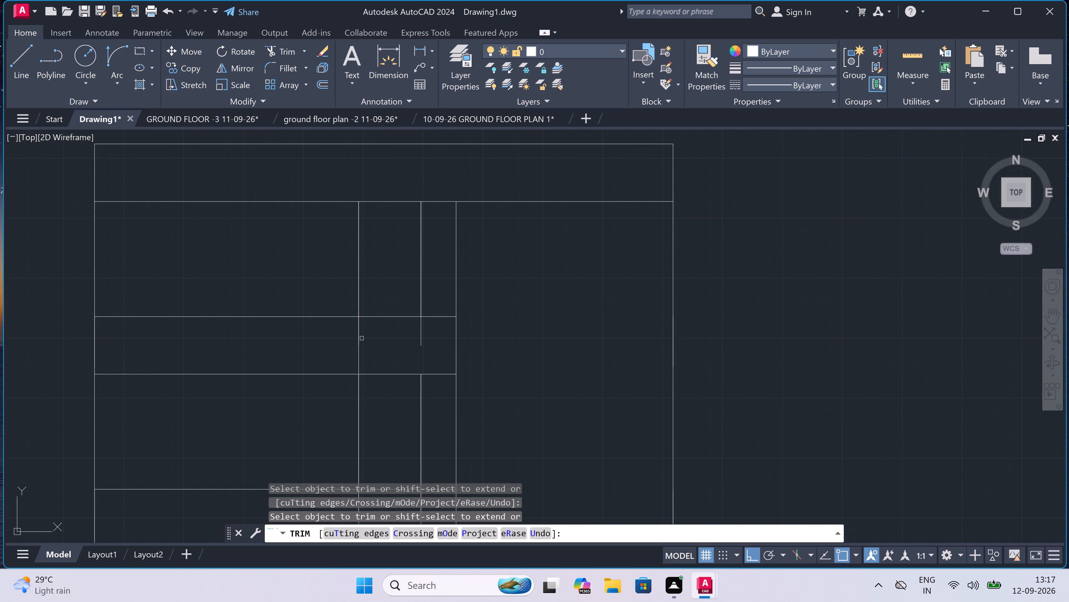
left_click(359, 337)
left_click(359, 336)
double_click(420, 331)
Trim both inner wall lines where they cross the middle and lowest intermediate slab bands of the west projection.
scroll(420, 331, "down", 2)
scroll(408, 421, "up", 2)
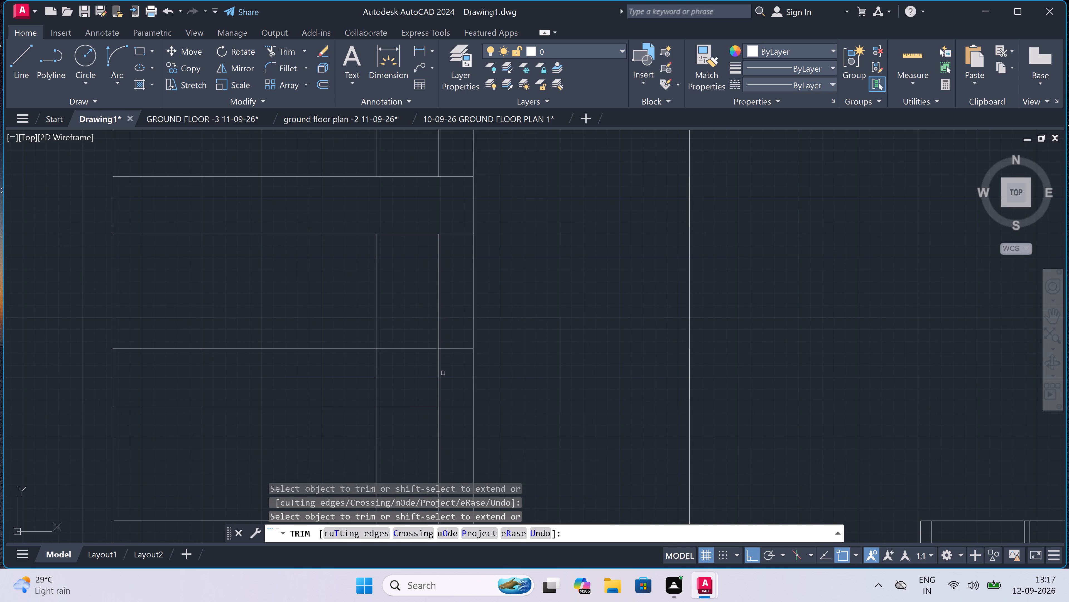
left_click(448, 373)
left_click(354, 375)
scroll(354, 373, "down", 3)
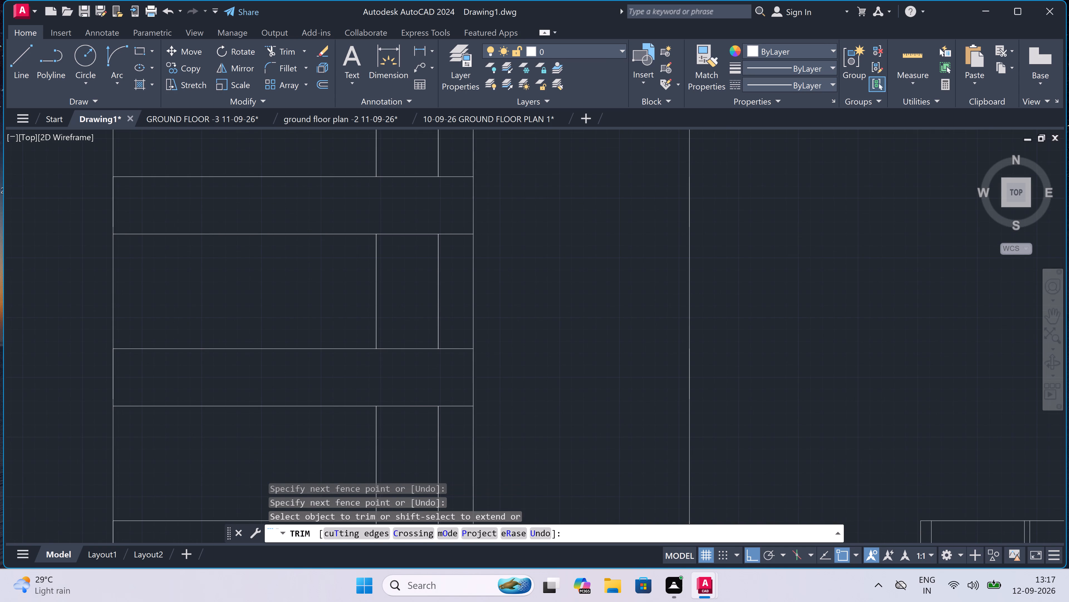
scroll(354, 373, "down", 1)
scroll(356, 402, "up", 3)
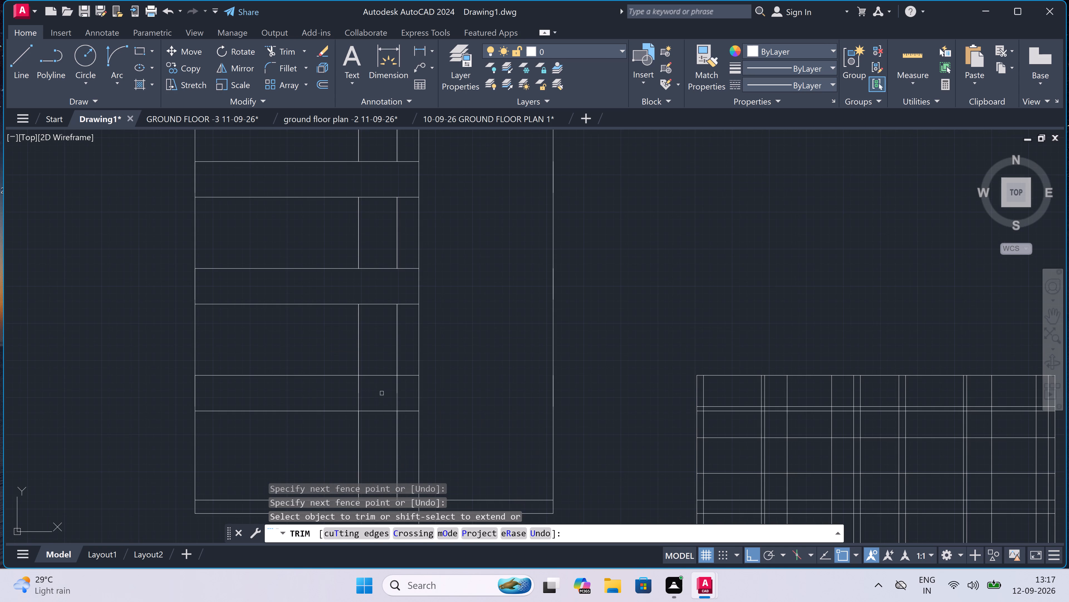
left_click(409, 390)
left_click(358, 383)
scroll(358, 384, "down", 1)
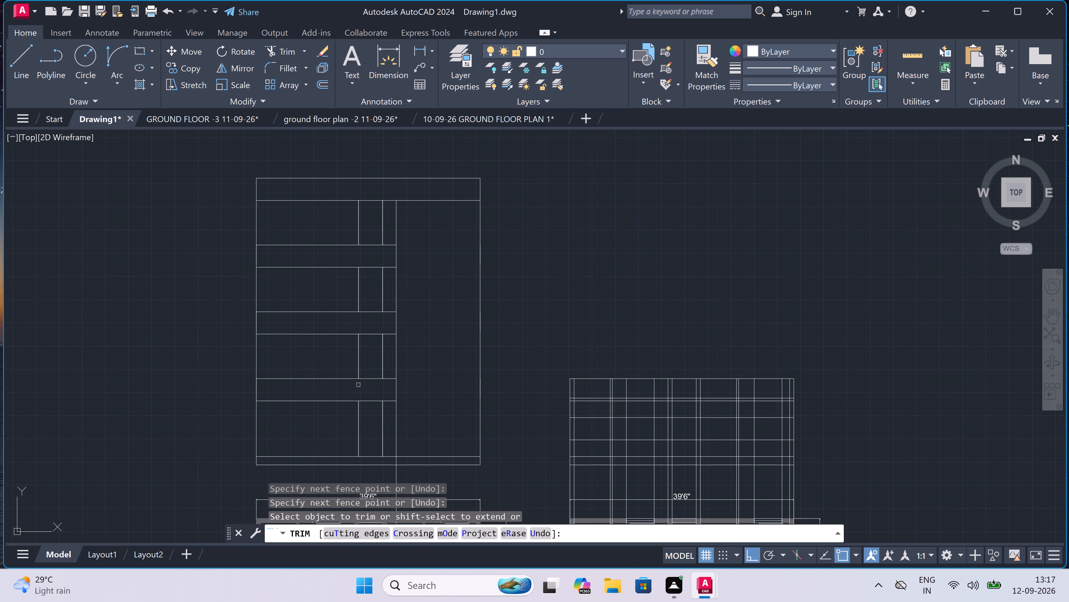
key("Escape")
Examine the trimmed west projection and its staircase bay in relation to the floor plan below.
scroll(354, 392, "down", 1)
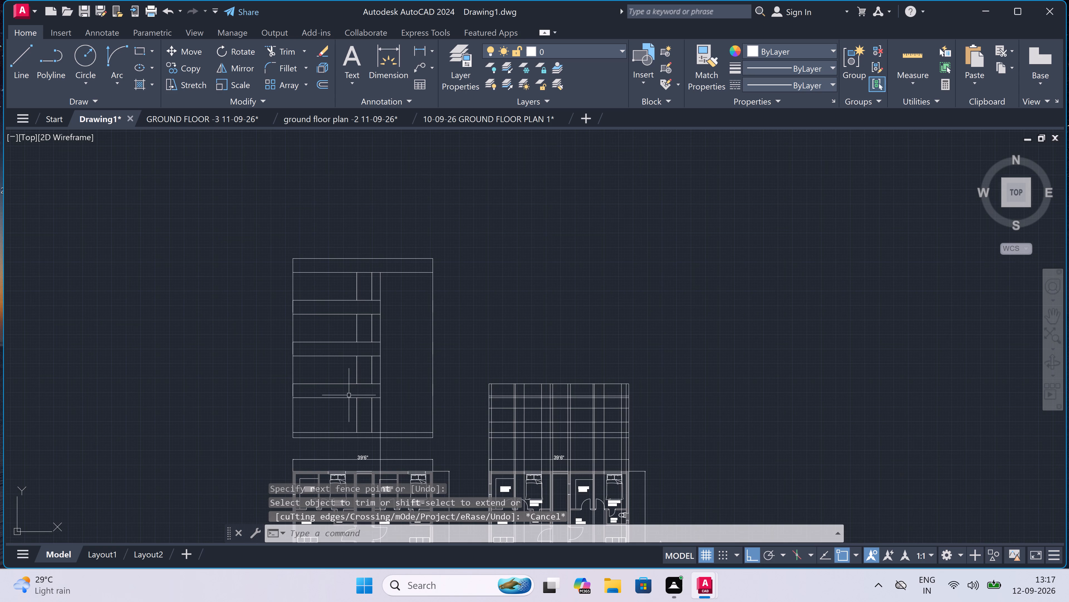
scroll(374, 397, "down", 1)
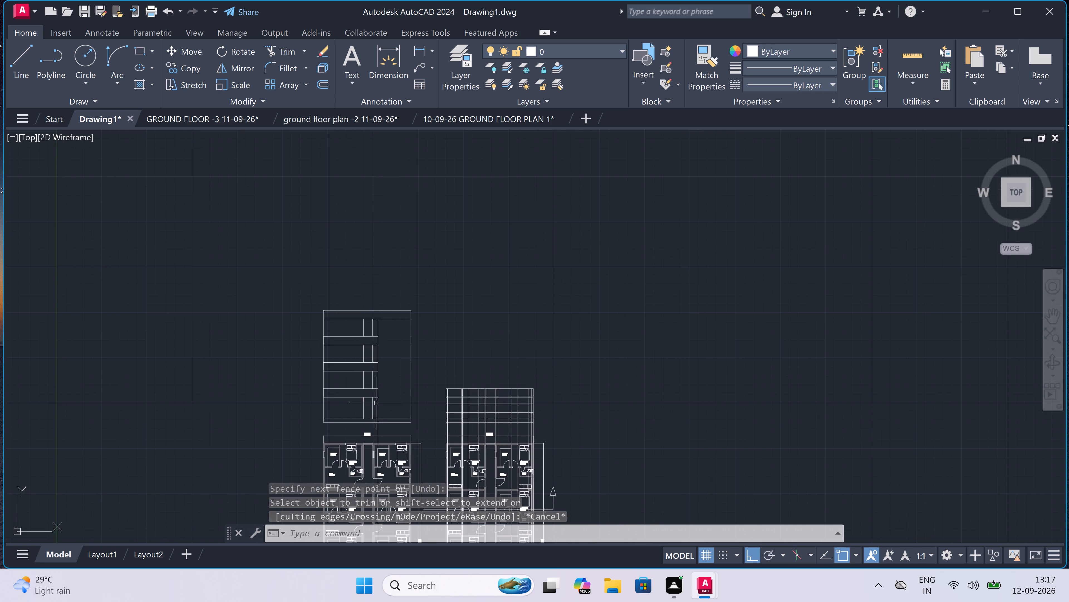
scroll(382, 428, "up", 2)
scroll(415, 394, "down", 3)
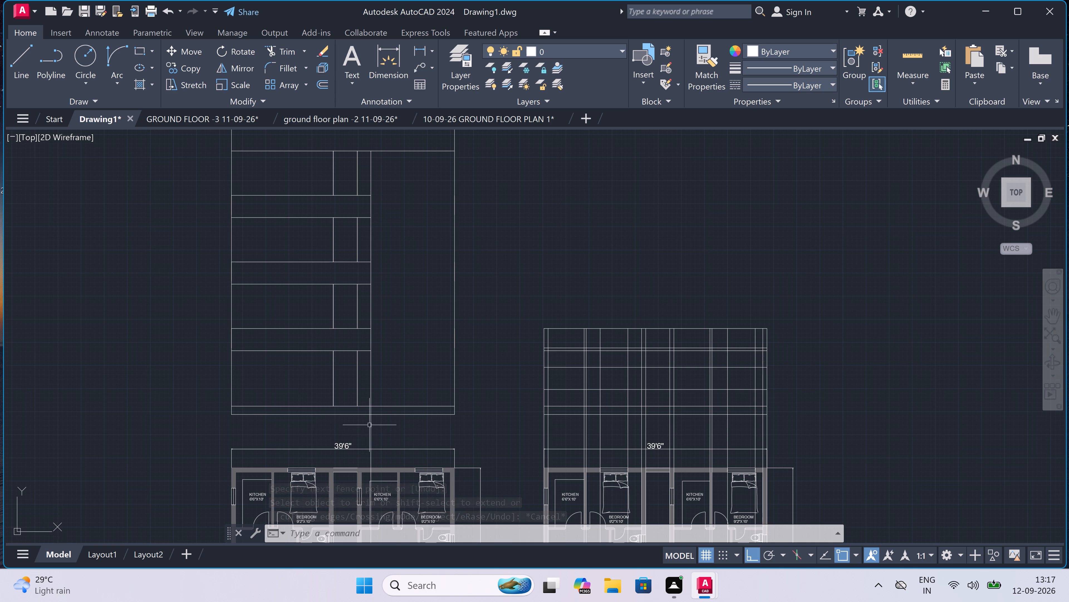
scroll(415, 393, "down", 3)
scroll(411, 430, "up", 6)
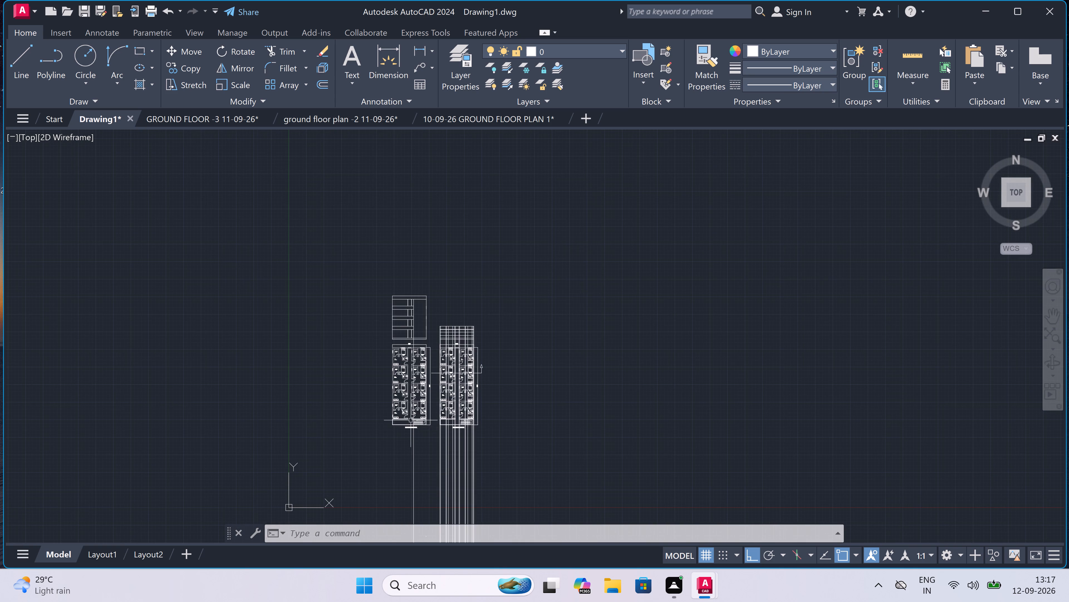
scroll(411, 419, "down", 3)
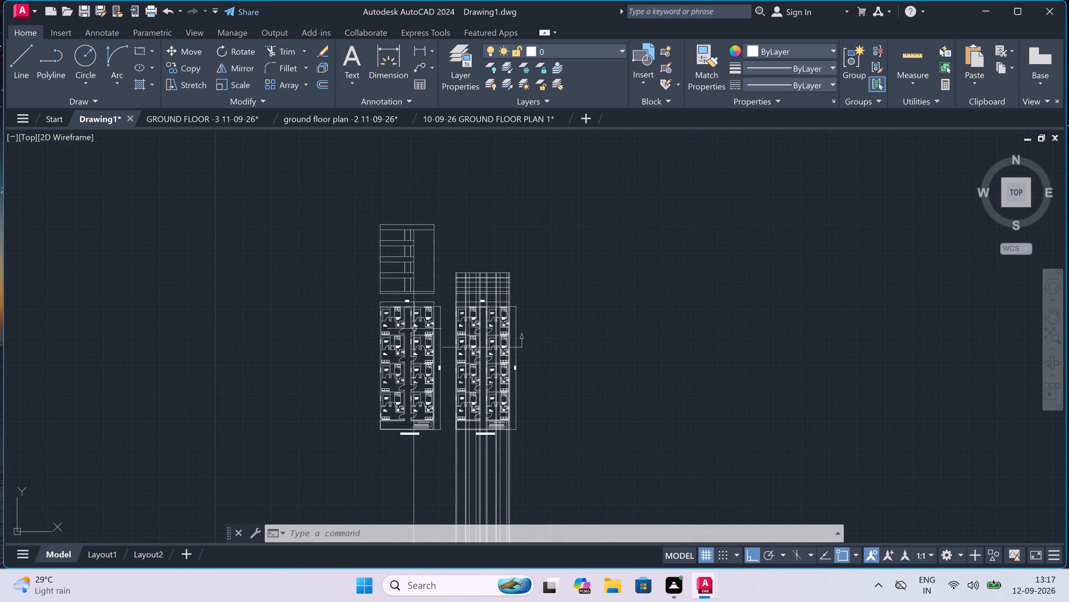
scroll(428, 202, "up", 3)
scroll(388, 340, "down", 2)
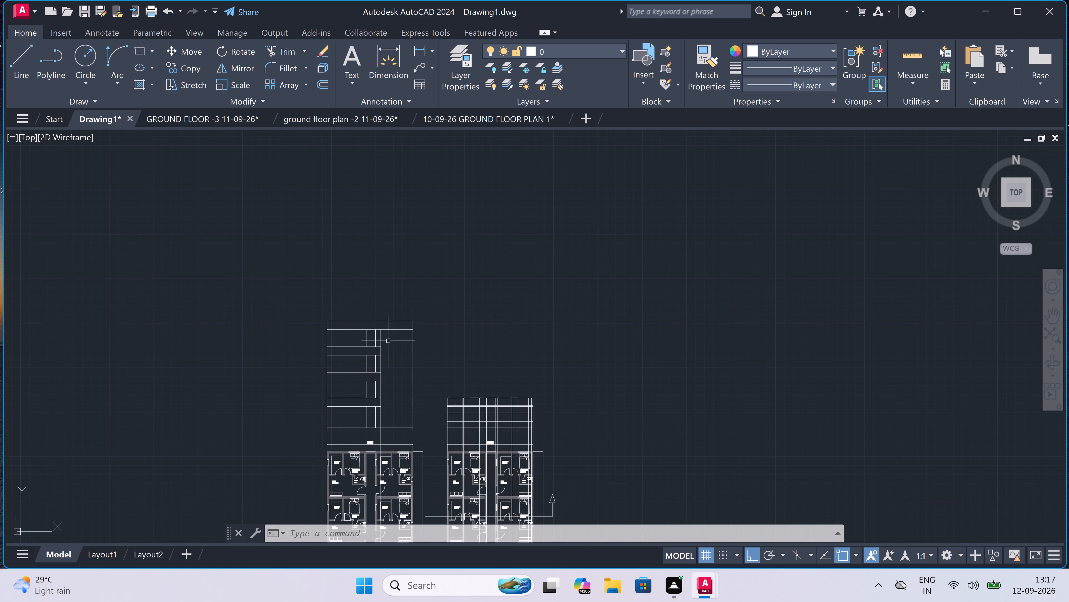
scroll(386, 385, "up", 2)
scroll(386, 385, "down", 1)
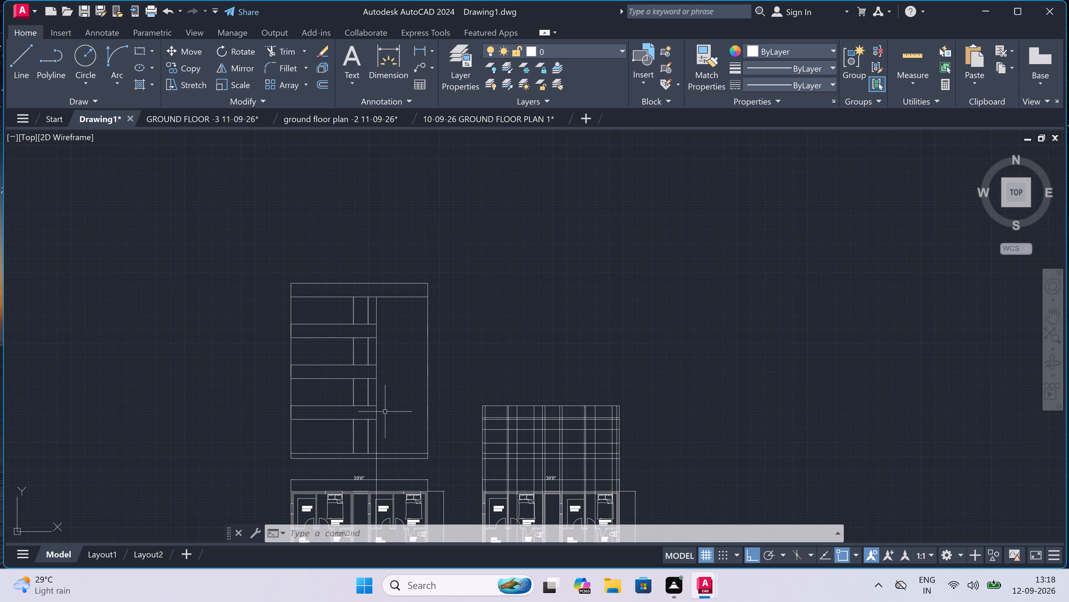
scroll(383, 423, "up", 3)
scroll(383, 424, "down", 1)
scroll(372, 497, "up", 1)
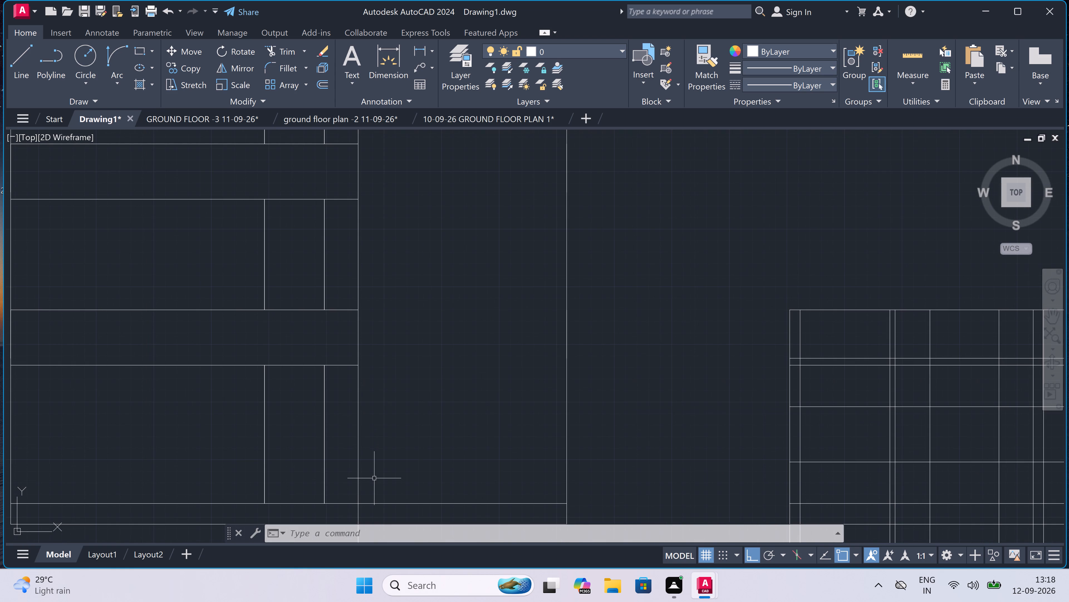
Start a line partway up the staircase bay's outer wall in the lowest storey and run it 1.5' upward.
type("L")
key("space")
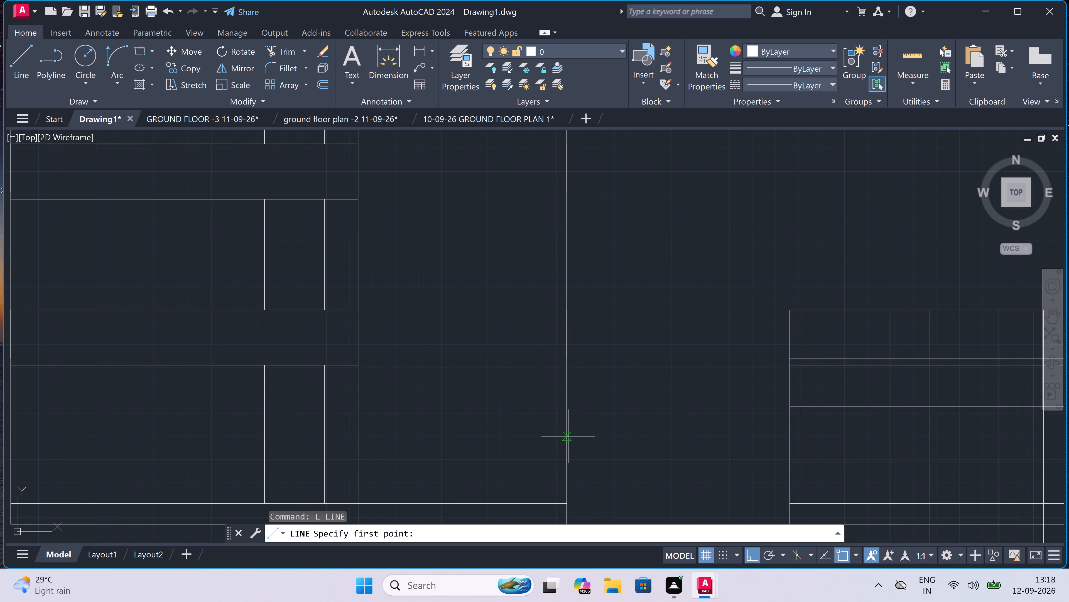
left_click(569, 417)
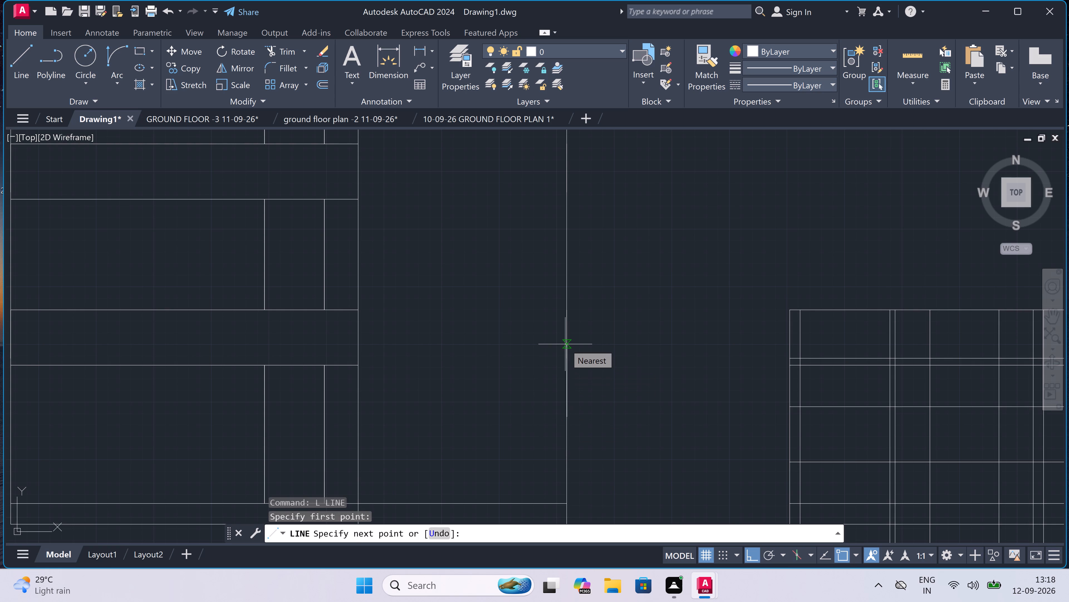
key("F8")
key("F8")
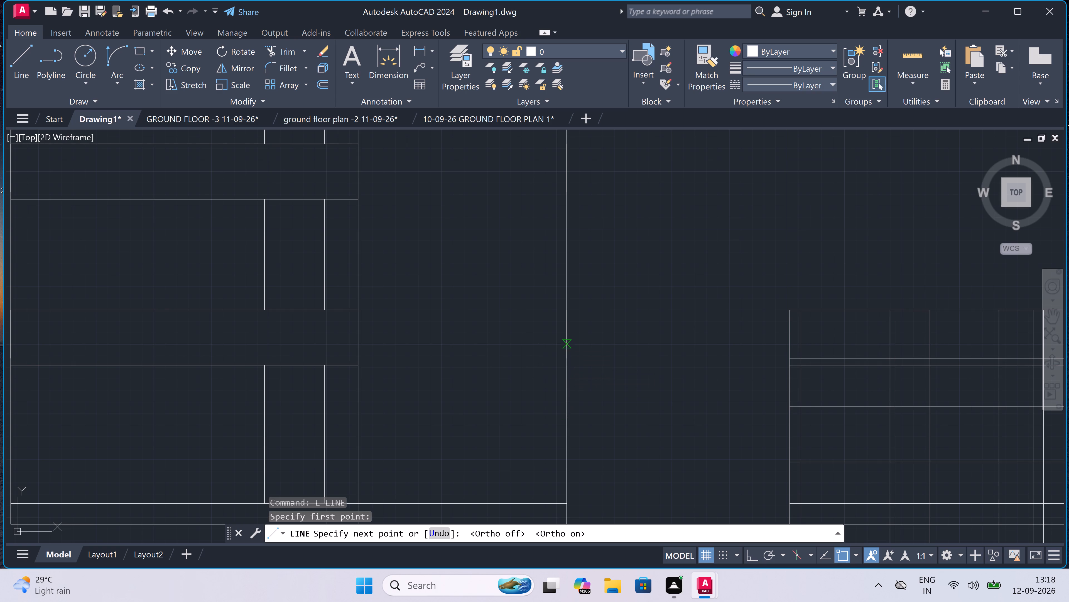
key("1")
type(".5")
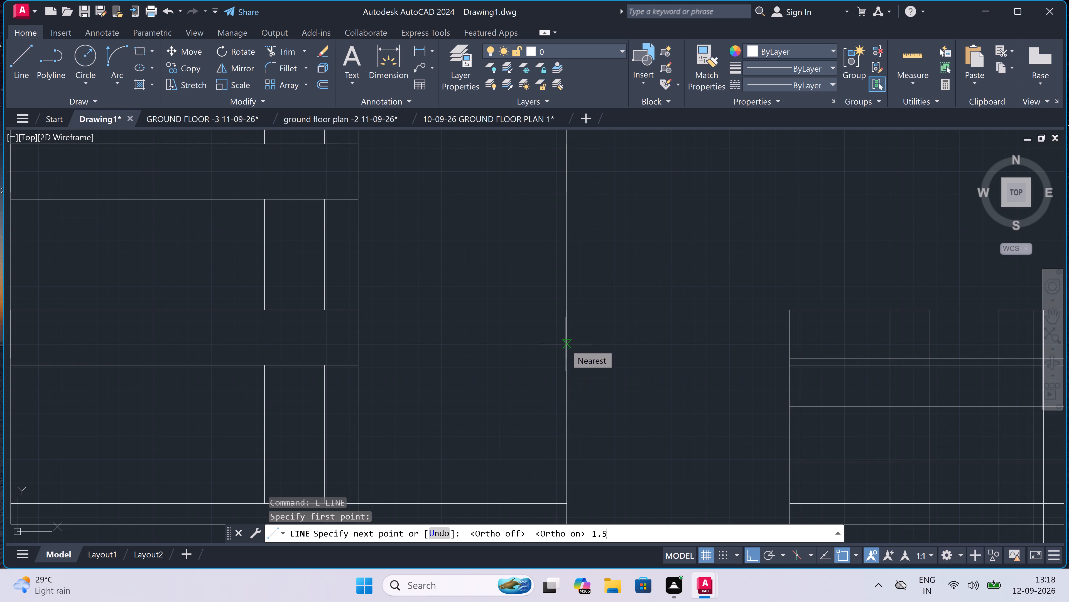
type("'")
key("space")
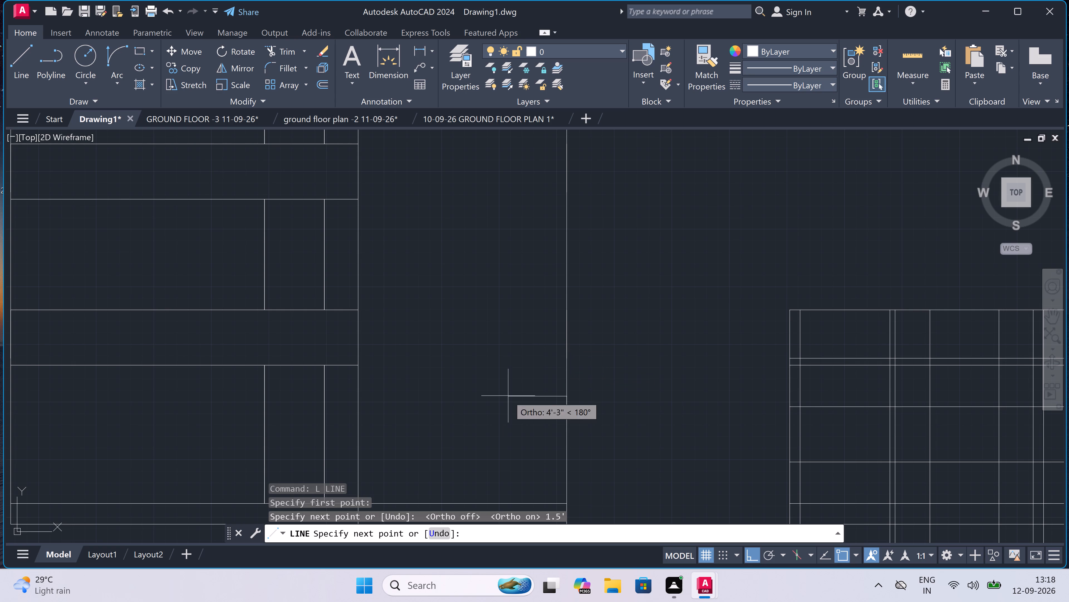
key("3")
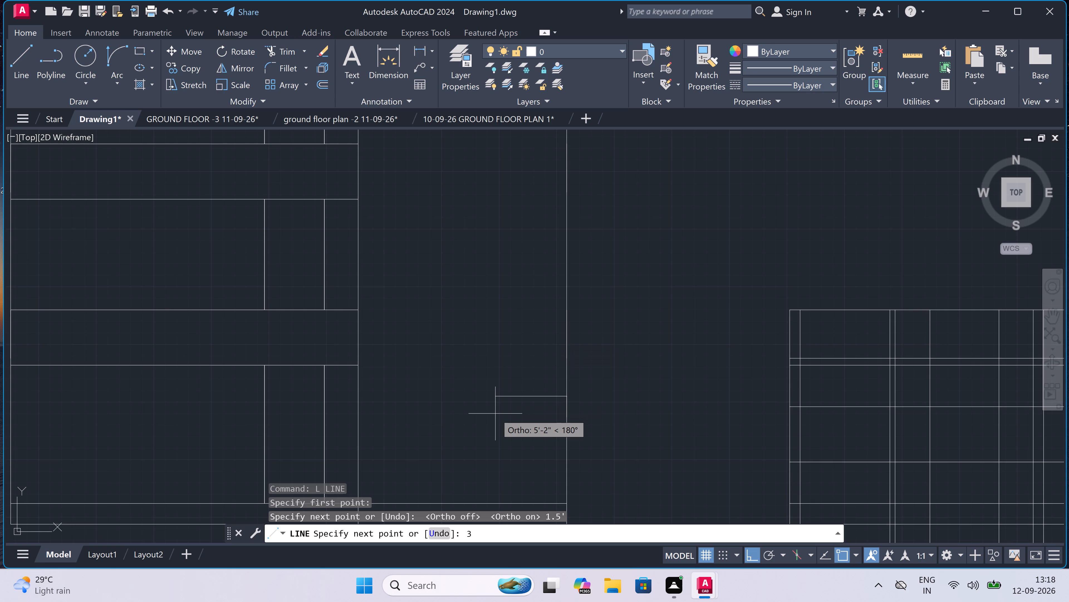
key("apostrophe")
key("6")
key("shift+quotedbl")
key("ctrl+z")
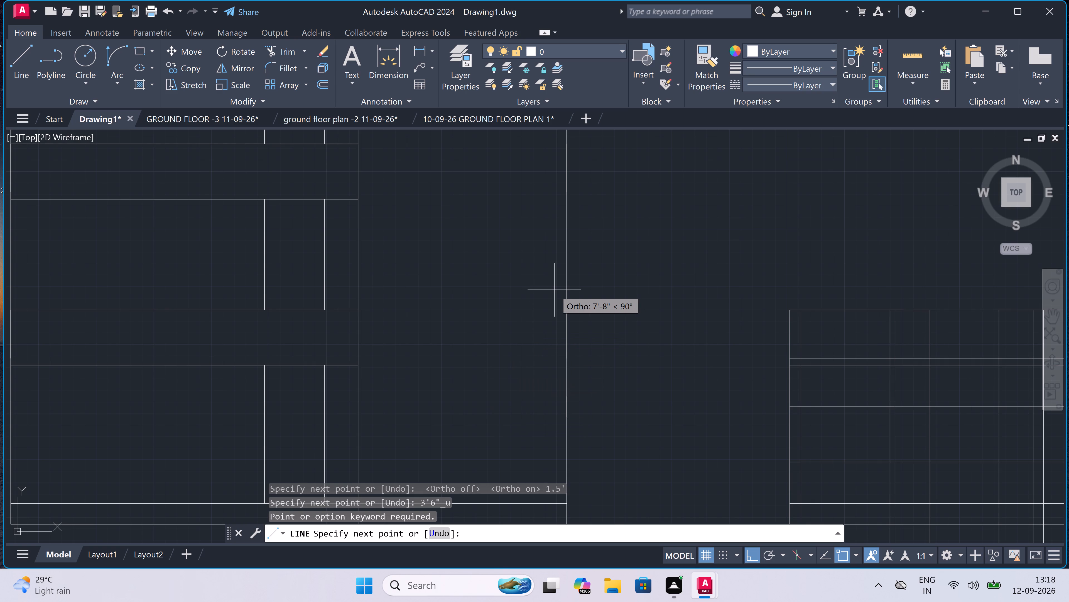
Extend the line another 3" upward along the staircase bay's outer wall.
key("3")
type("\"")
key("space")
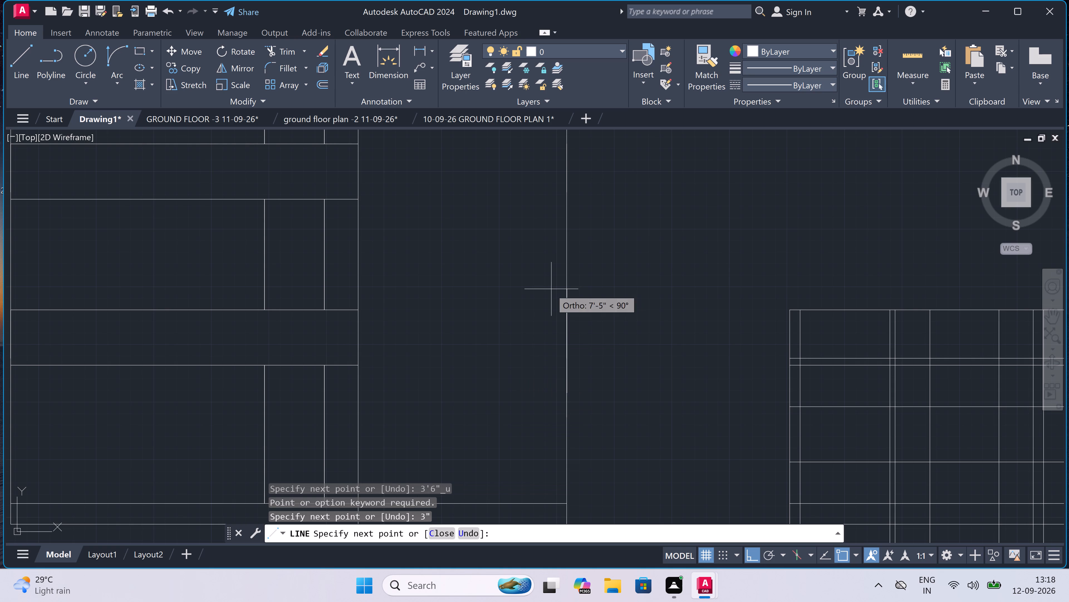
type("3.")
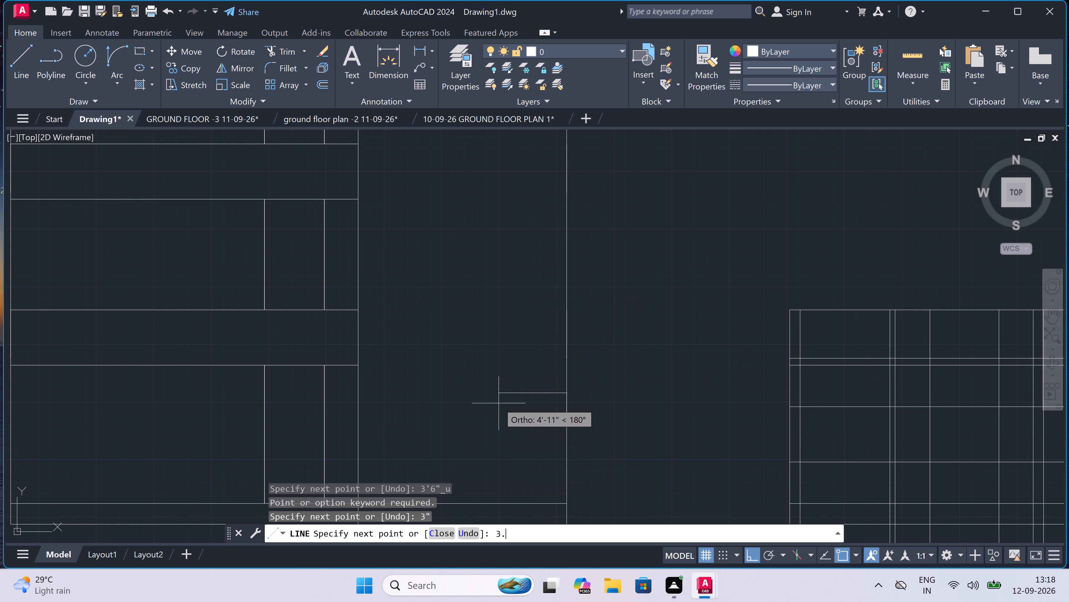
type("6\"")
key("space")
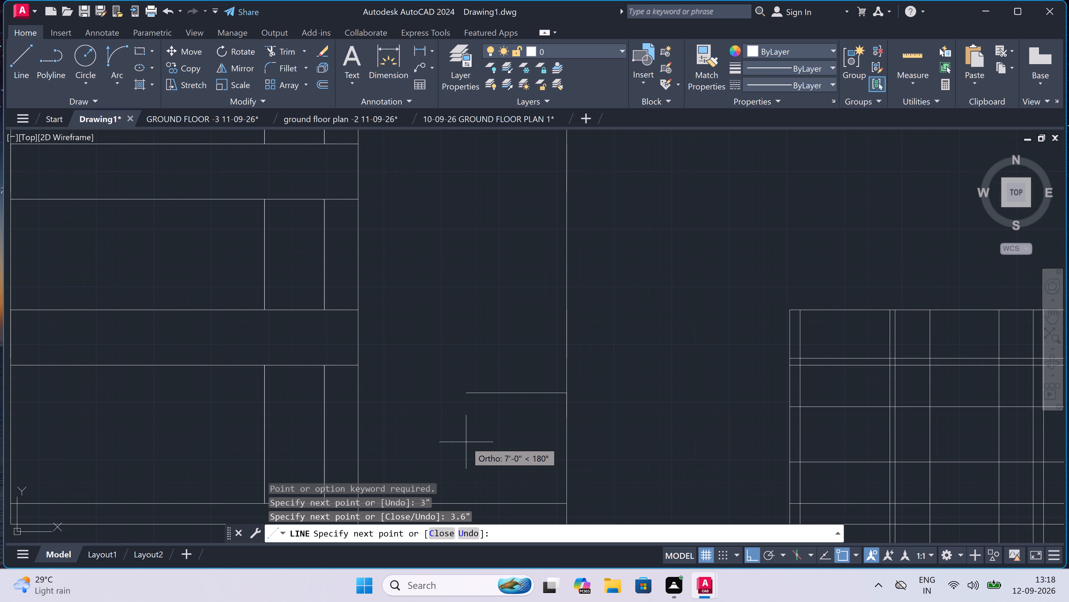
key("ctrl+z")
Complete the square landing outline with segments 3'6" into the staircase bay, 3'6" down, and back to the outer wall.
key("3")
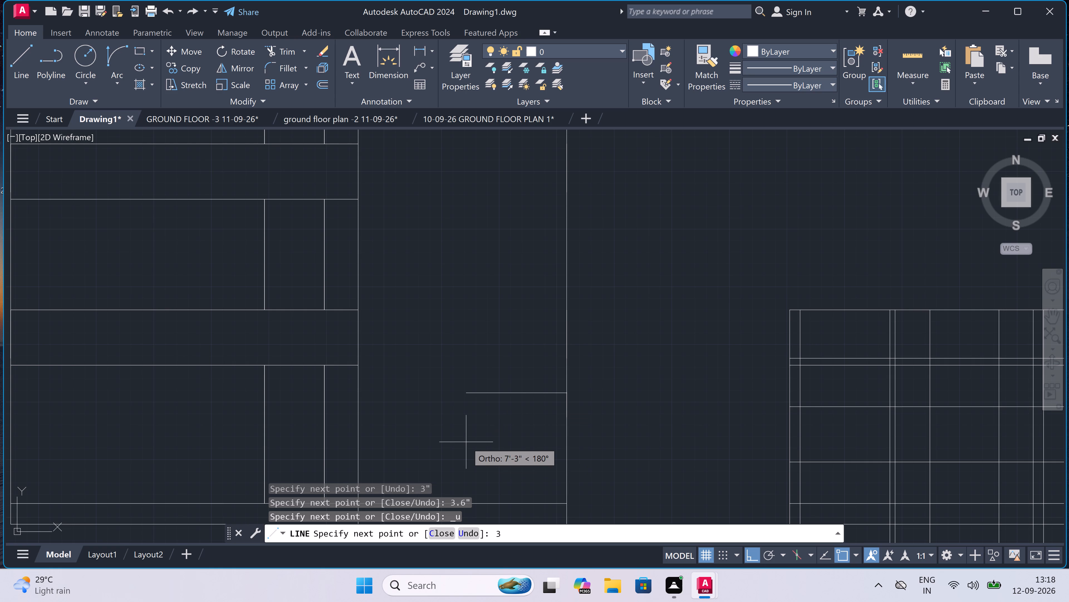
type("'6")
type("\"")
key("space")
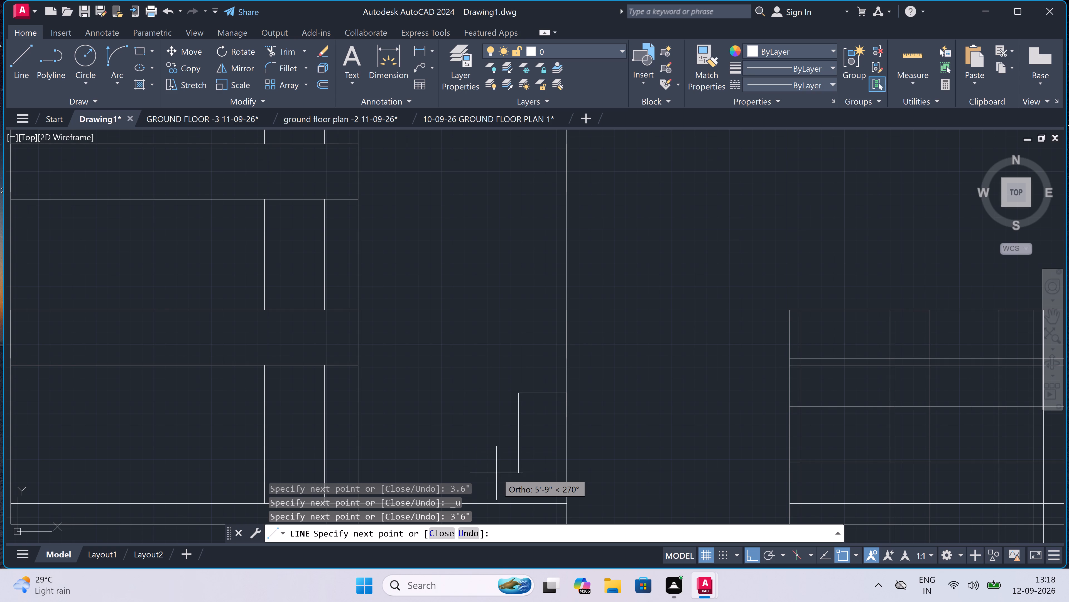
key("3")
key("period")
key("BackSpace")
type("'6")
type("\"")
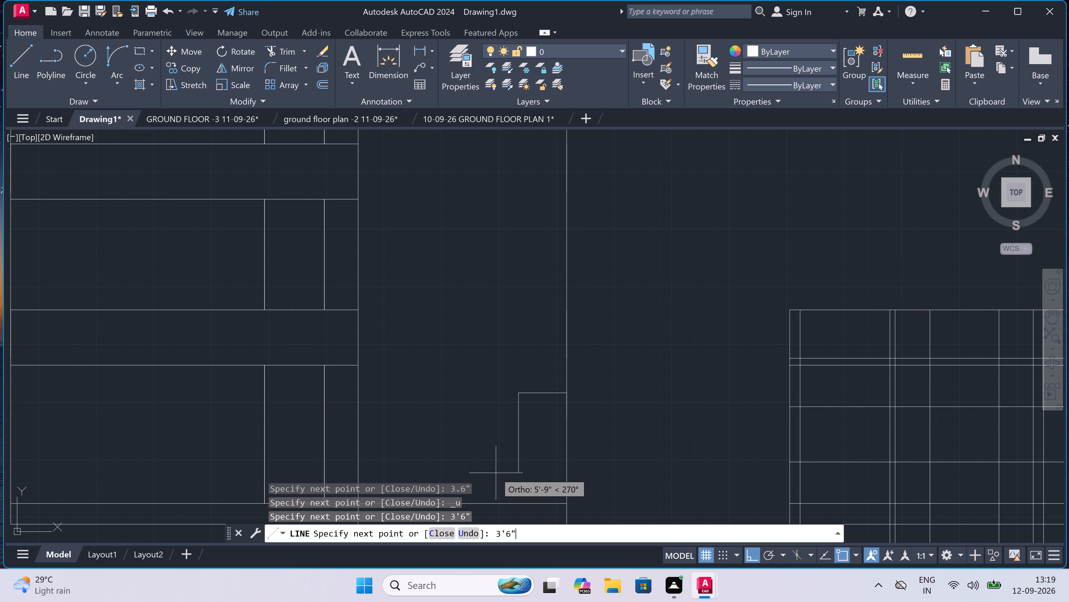
key("space")
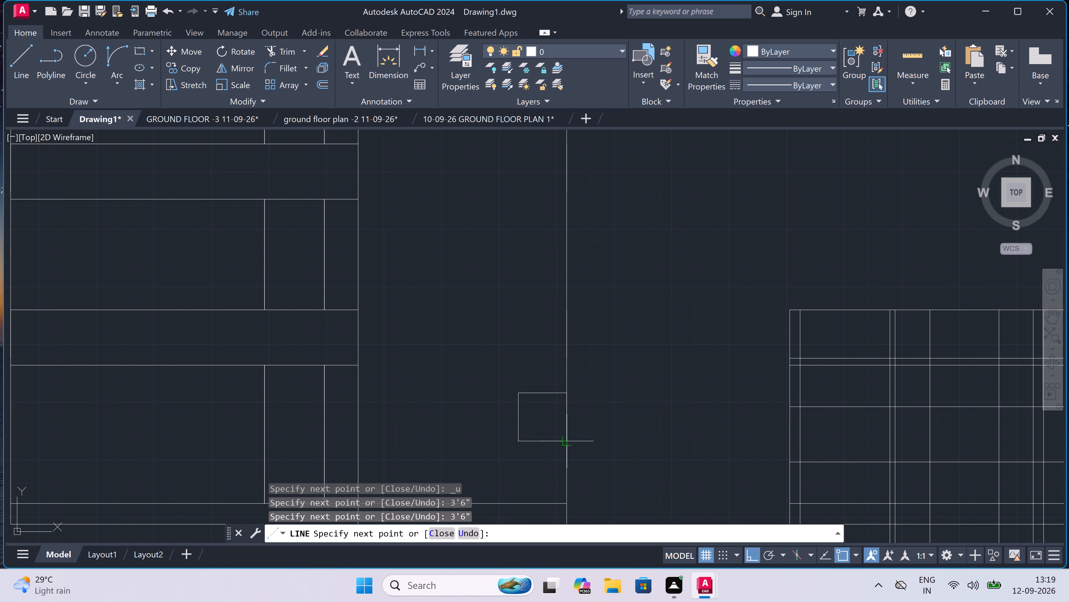
left_click(567, 442)
key("Escape")
Draw the sloping flight line from the inner wall's base on the ground slab to the landing square's lower inner corner.
scroll(567, 442, "down", 1)
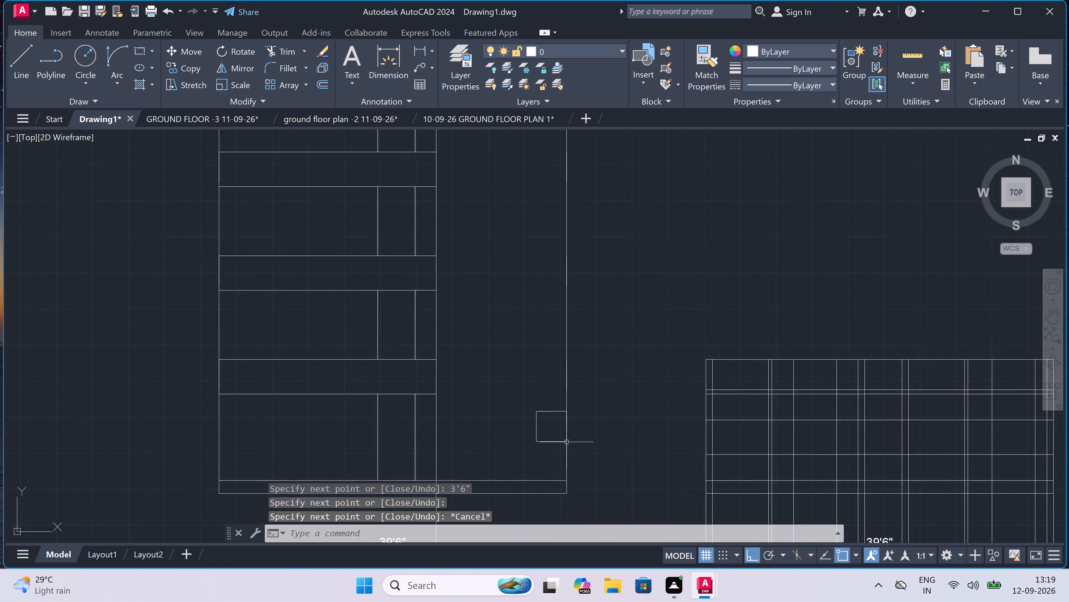
scroll(567, 442, "down", 1)
scroll(534, 461, "up", 2)
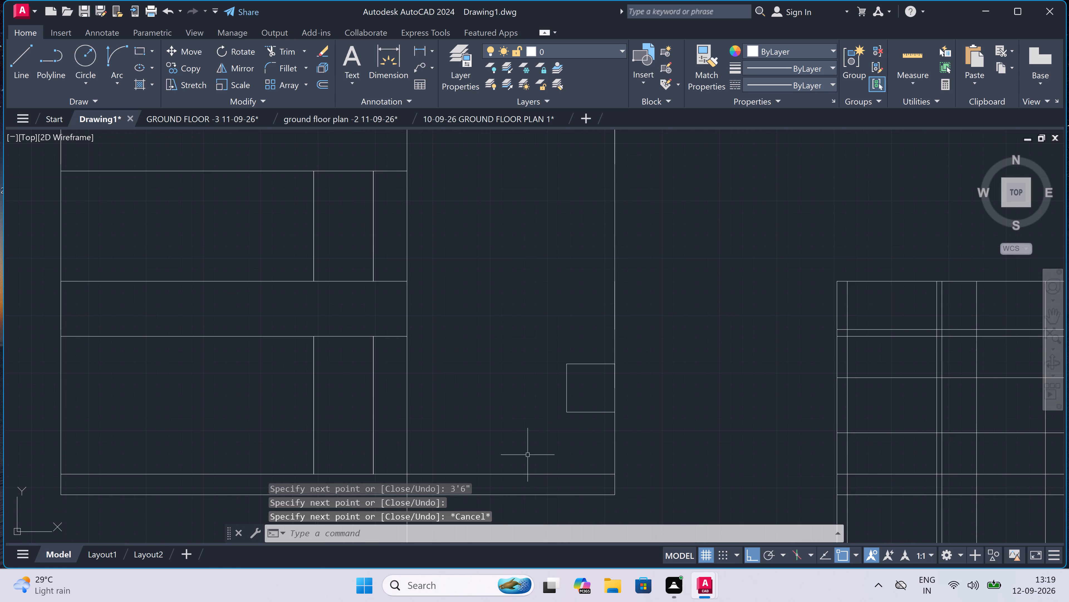
scroll(526, 453, "down", 1)
scroll(518, 458, "up", 2)
scroll(518, 458, "down", 3)
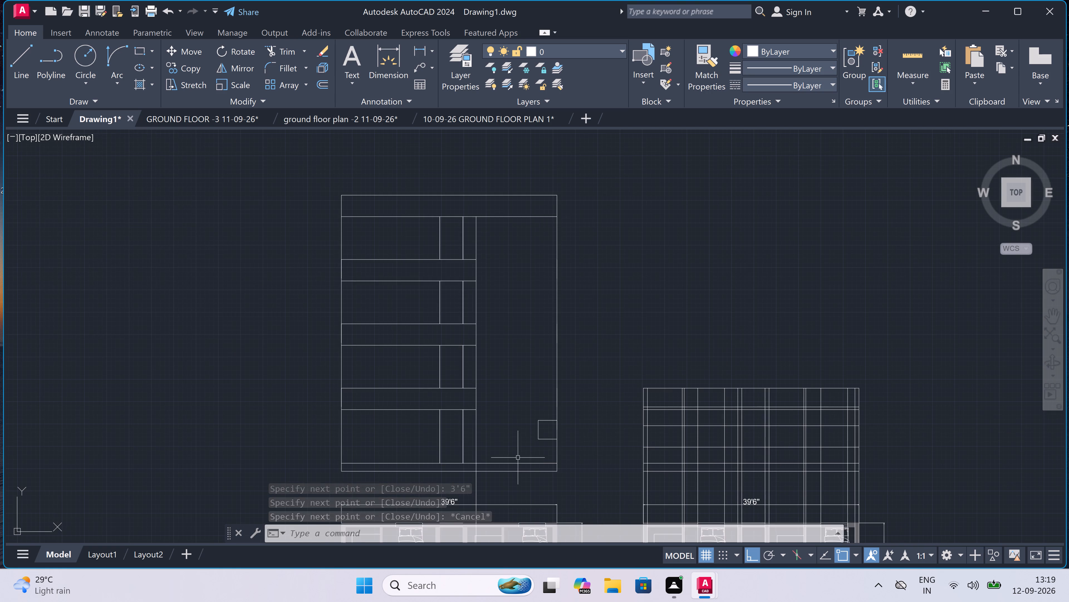
scroll(515, 467, "up", 3)
key("l")
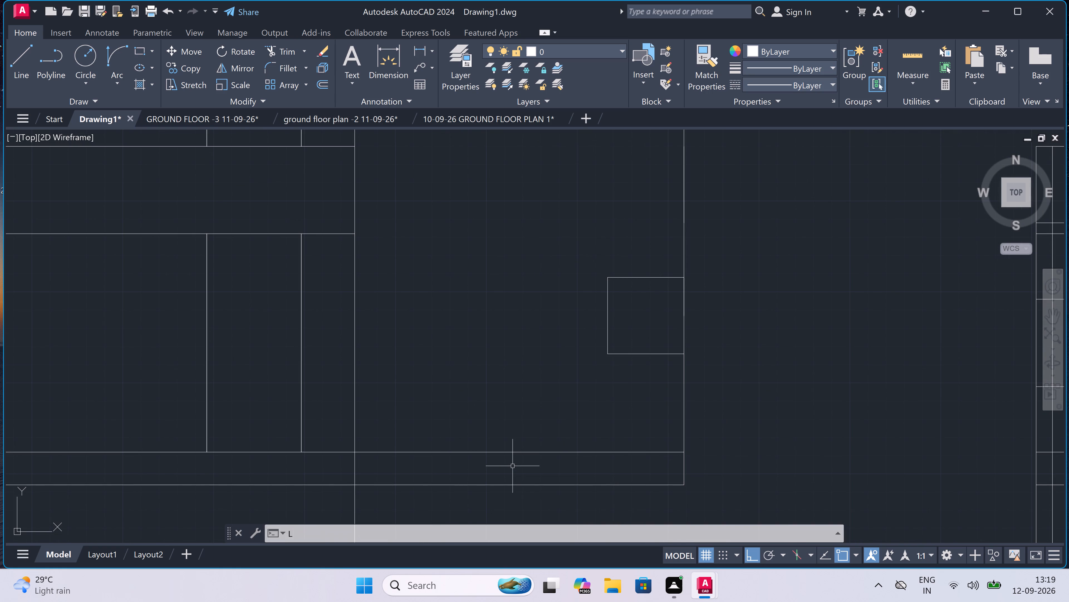
key("space")
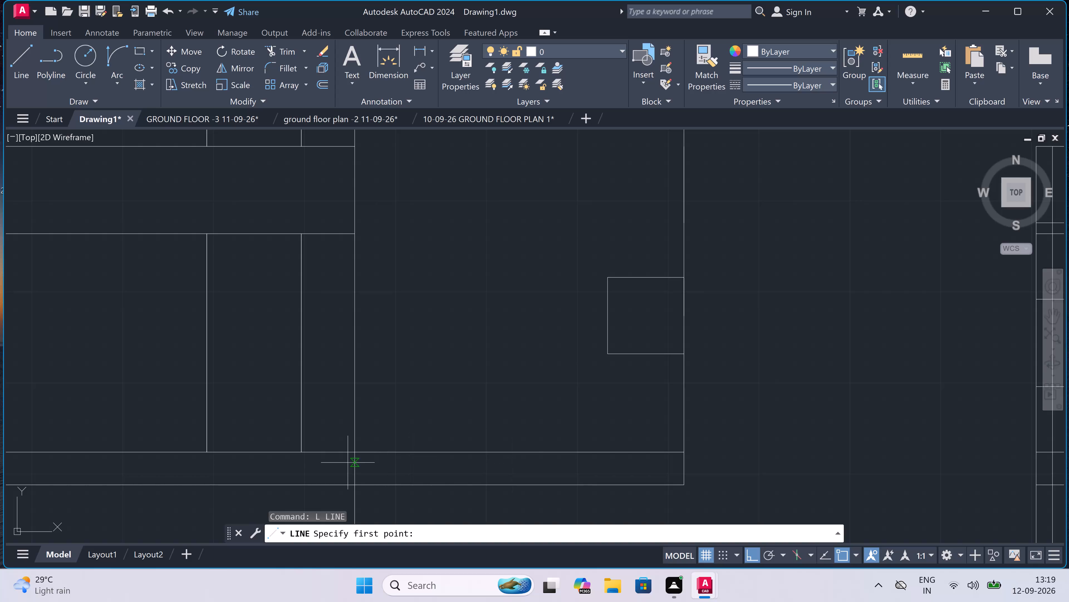
left_click(356, 450)
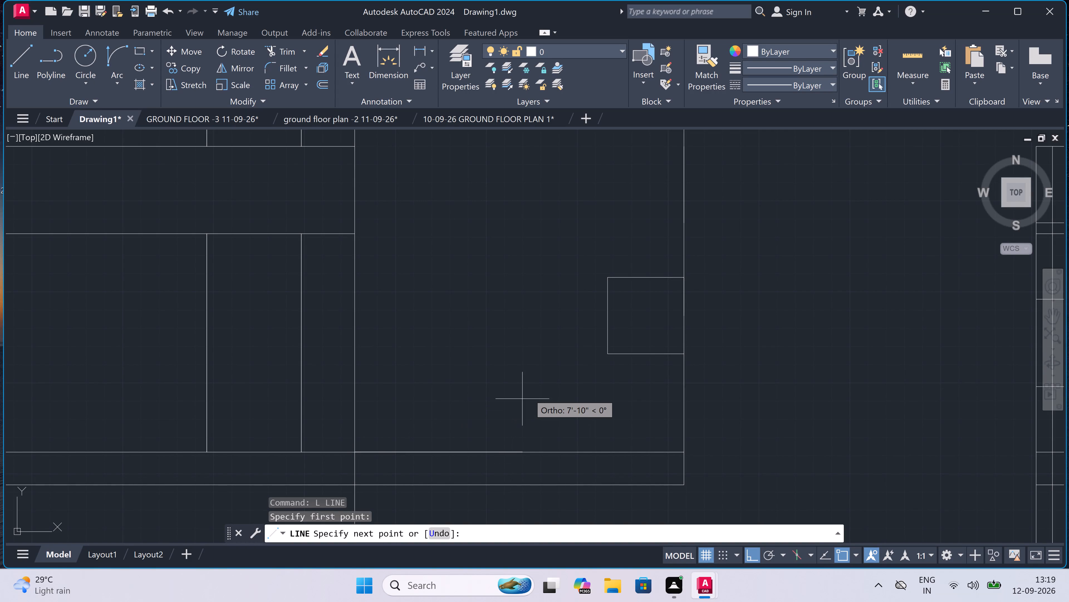
key("F8")
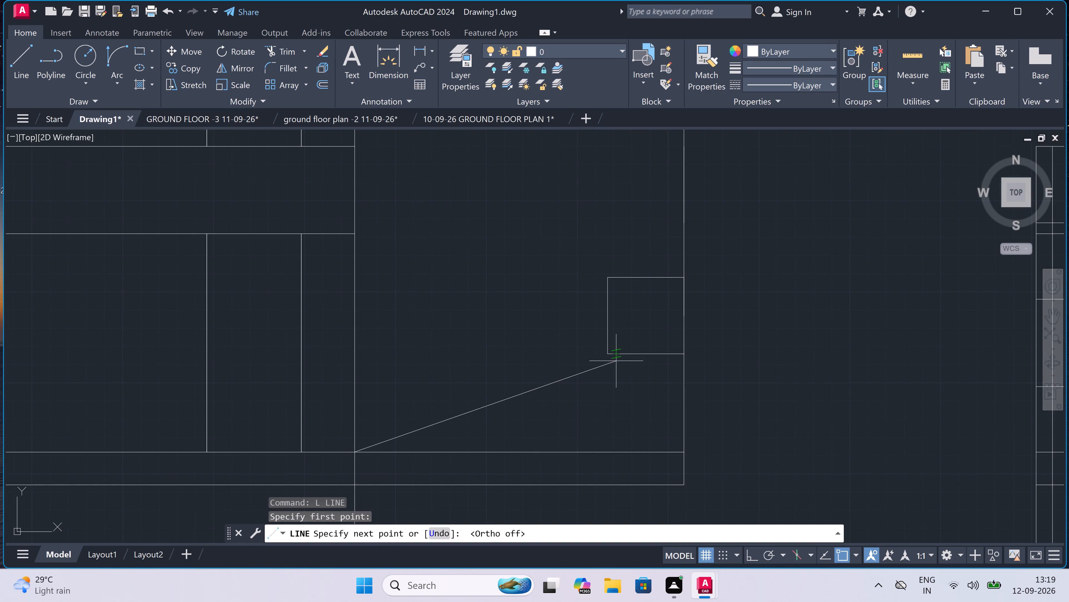
left_click(608, 356)
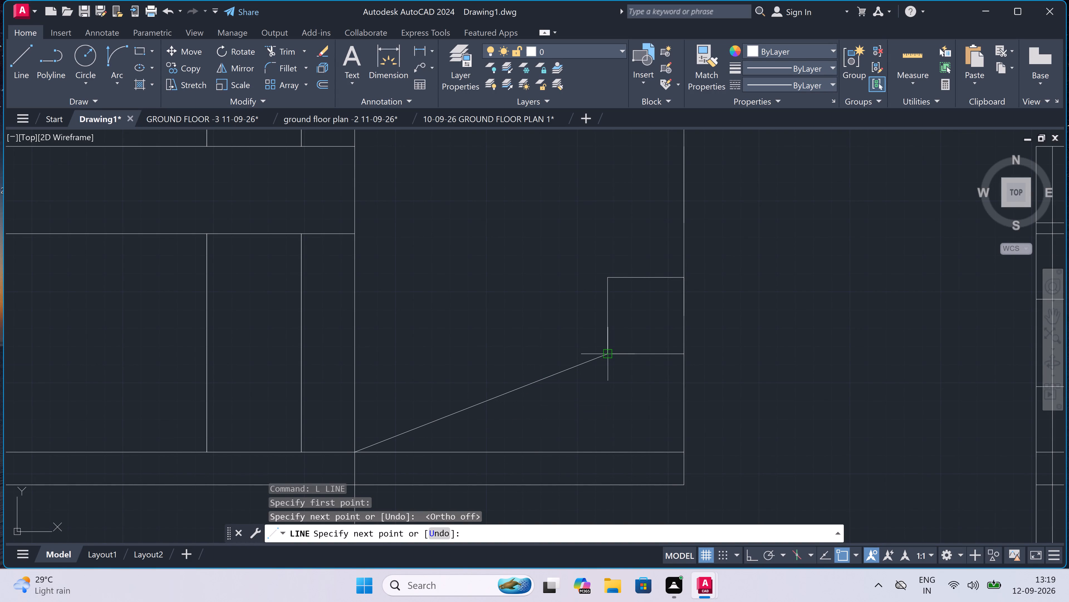
key("Escape")
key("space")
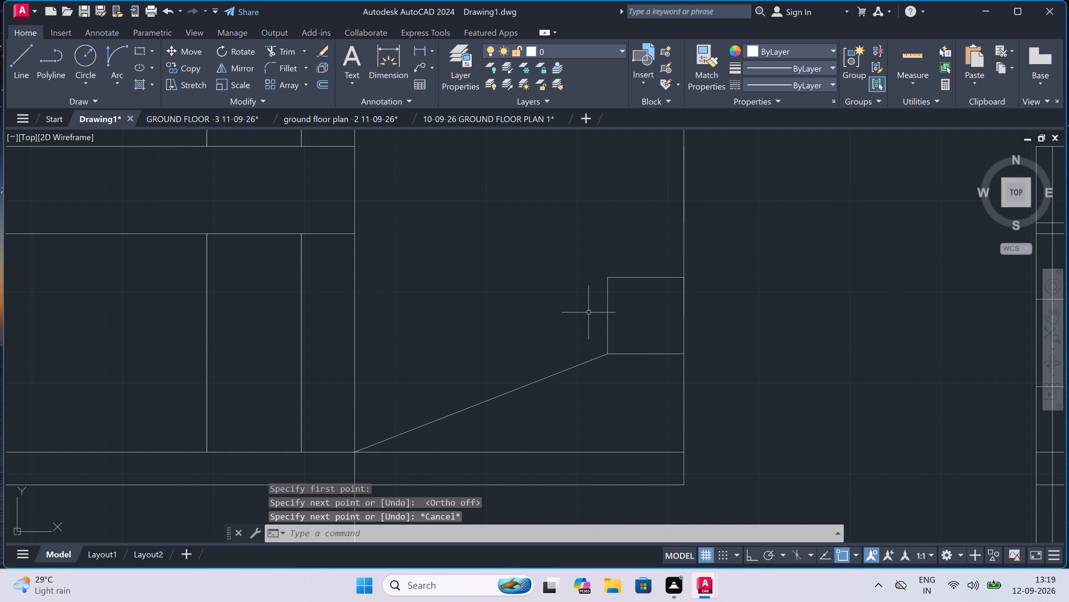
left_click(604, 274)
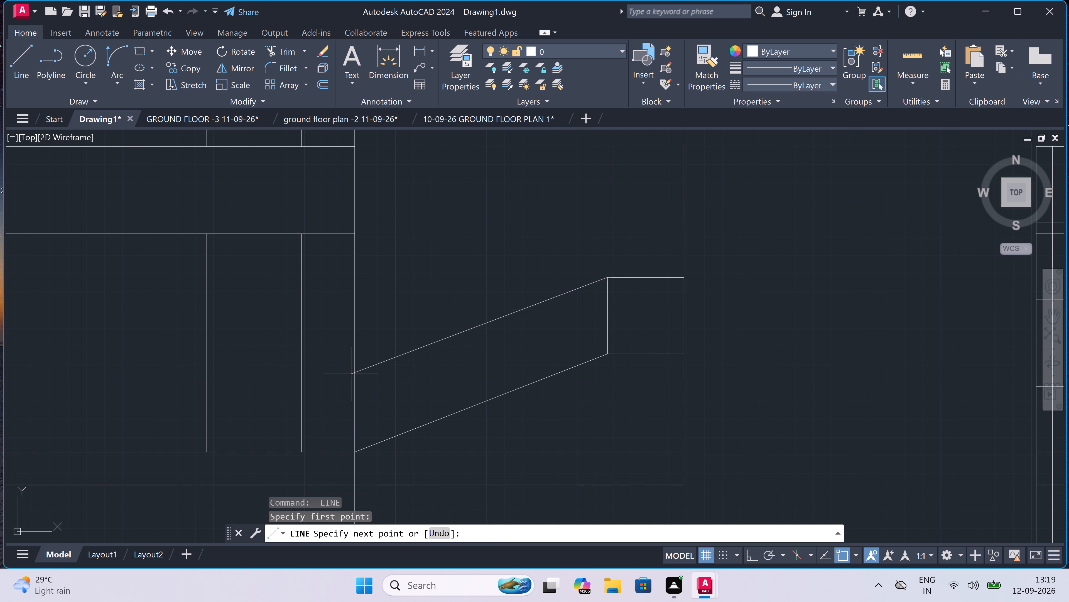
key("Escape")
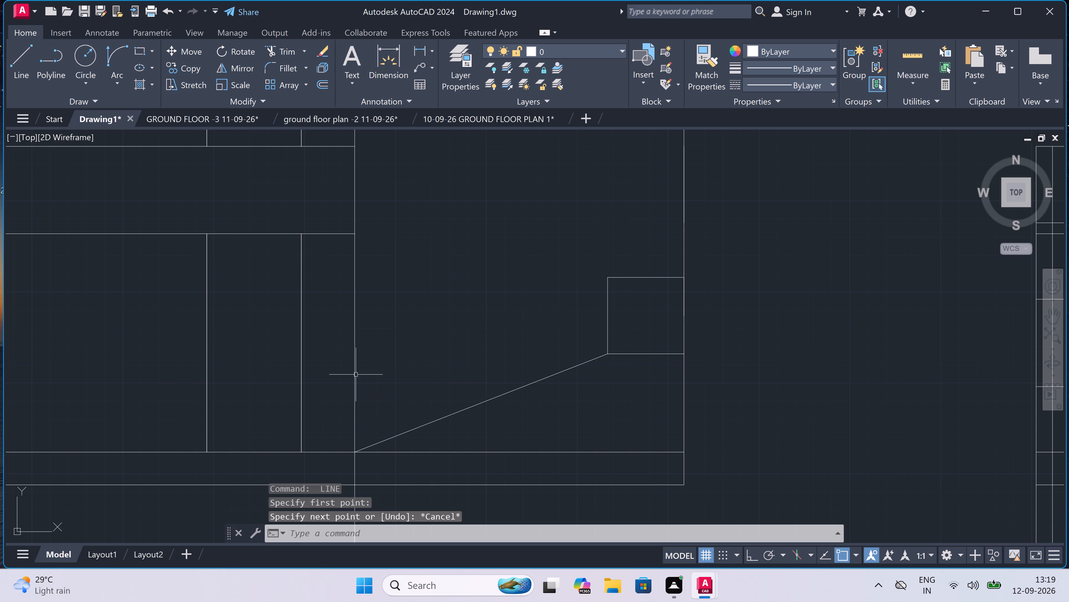
Draw a 3'6" line up the inner wall from the flight's base, continuing it as a slope to the landing's upper inner corner.
key("l")
key("space")
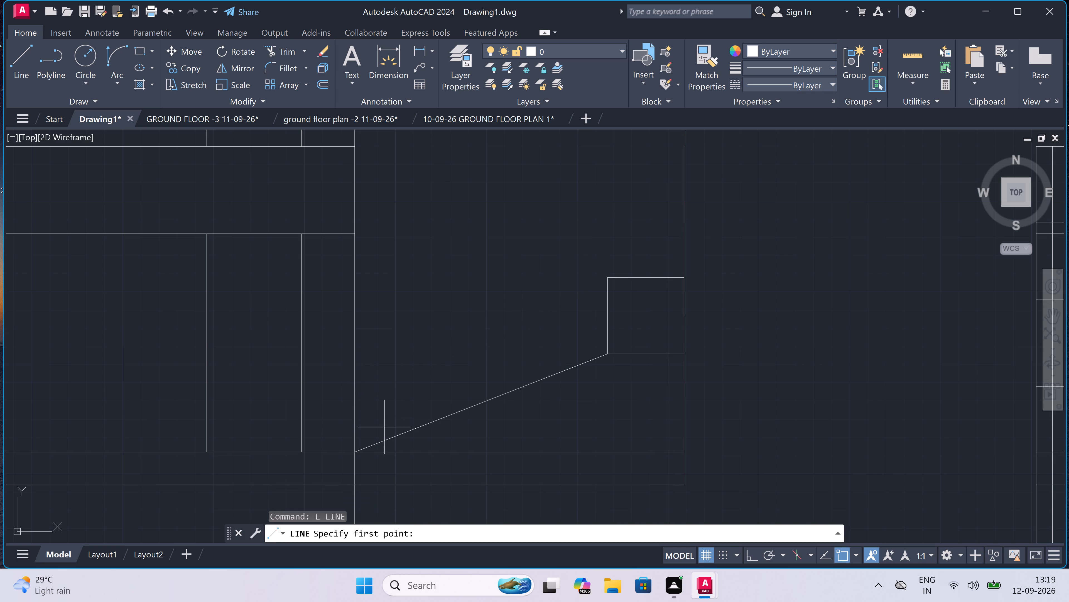
left_click(357, 450)
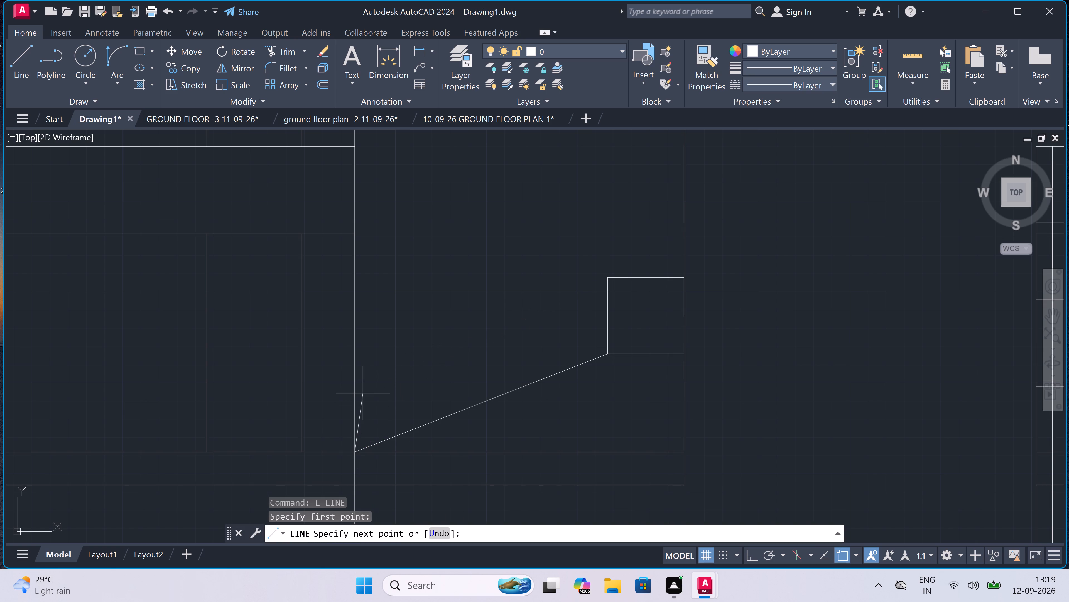
key("F8")
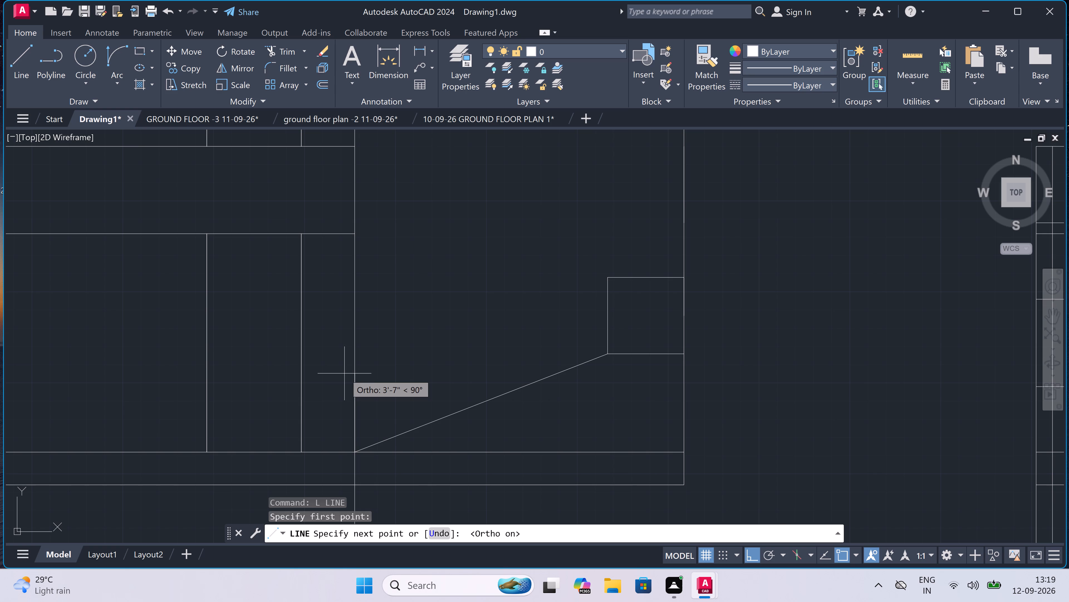
type("3'6\"")
key("space")
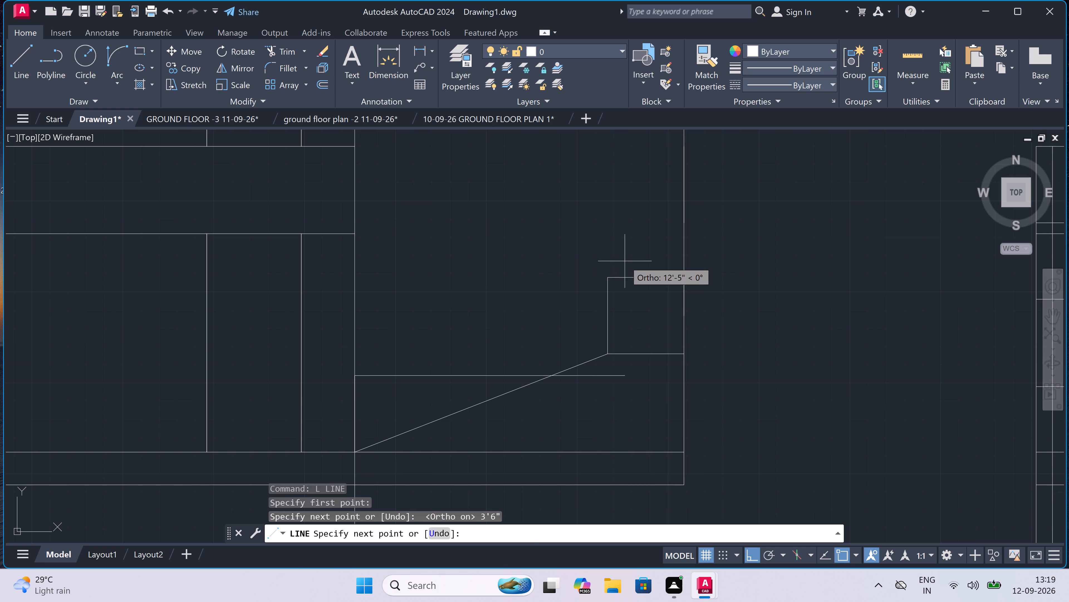
key("F8")
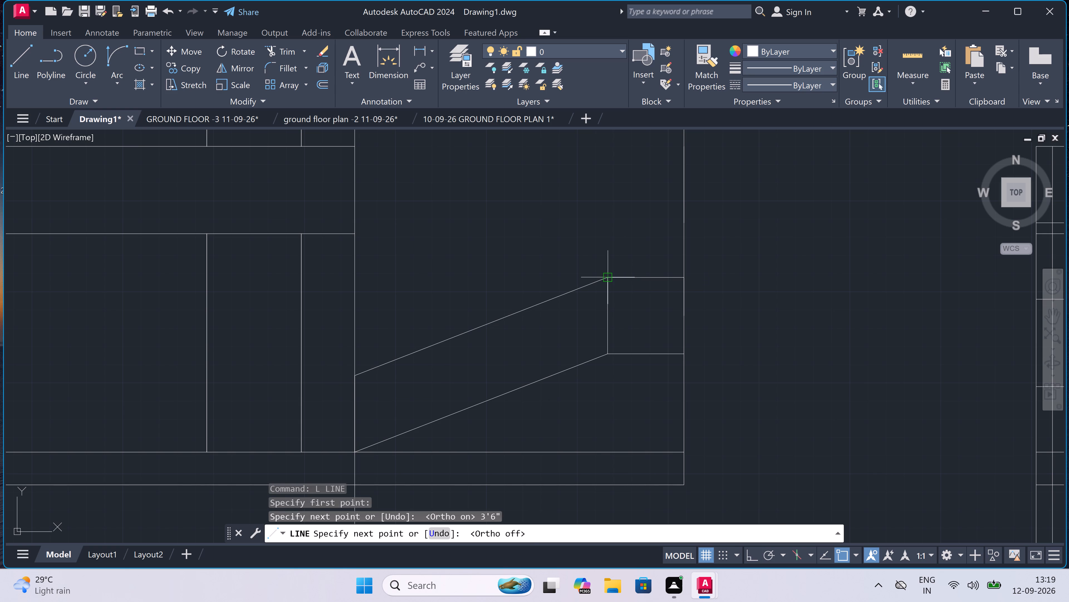
scroll(607, 278, "up", 1)
left_click(608, 275)
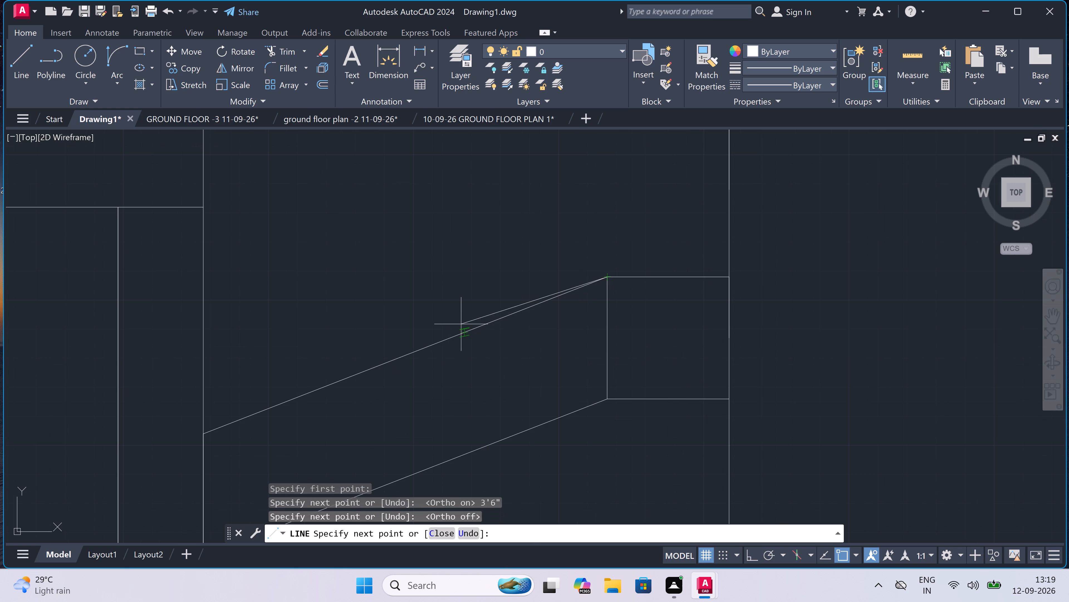
key("Escape")
Start a line partway up the staircase bay's outer wall in the second storey, running 1.5' and another 3" upward.
scroll(460, 317, "down", 5)
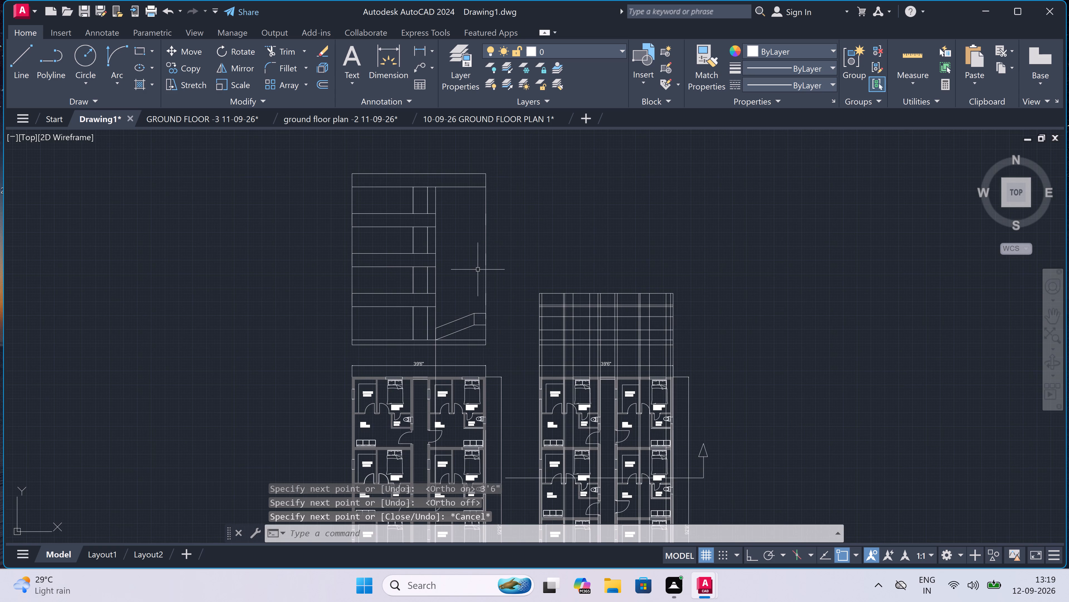
scroll(475, 252, "up", 2)
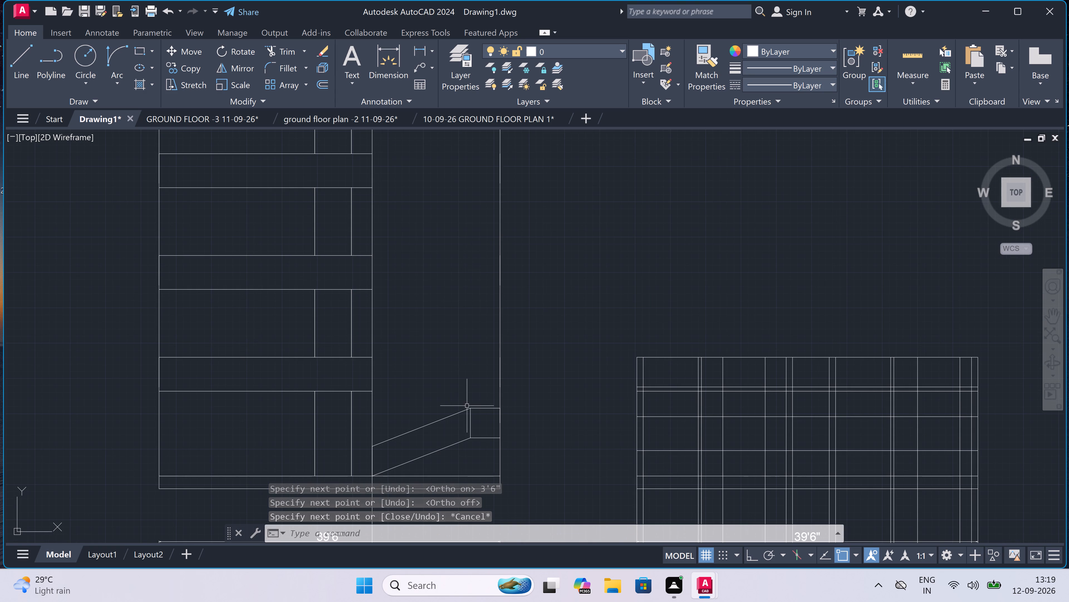
scroll(465, 409, "up", 2)
scroll(464, 375, "down", 1)
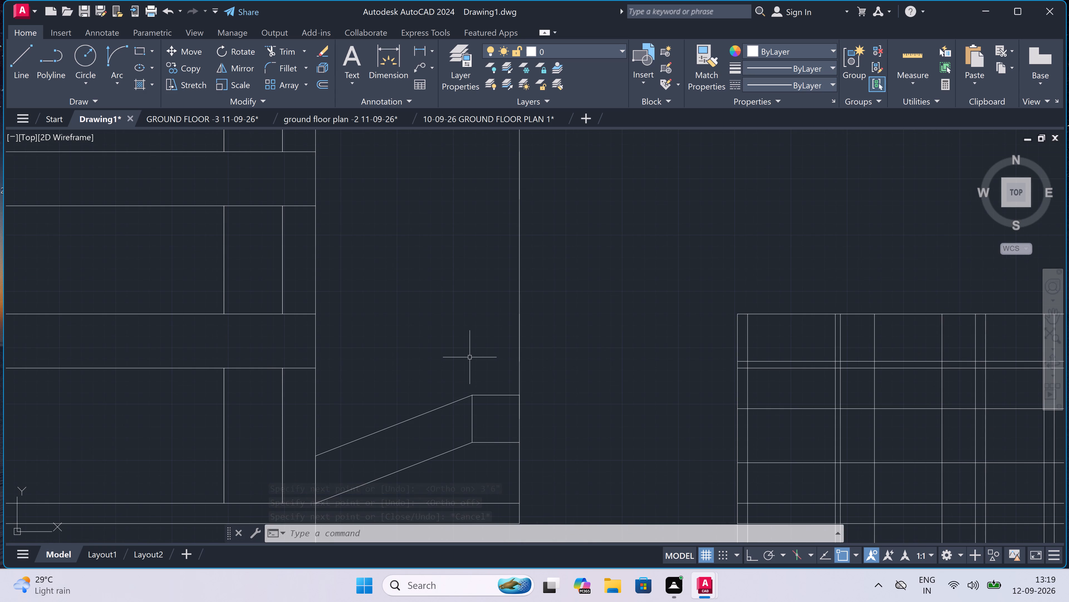
scroll(470, 357, "down", 1)
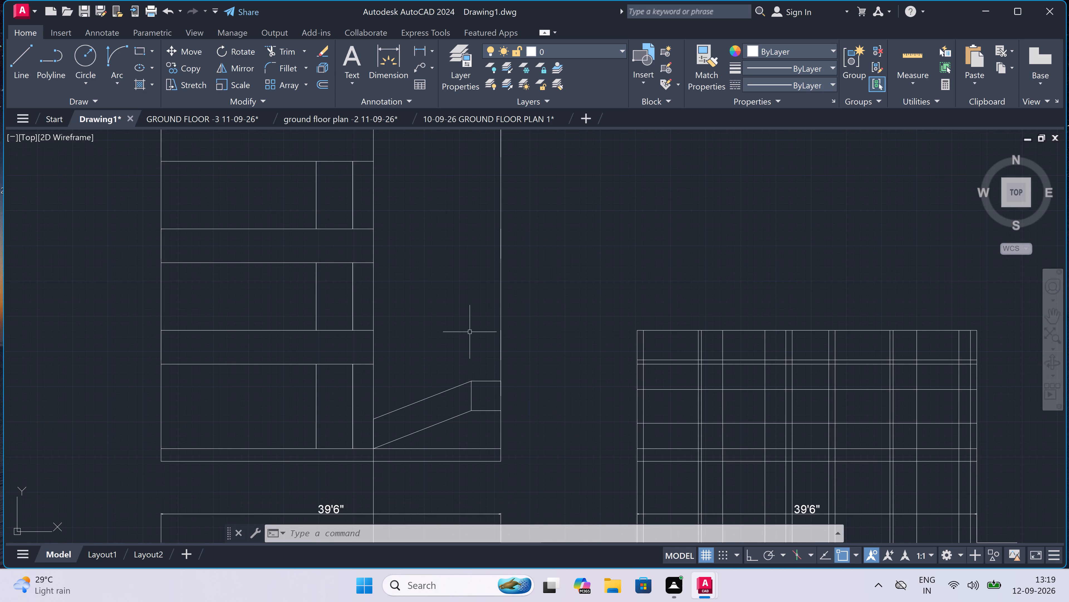
scroll(480, 263, "up", 2)
key("l")
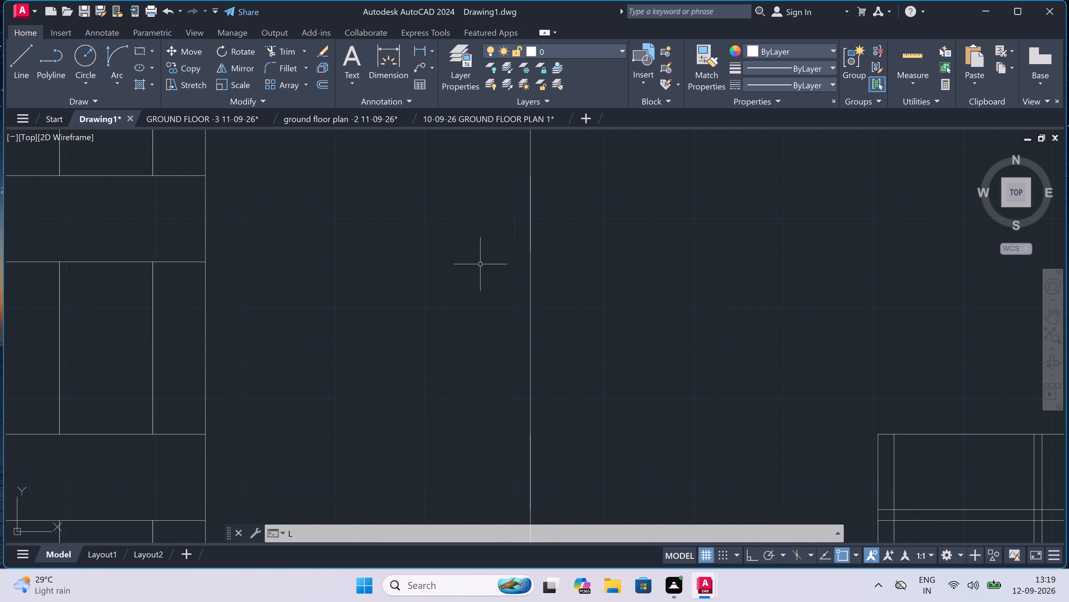
key("space")
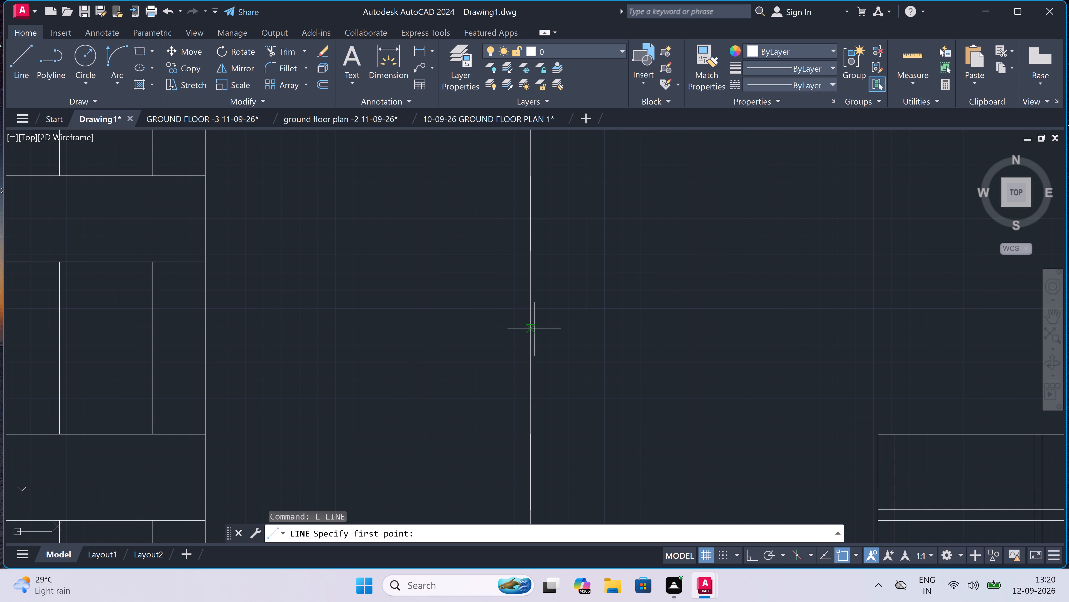
left_click(529, 340)
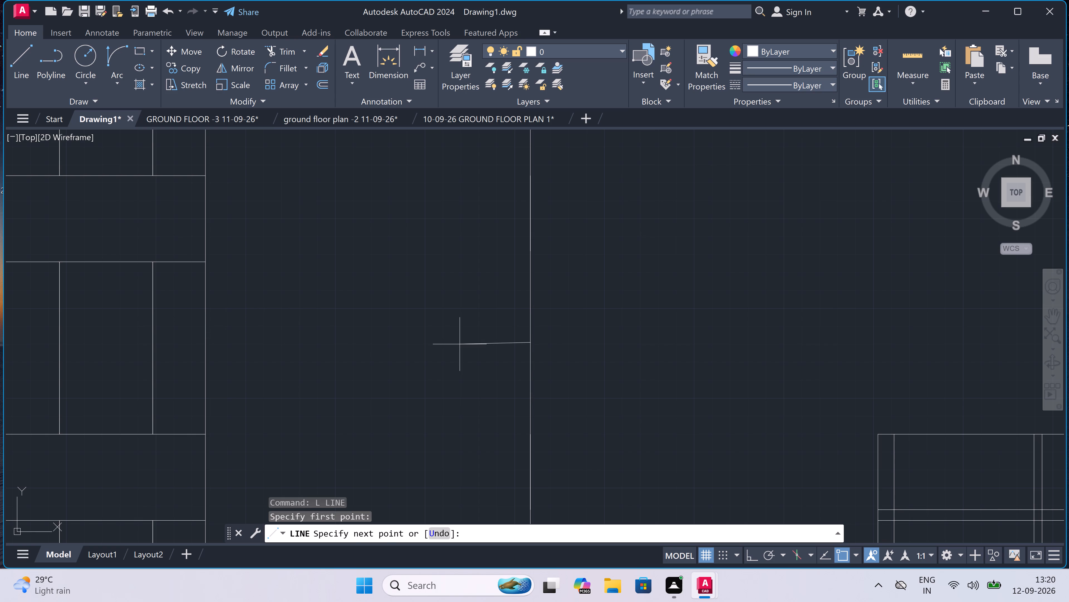
key("F8")
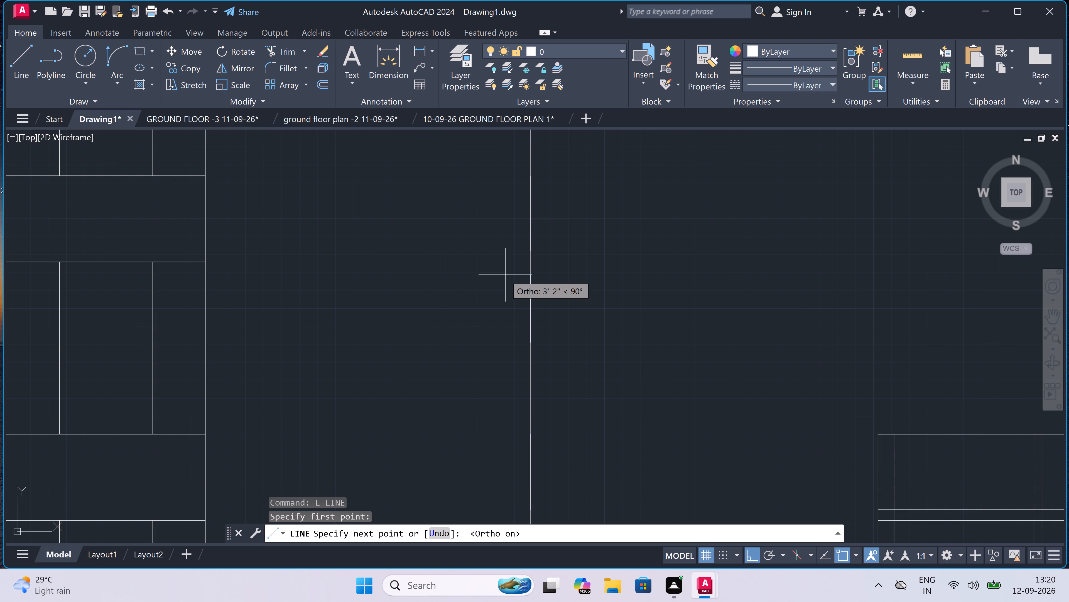
key("1")
type(".5'")
key("space")
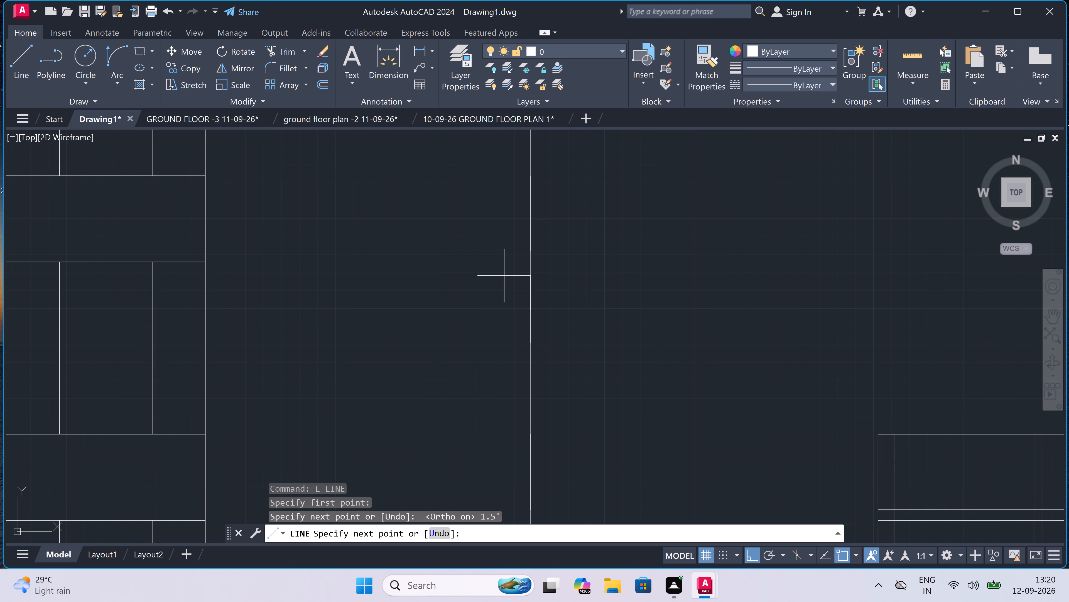
key("2")
key("BackSpace")
key("3")
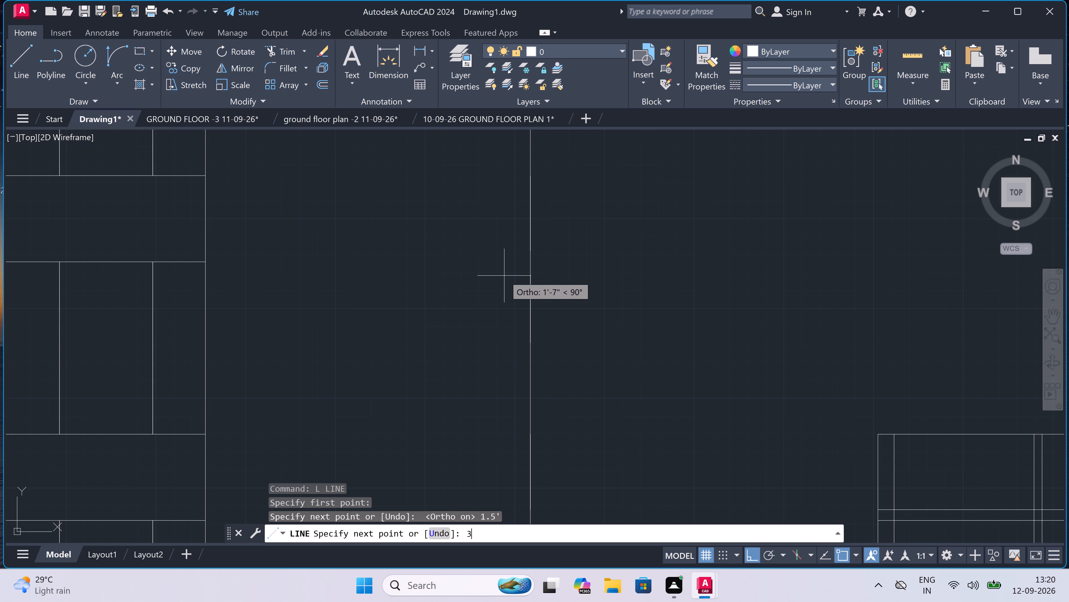
type("\"")
key("space")
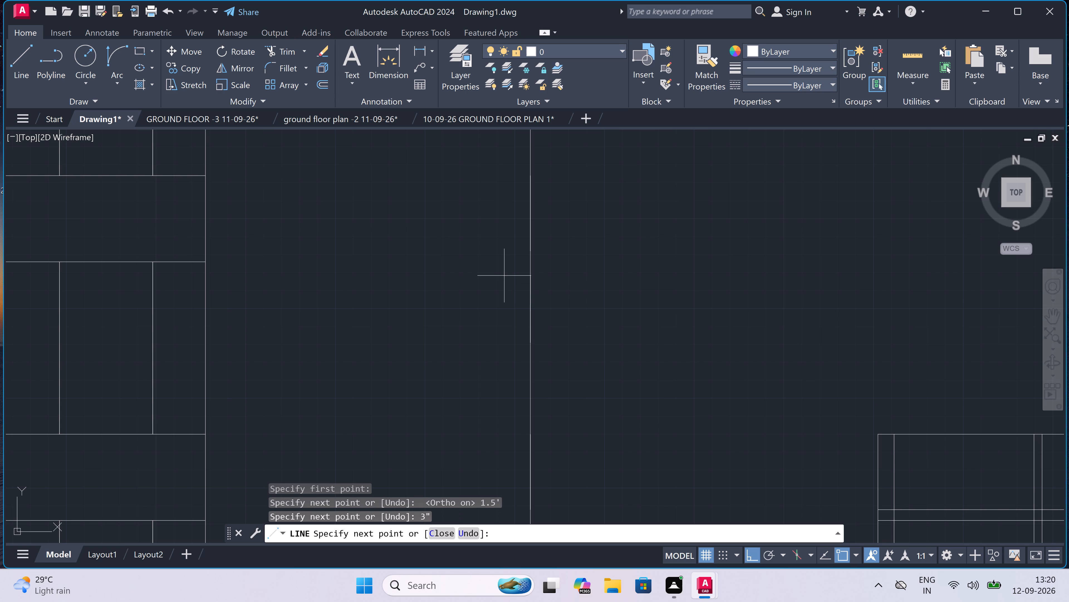
Complete the second square landing outline with segments 3'6" into the staircase bay, 3'6" down, and back to the outer wall.
key("3")
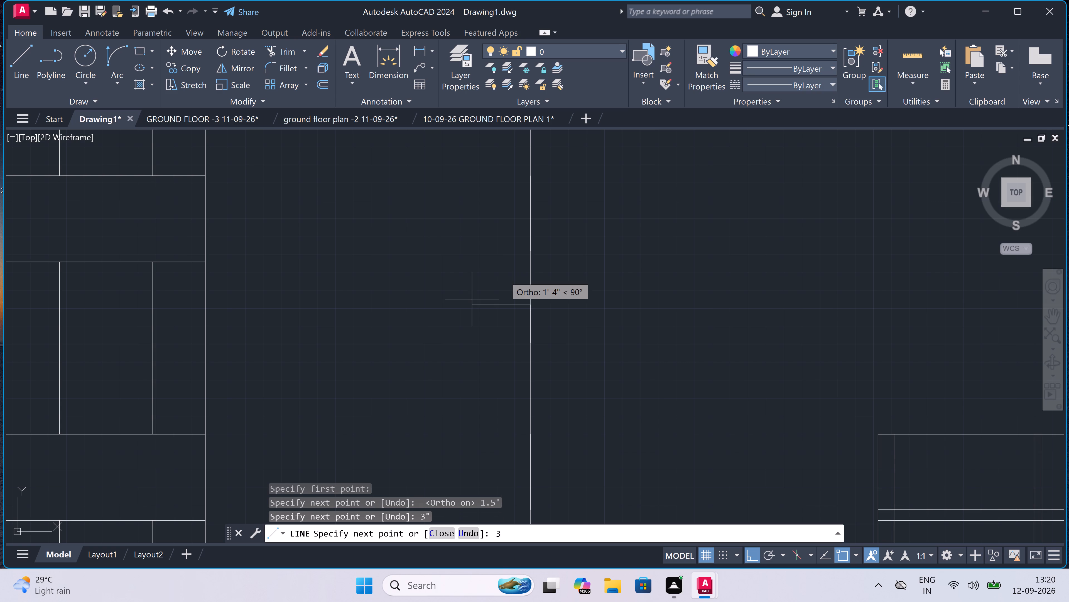
type("'6\"")
key("space")
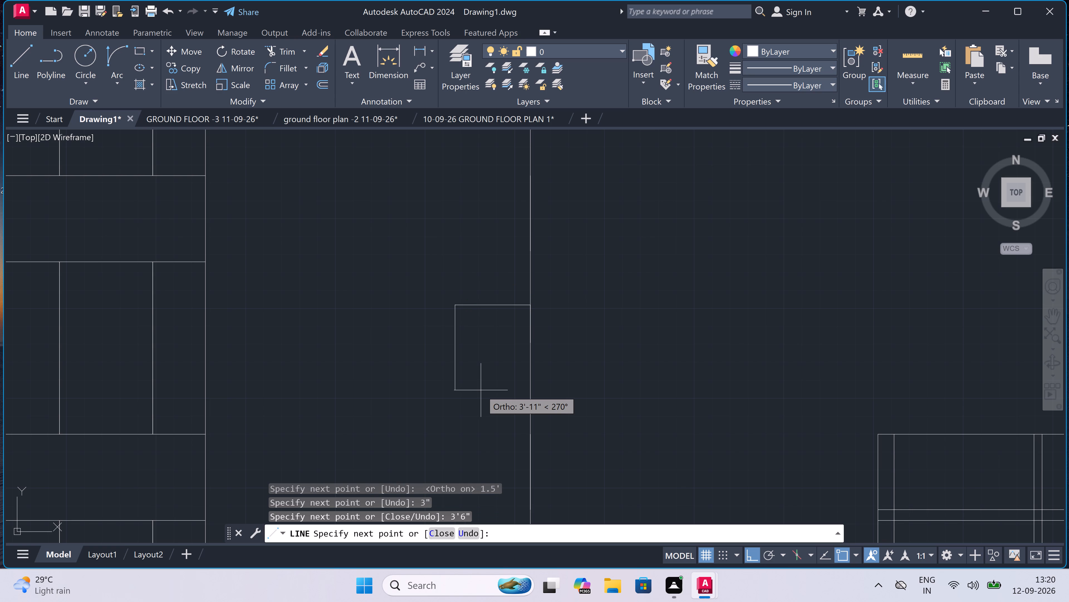
key("3")
type("'6")
key("shift+quotedbl")
key("space")
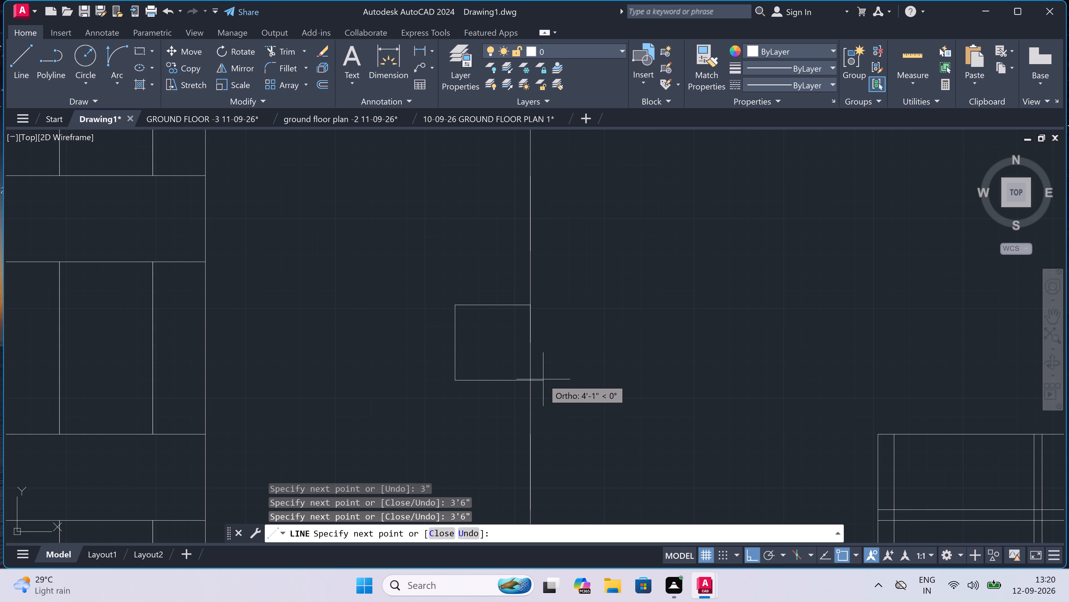
left_click(528, 378)
key("Escape")
Draw the sloping flight line from the underside of the first slab band at the inner wall to the second landing's lower inner corner.
scroll(528, 367, "down", 2)
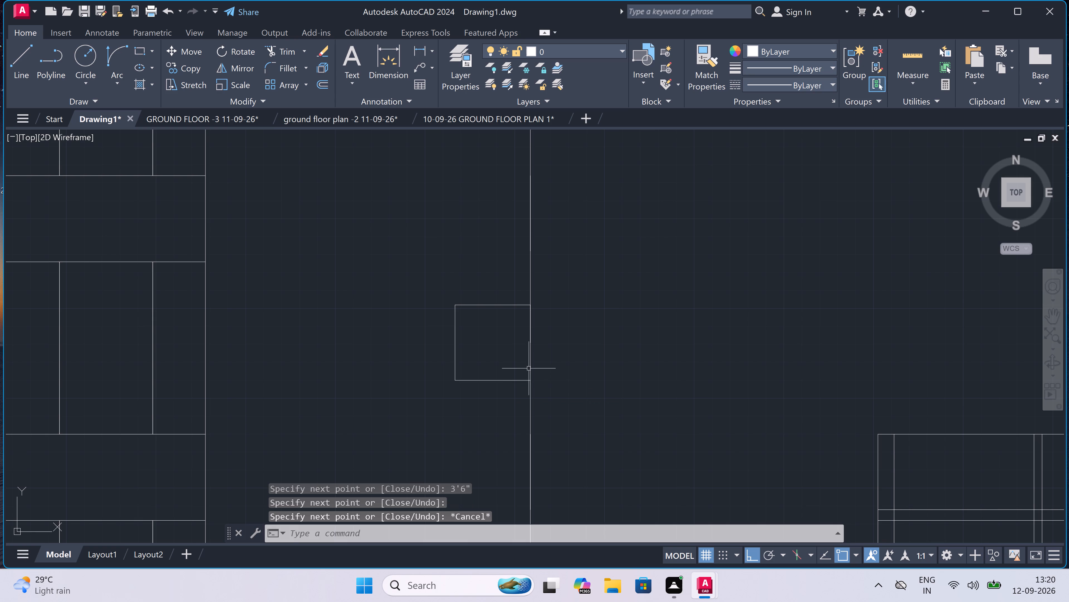
scroll(529, 368, "down", 1)
scroll(454, 435, "up", 2)
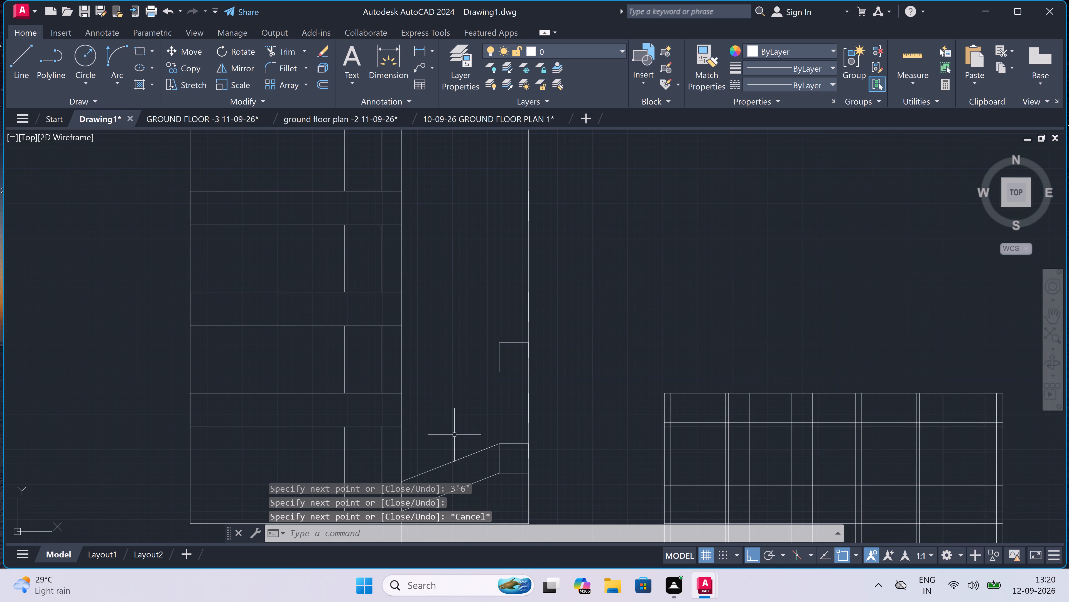
scroll(454, 434, "down", 2)
scroll(454, 440, "up", 2)
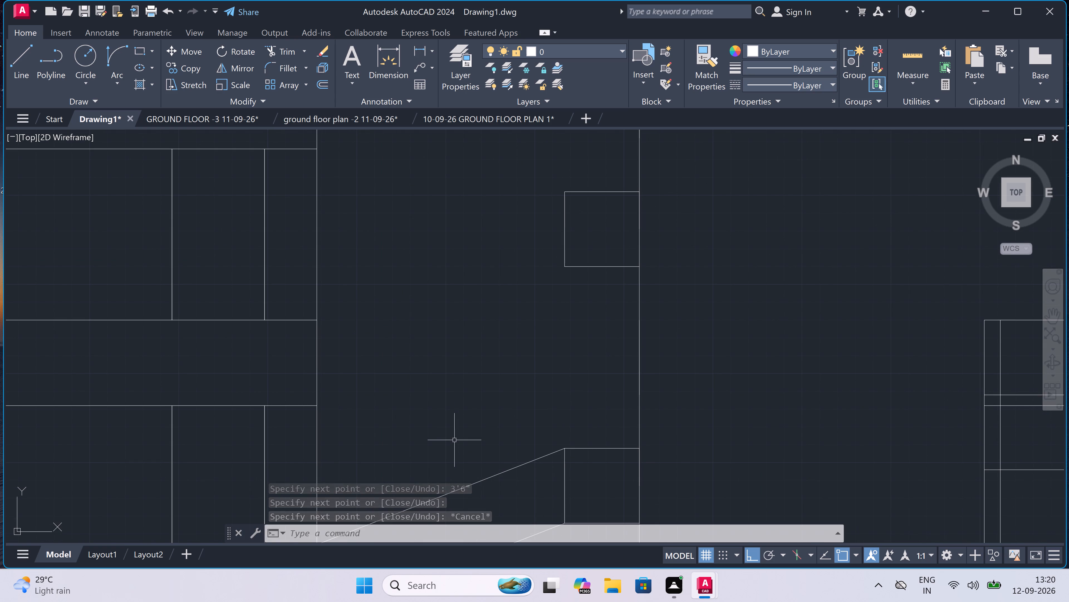
type("L")
key("space")
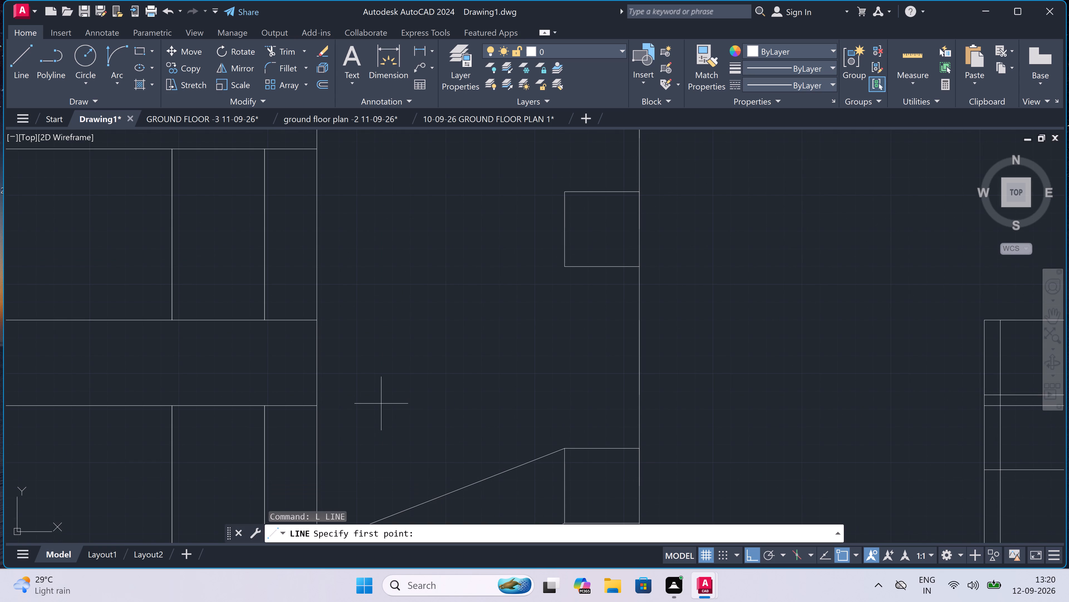
left_click(319, 402)
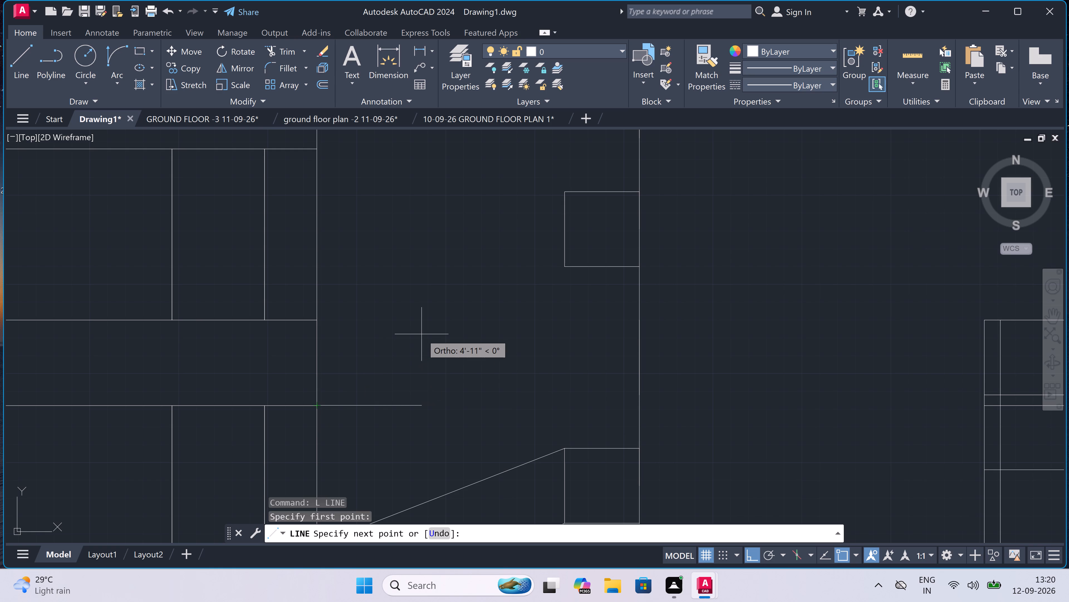
key("F8")
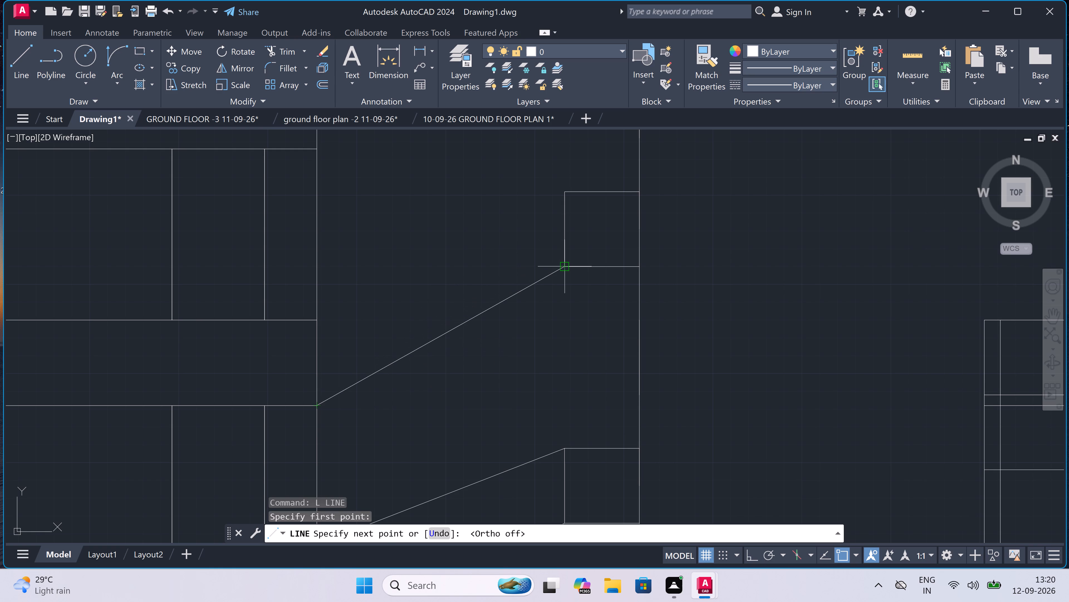
left_click(566, 268)
key("Escape")
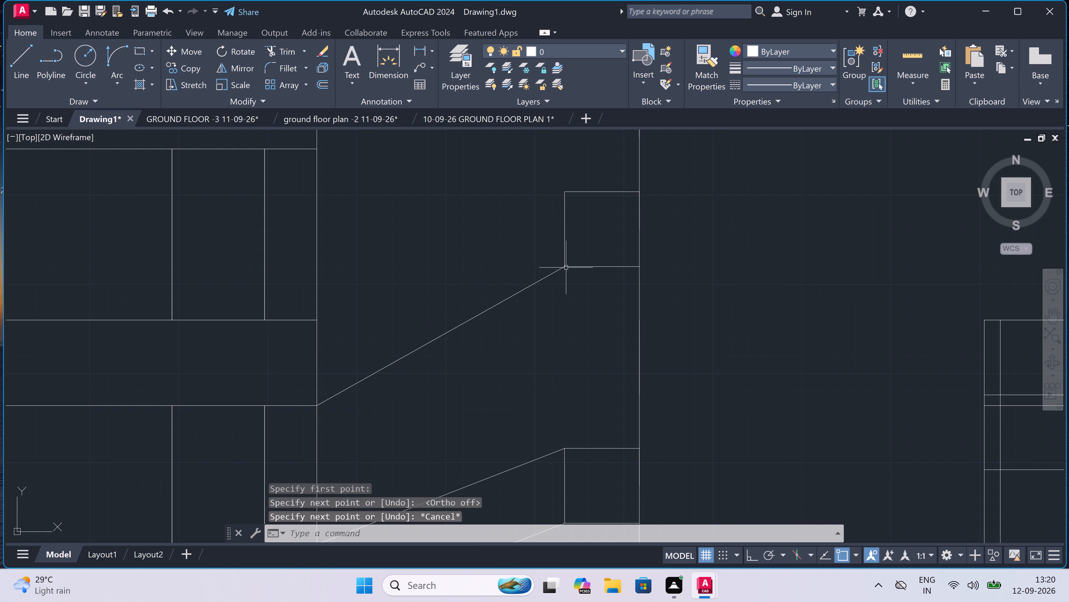
Draw the upper flight line from the top of the first slab band at the inner wall to the second landing's upper inner corner.
scroll(566, 268, "down", 2)
scroll(560, 241, "up", 2)
key("space")
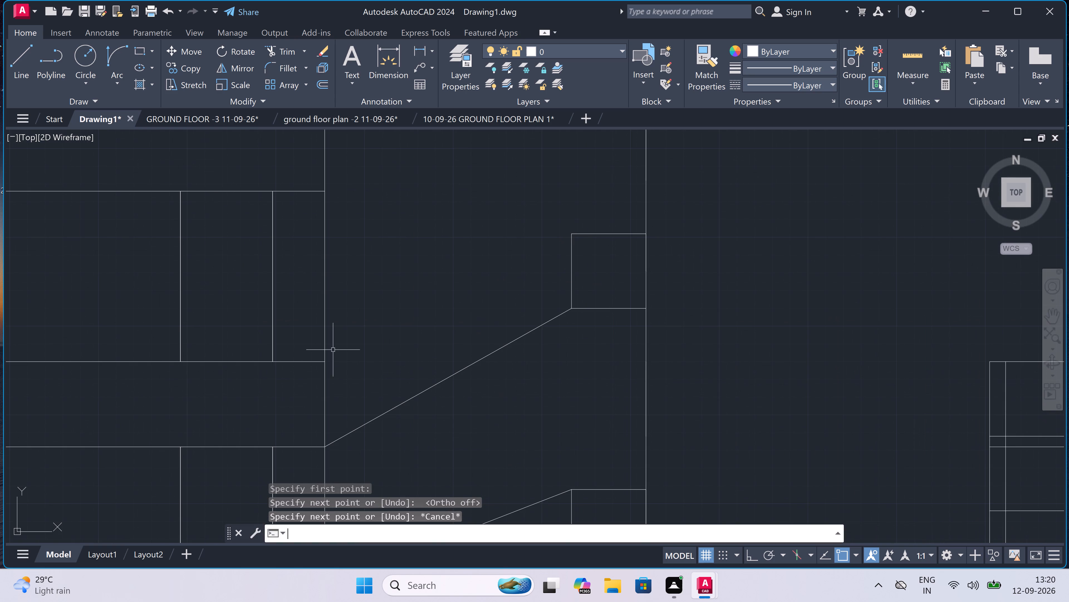
left_click(325, 362)
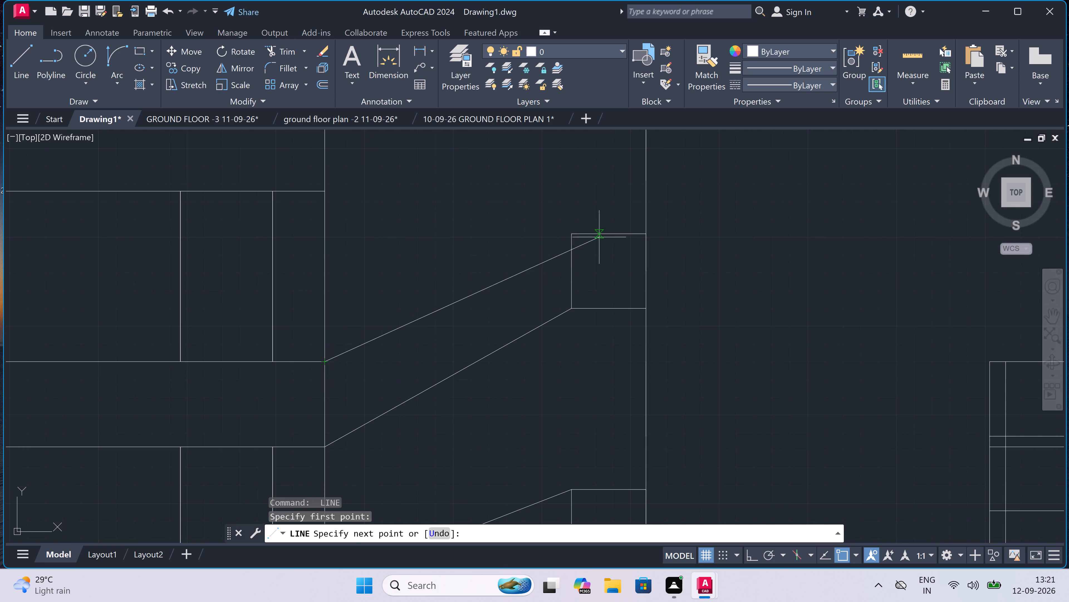
left_click(568, 236)
key("Escape")
Draw the return flight's upper line from the first landing's upper inner corner to the sloping underside of the flight above.
scroll(568, 236, "down", 3)
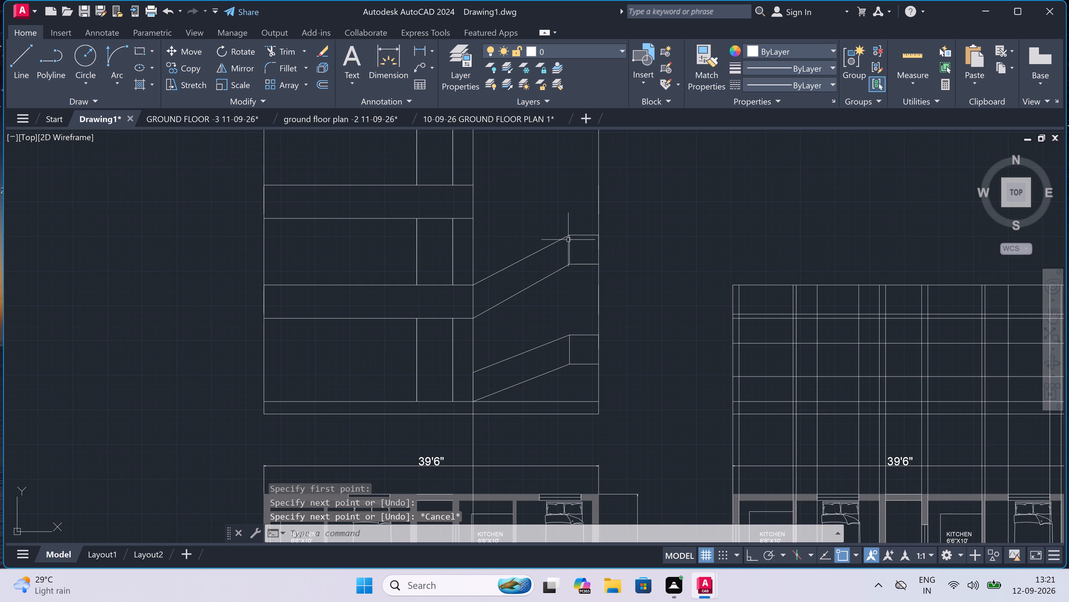
scroll(571, 267, "up", 2)
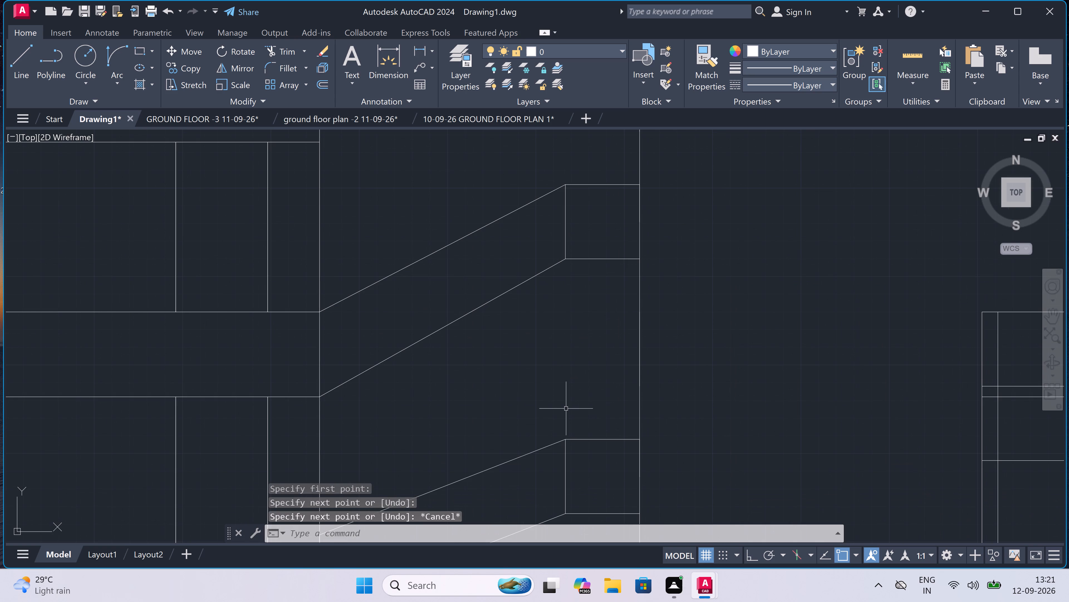
key("l")
key("space")
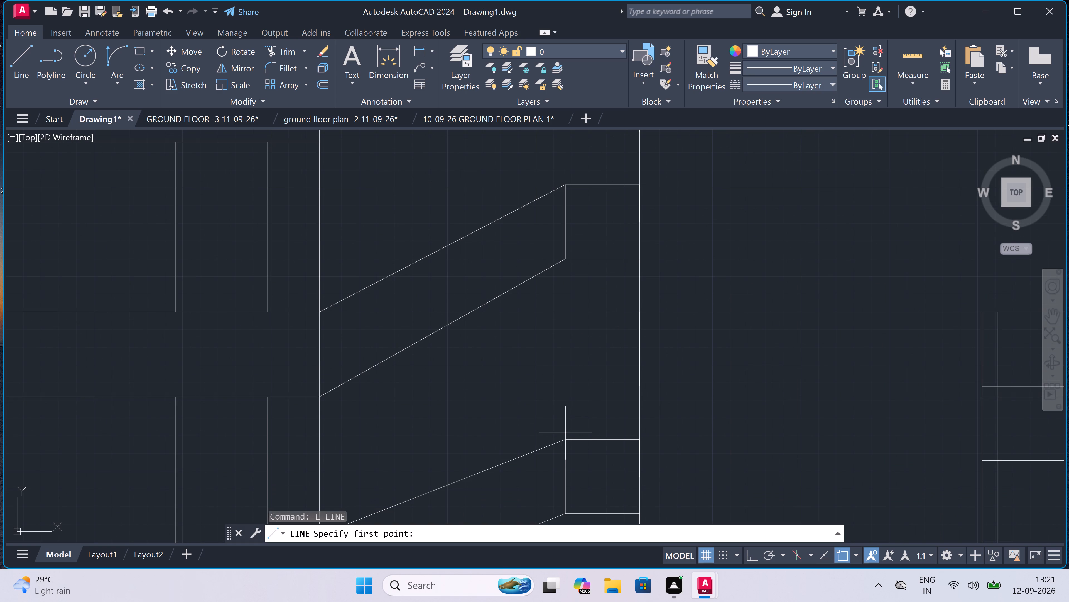
left_click(566, 438)
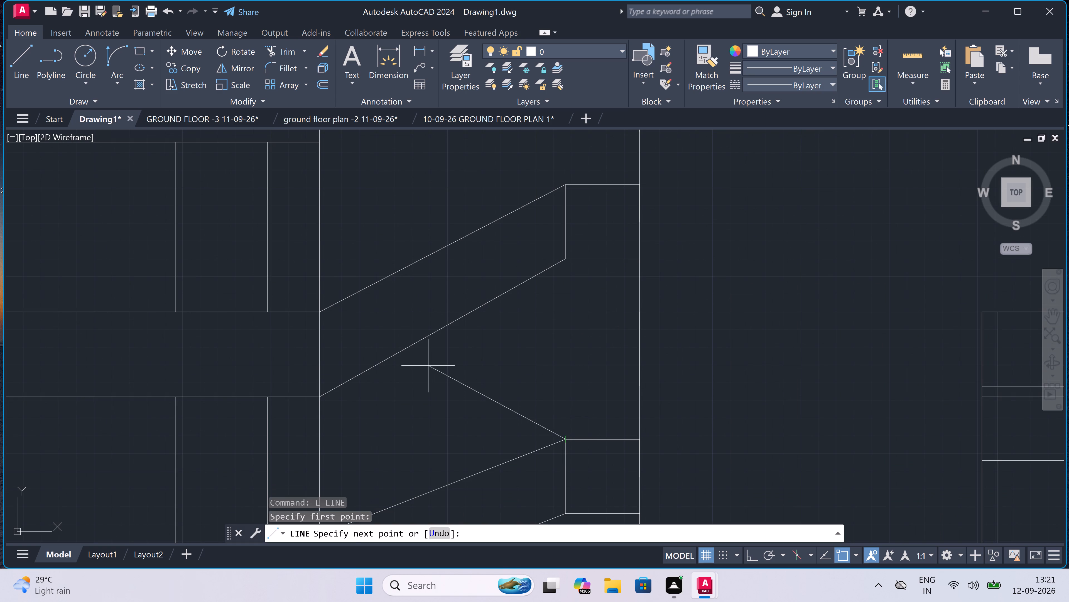
left_click(421, 340)
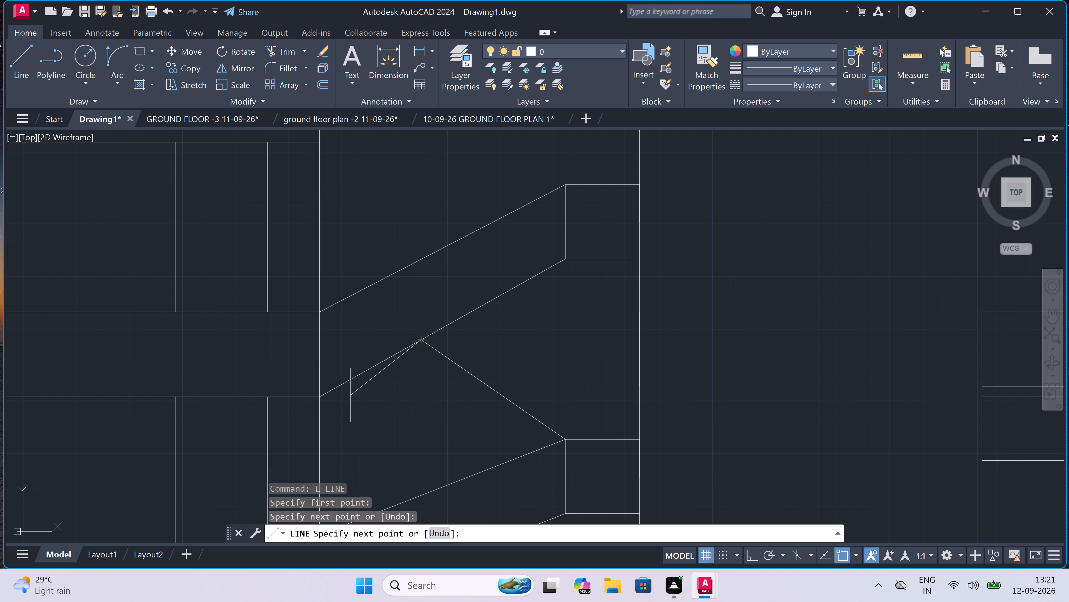
Continue the return flight outline 3'6" down along the upper flight's underside, and from there down to the lower flight's top line.
scroll(360, 378, "up", 3)
scroll(339, 369, "up", 3)
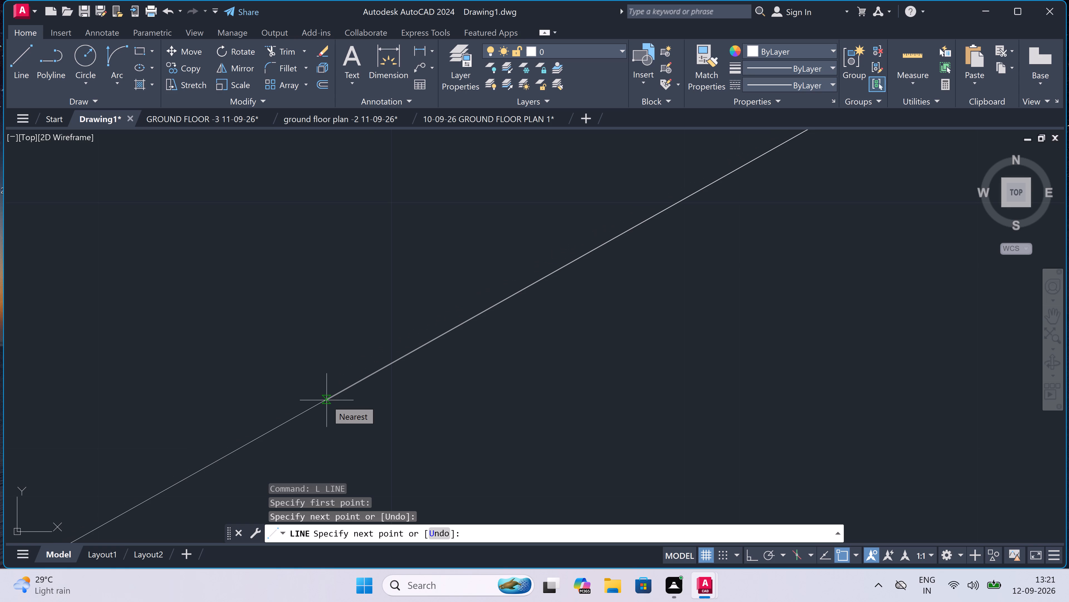
type("3'6")
type("\"")
key("space")
scroll(327, 400, "down", 7)
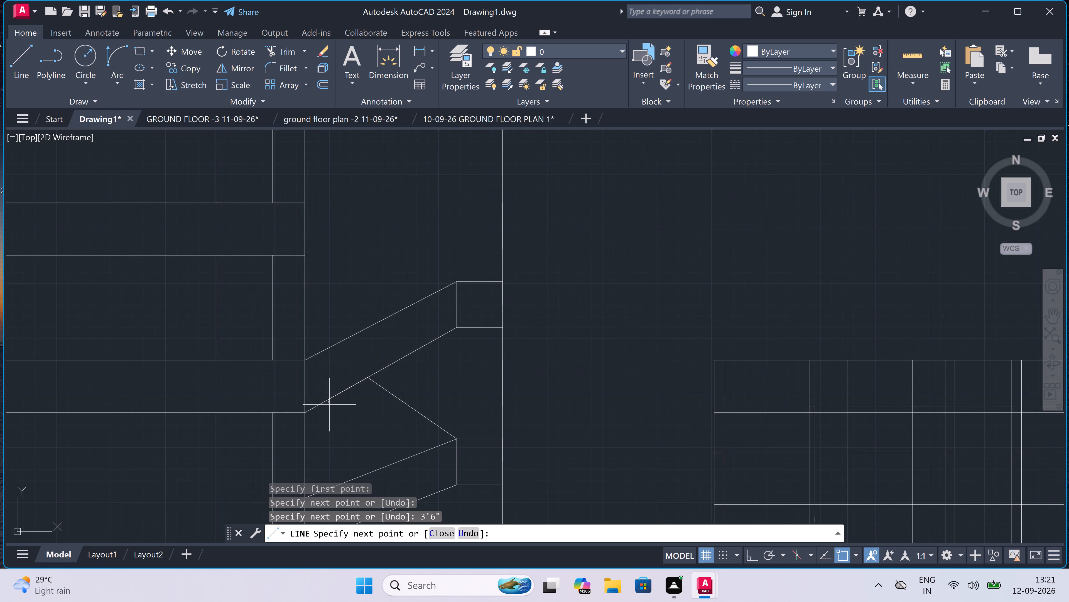
scroll(386, 474, "up", 2)
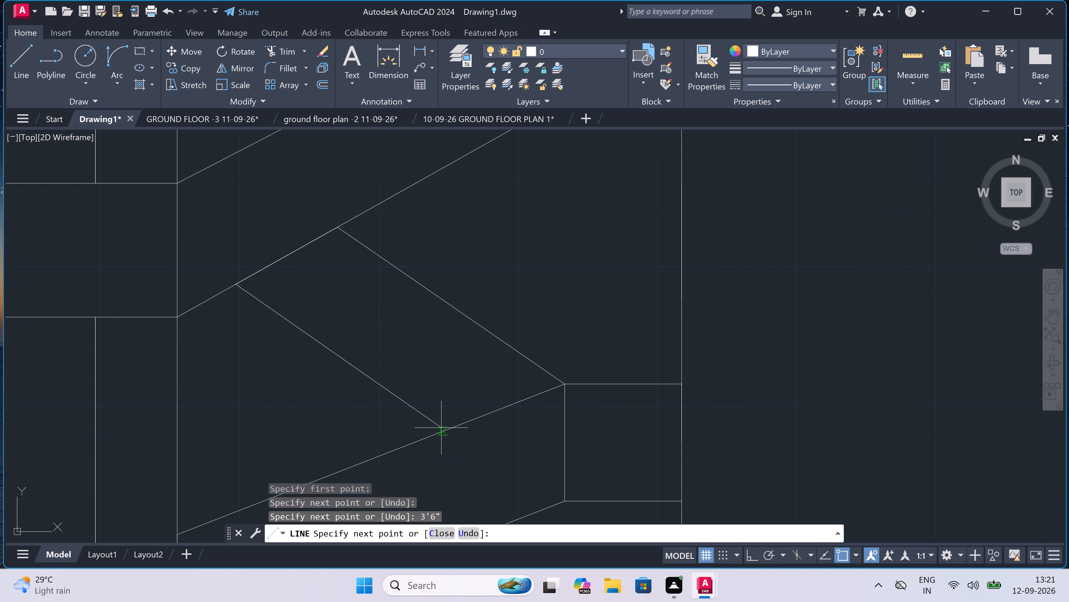
left_click(446, 431)
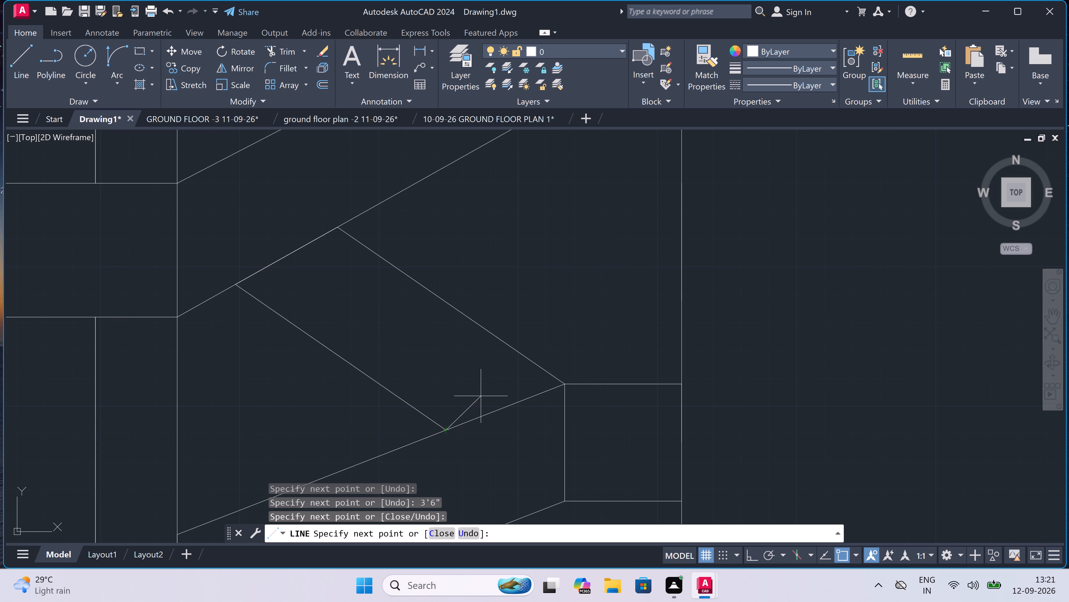
key("Escape")
With Ortho on, draw a horizontal line from the first slab band's underside at the inner wall to the return flight's lower line.
scroll(173, 303, "up", 2)
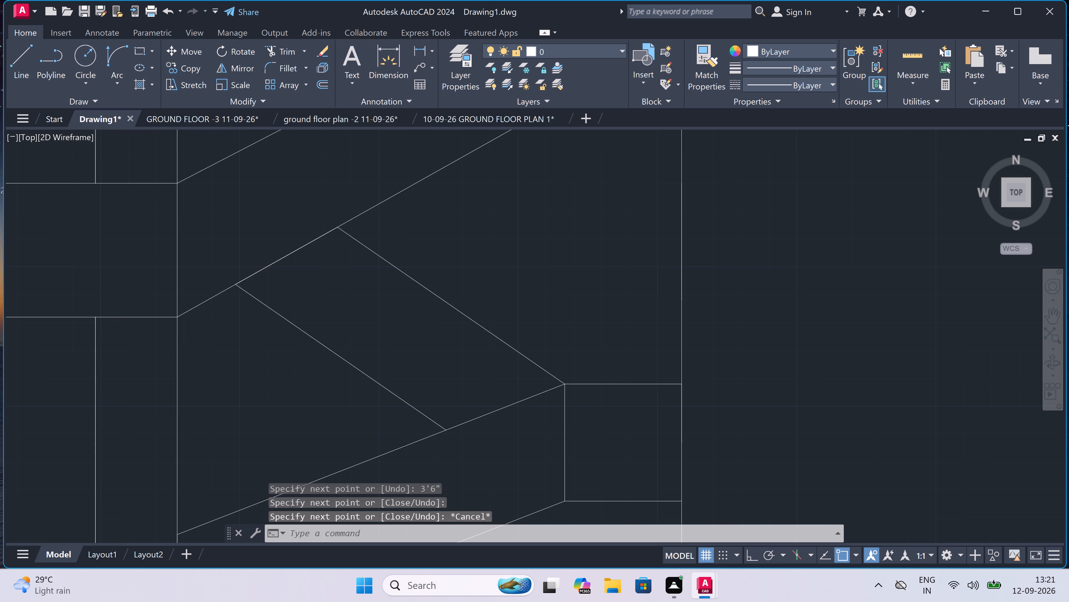
type("L")
key("space")
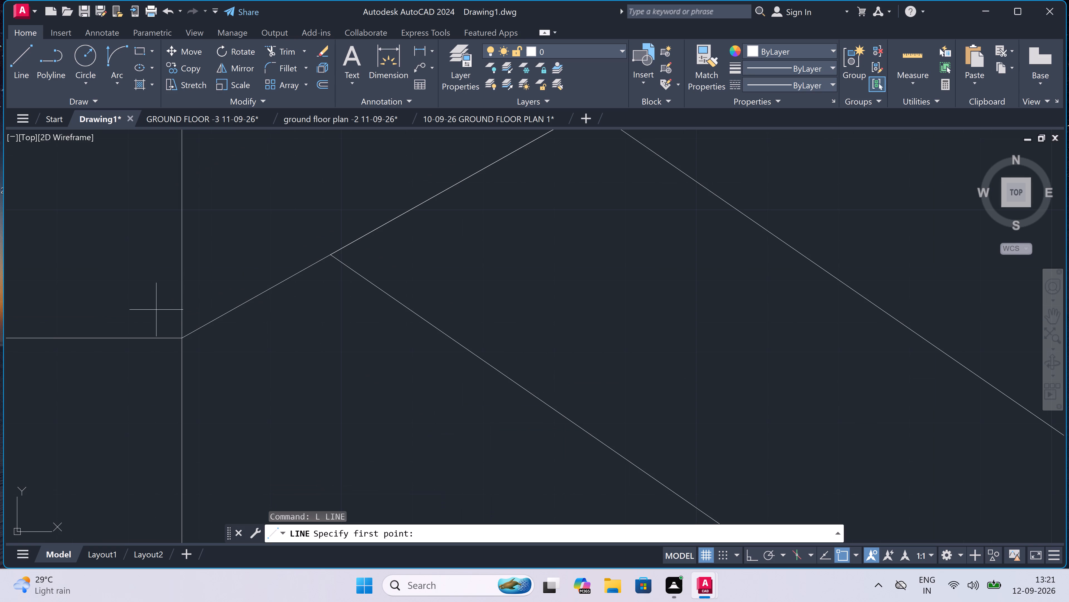
left_click(179, 336)
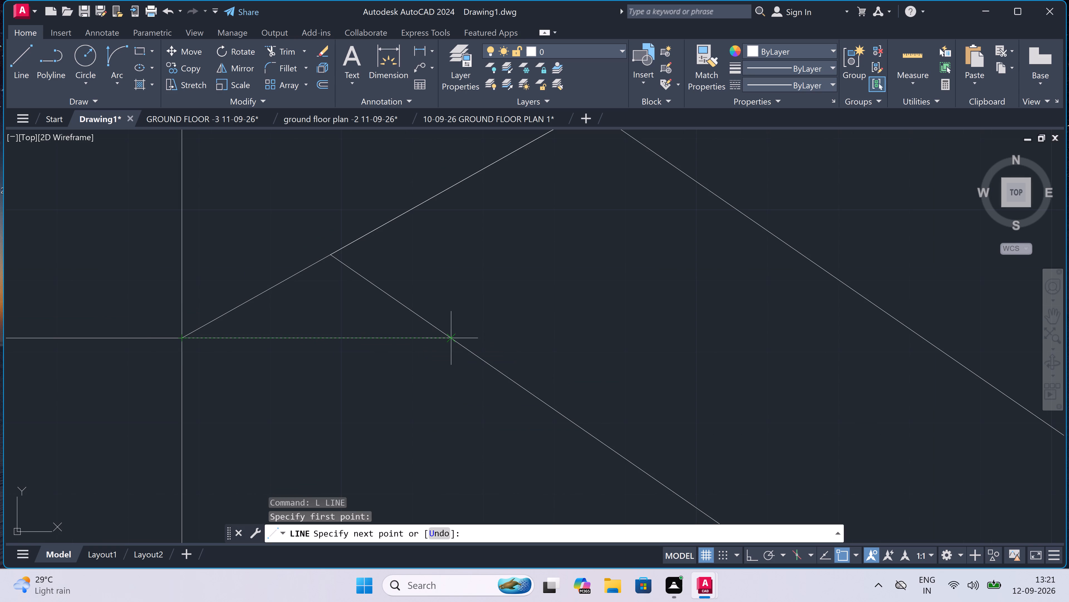
key("F8")
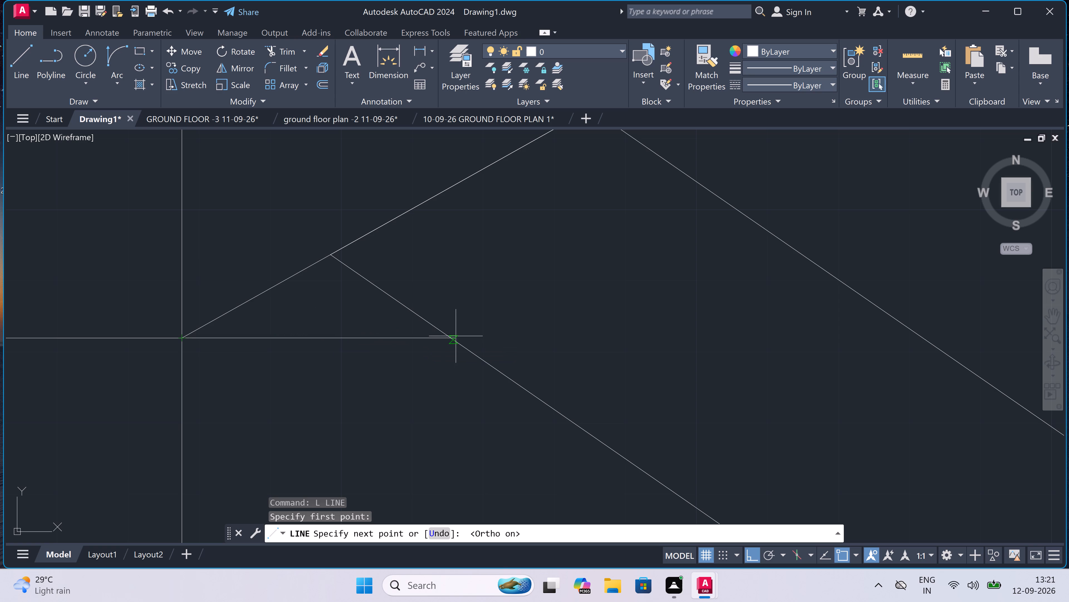
scroll(454, 336, "up", 4)
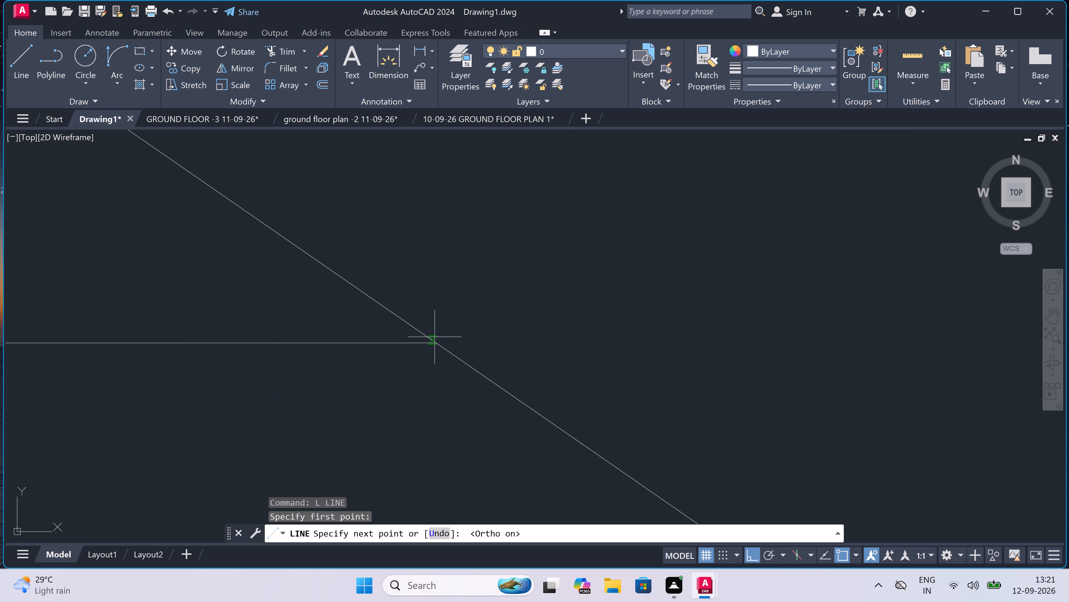
left_click(437, 343)
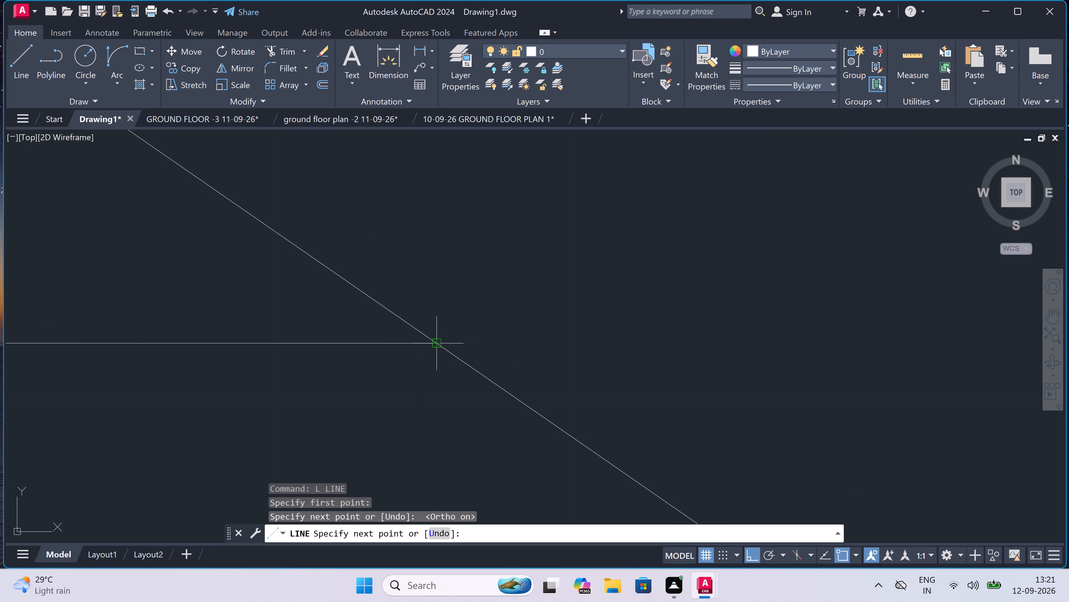
key("Escape")
Start a line at the midpoint of the staircase bay's outer wall in the third storey, running 1.5' and another 3" upward.
scroll(436, 341, "down", 11)
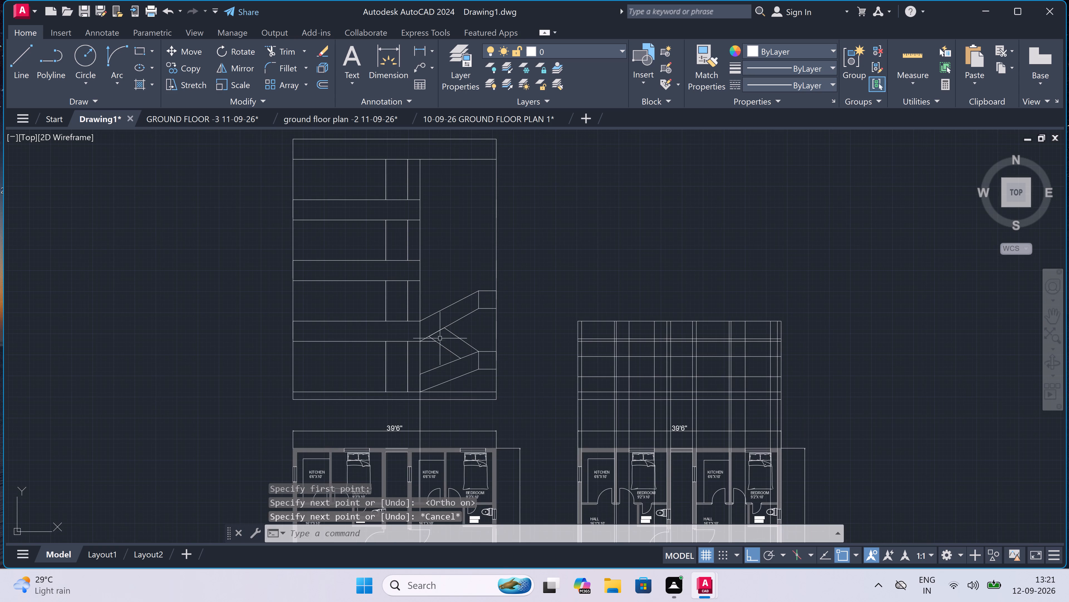
scroll(464, 331, "up", 2)
scroll(467, 331, "down", 3)
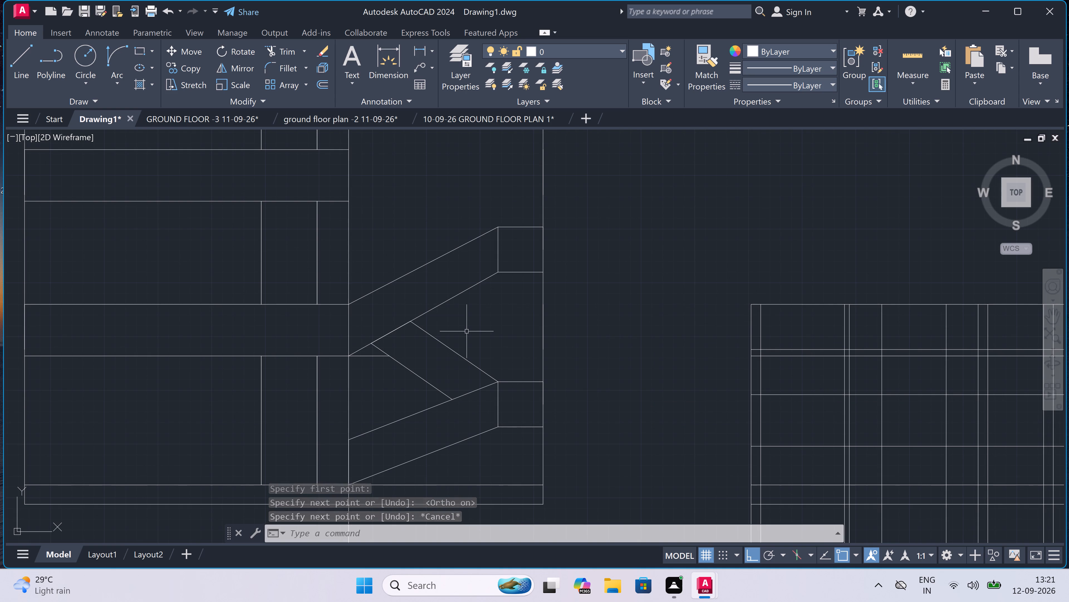
scroll(477, 254, "up", 2)
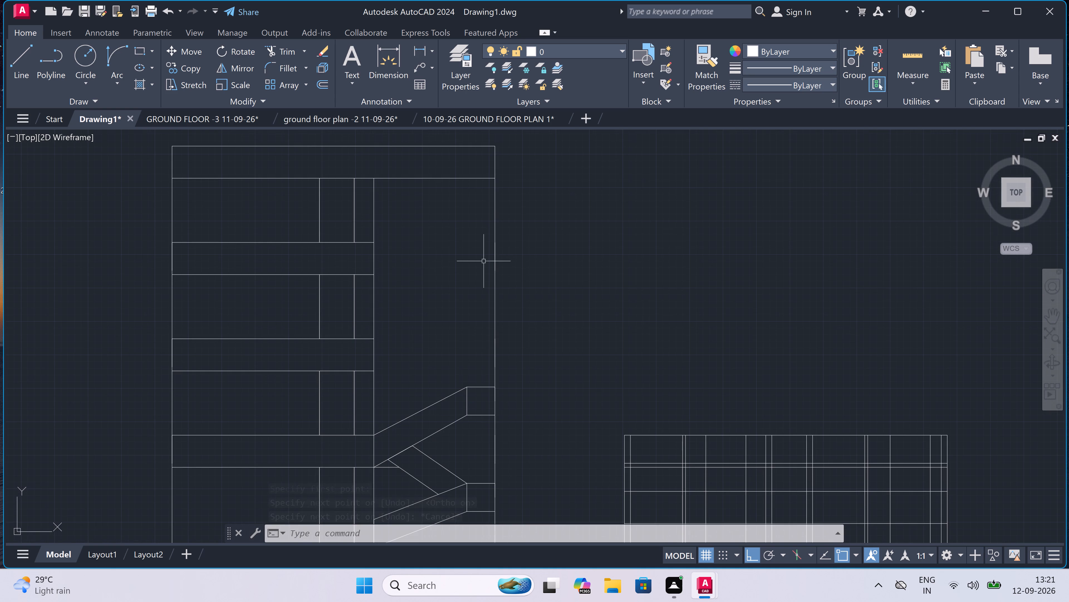
scroll(500, 302, "up", 1)
key("l")
key("space")
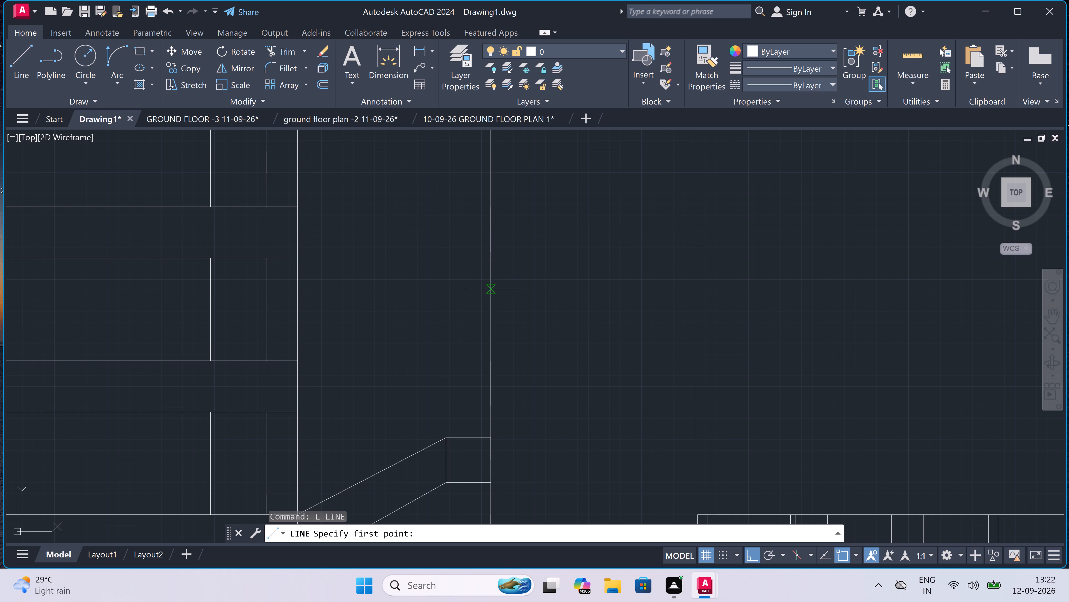
left_click(493, 306)
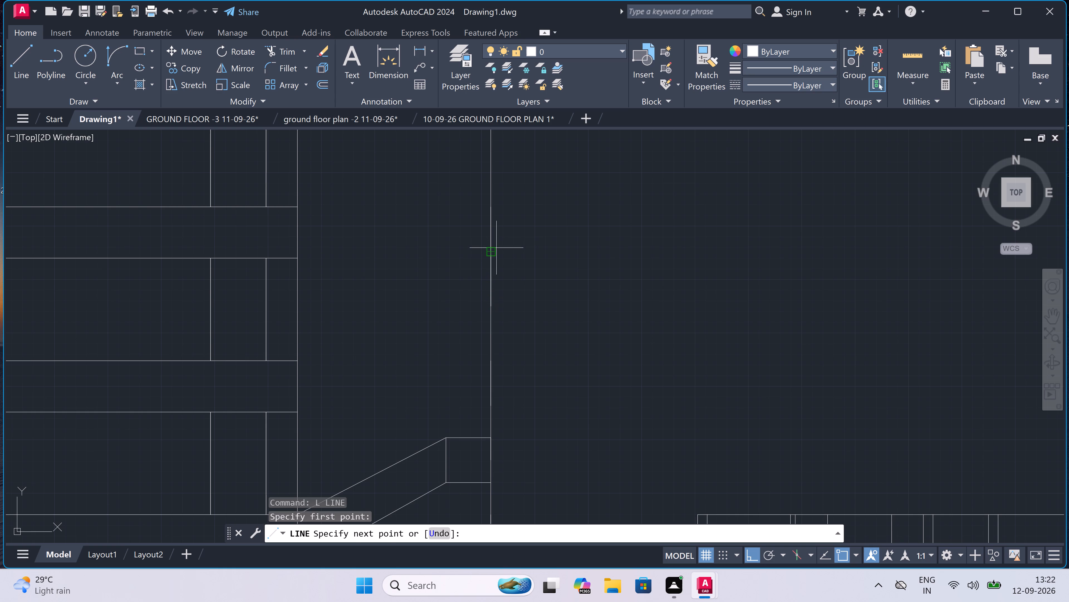
type("1.5")
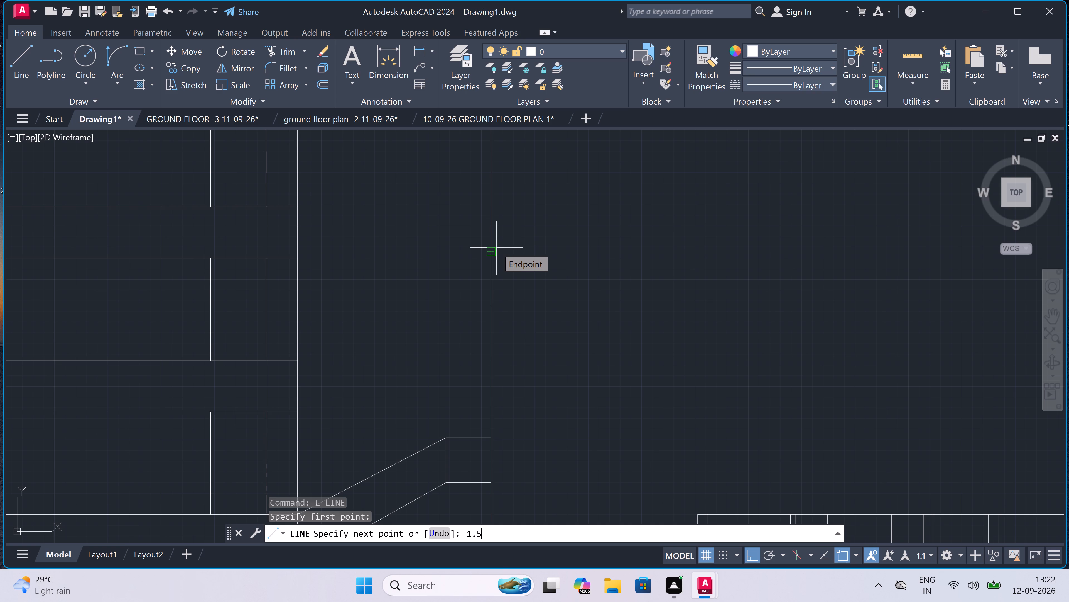
type("'")
key("space")
key("3")
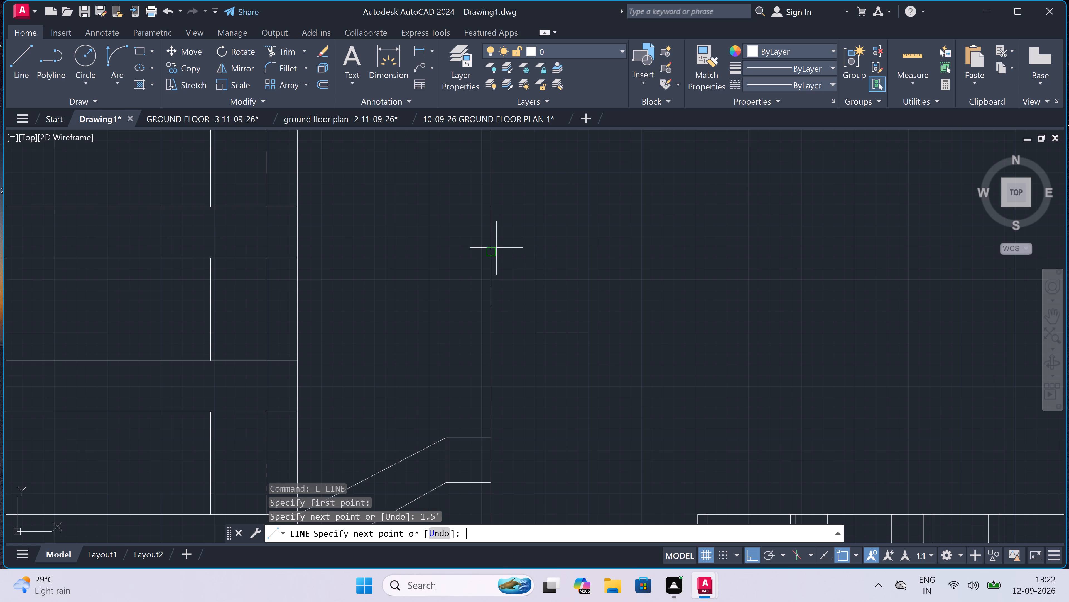
type("\"")
key("space")
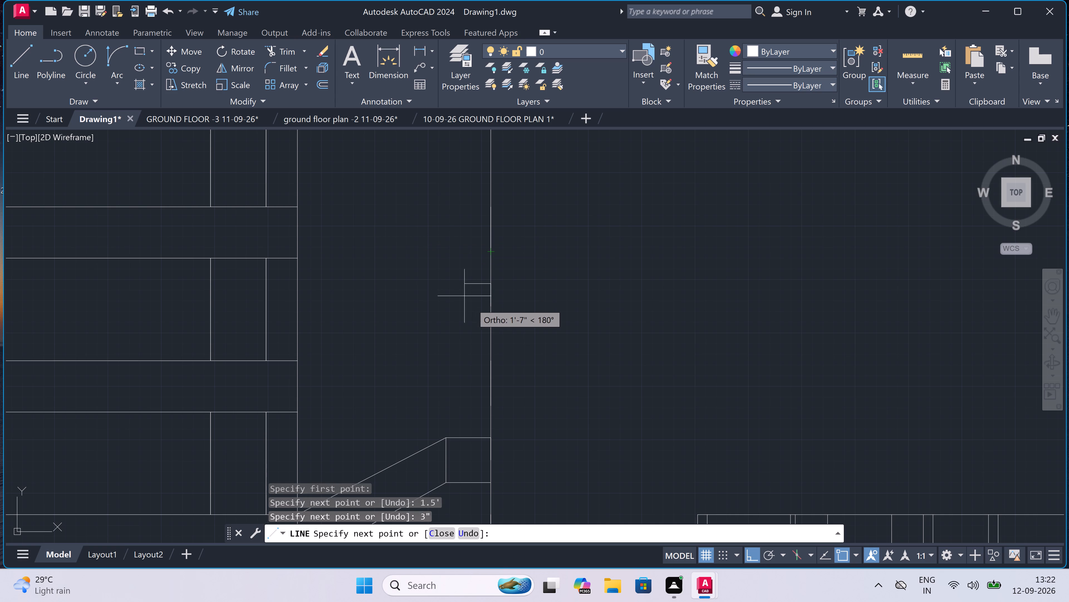
Complete the third square landing outline with segments 3'6" into the staircase bay, 3'6" down, and back to the outer wall.
type("3'6\"")
key("space")
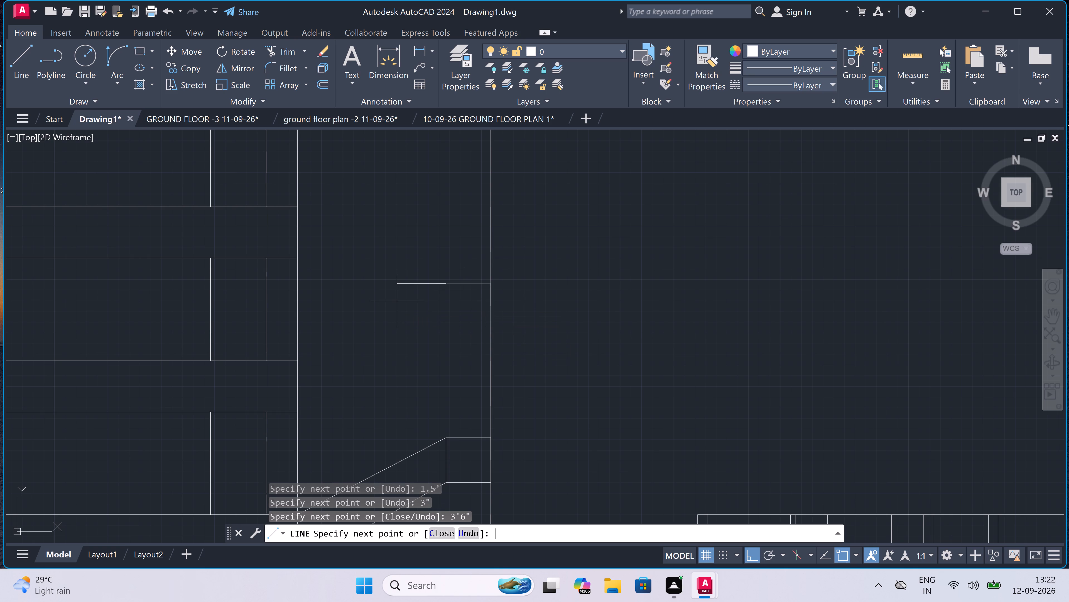
type("3'6\"")
key("space")
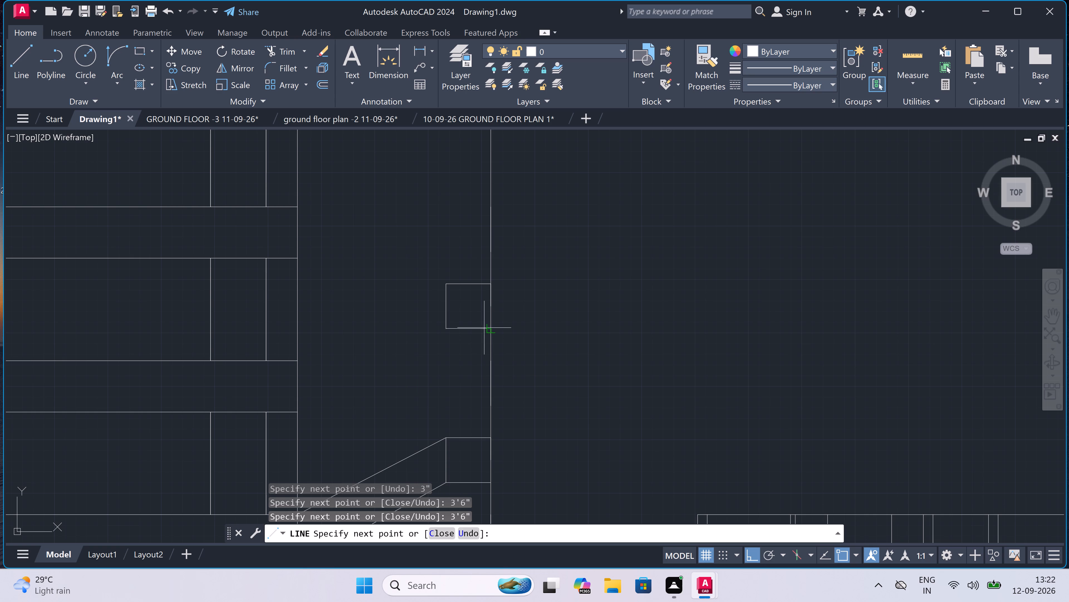
left_click(492, 327)
key("Escape")
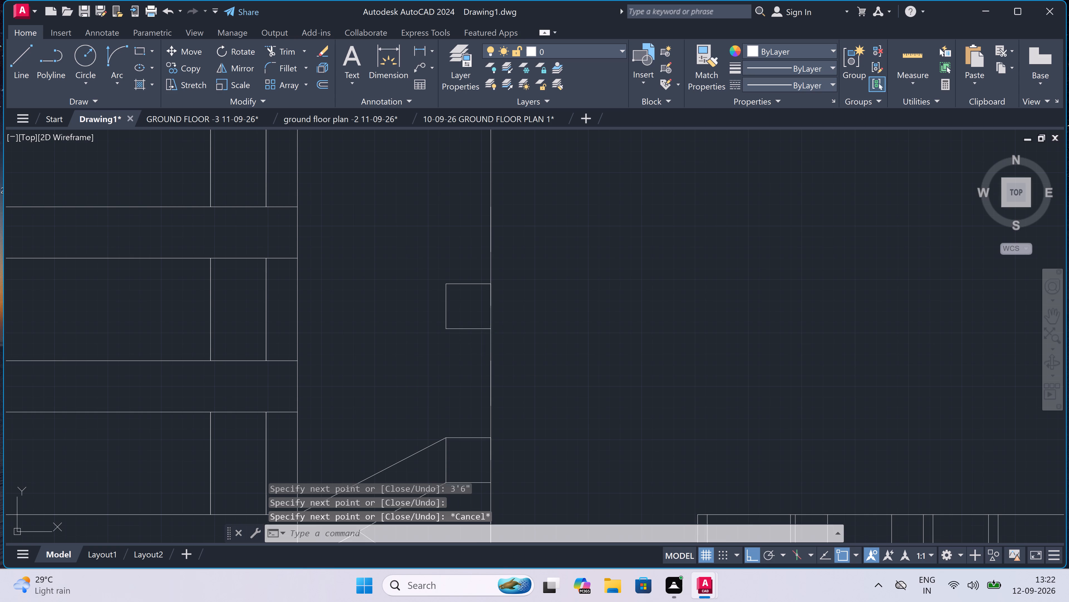
Start a line at the midpoint of the staircase bay's outer wall in the fourth storey, running 1.5' and another 3" upward.
scroll(492, 327, "down", 4)
scroll(484, 238, "up", 3)
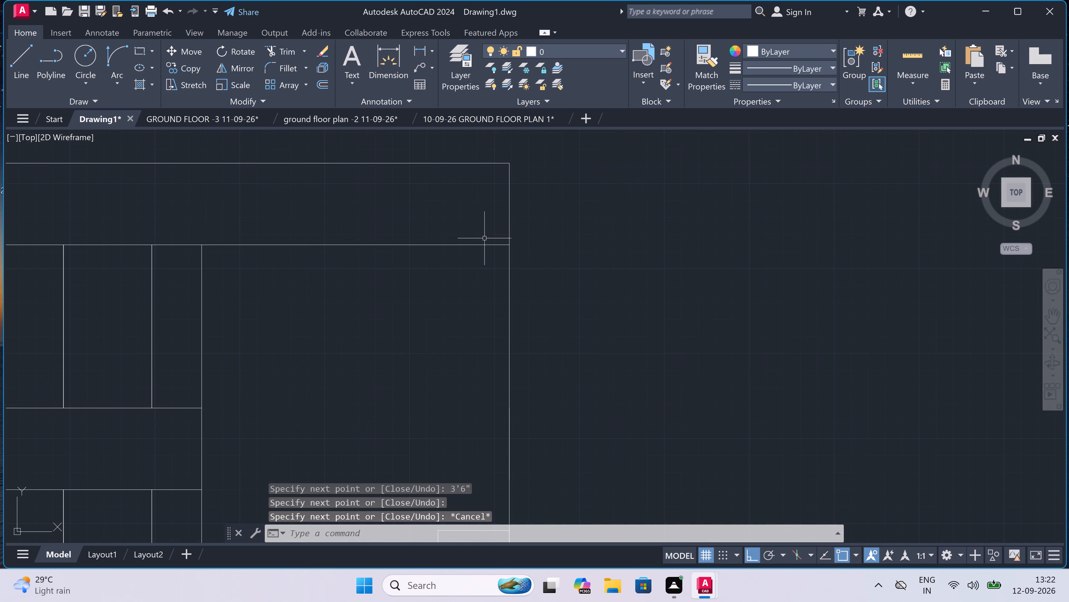
key("l")
key("space")
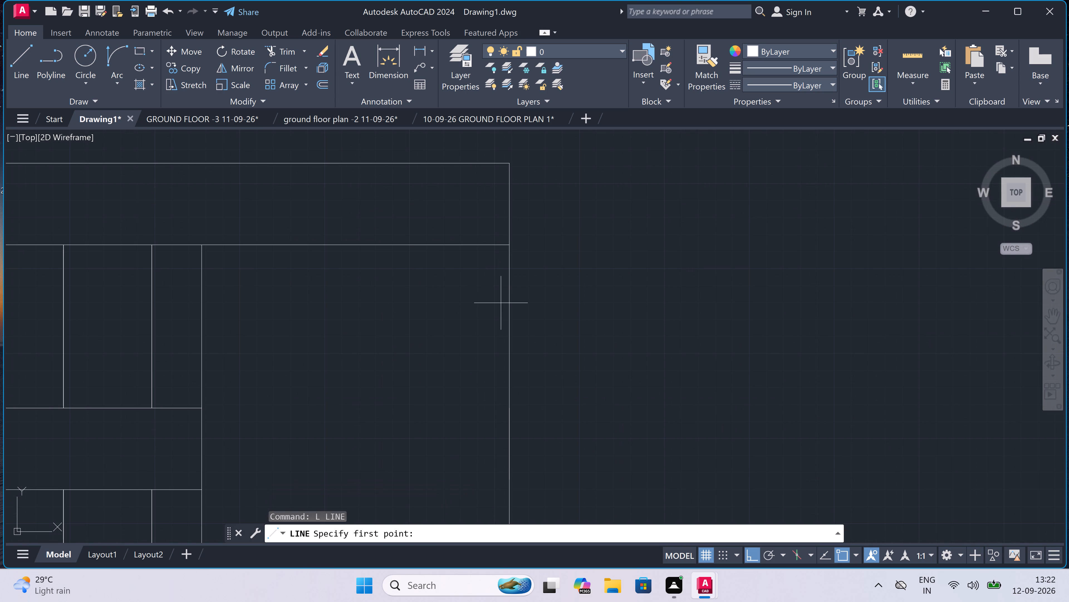
left_click(510, 322)
type("1.5")
type("'")
key("space")
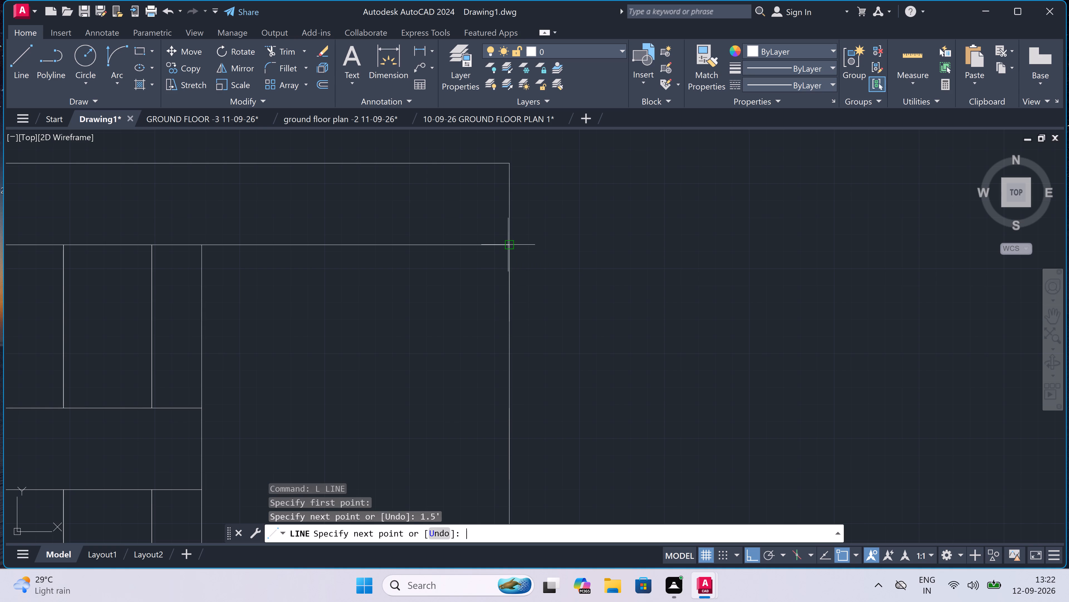
key("2")
key("BackSpace")
type("3\"")
key("space")
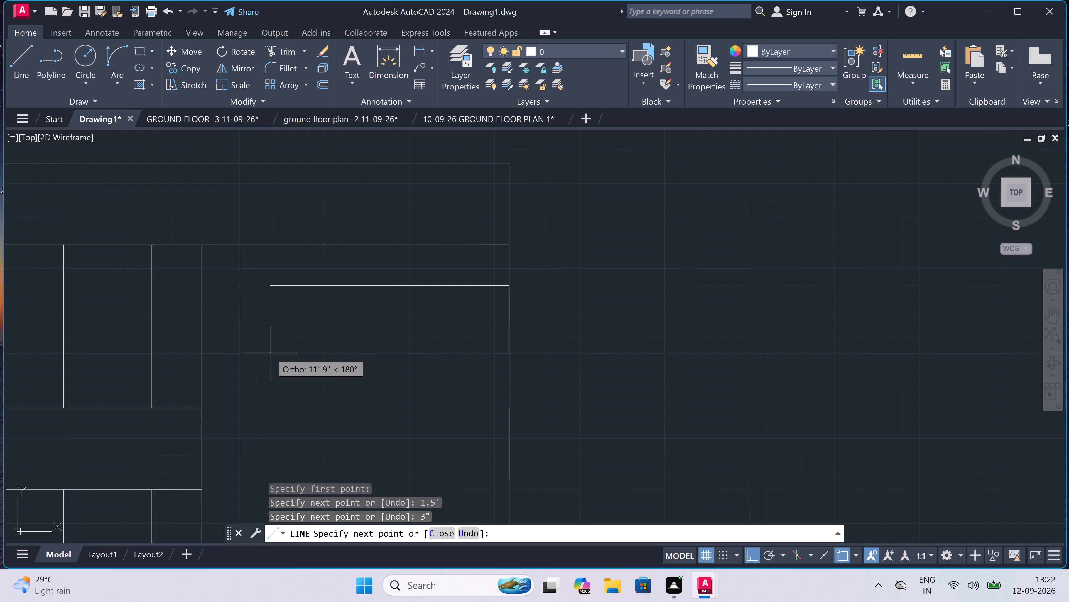
Complete the fourth square landing outline with segments 3'6" into the staircase bay, 3'6" down, and back to the outer wall.
type("3'")
type("6\"")
key("space")
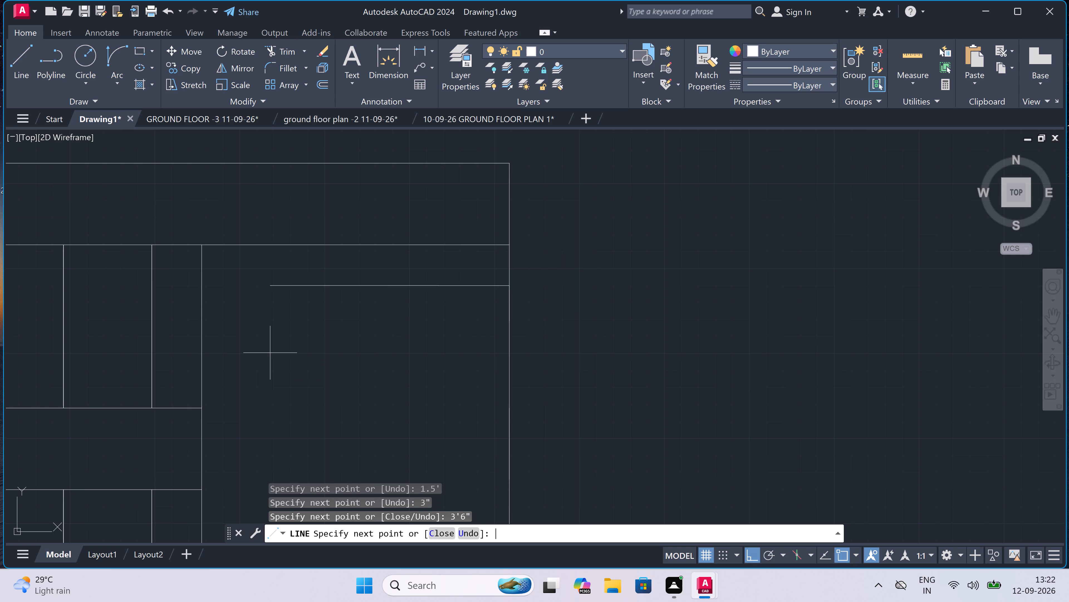
type("3'6")
type("\"")
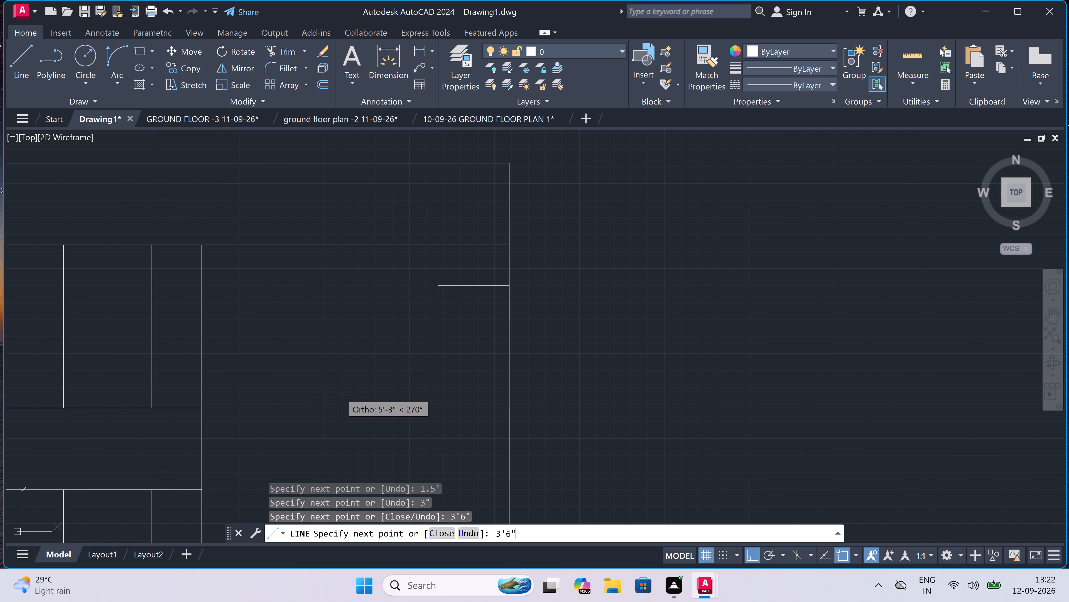
key("space")
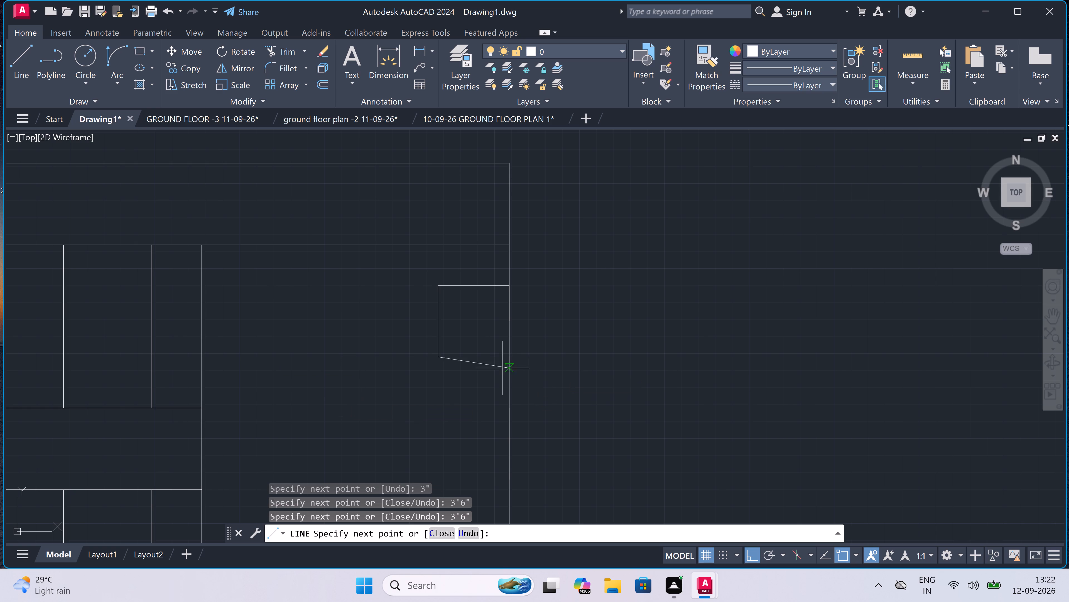
left_click(507, 360)
key("Escape")
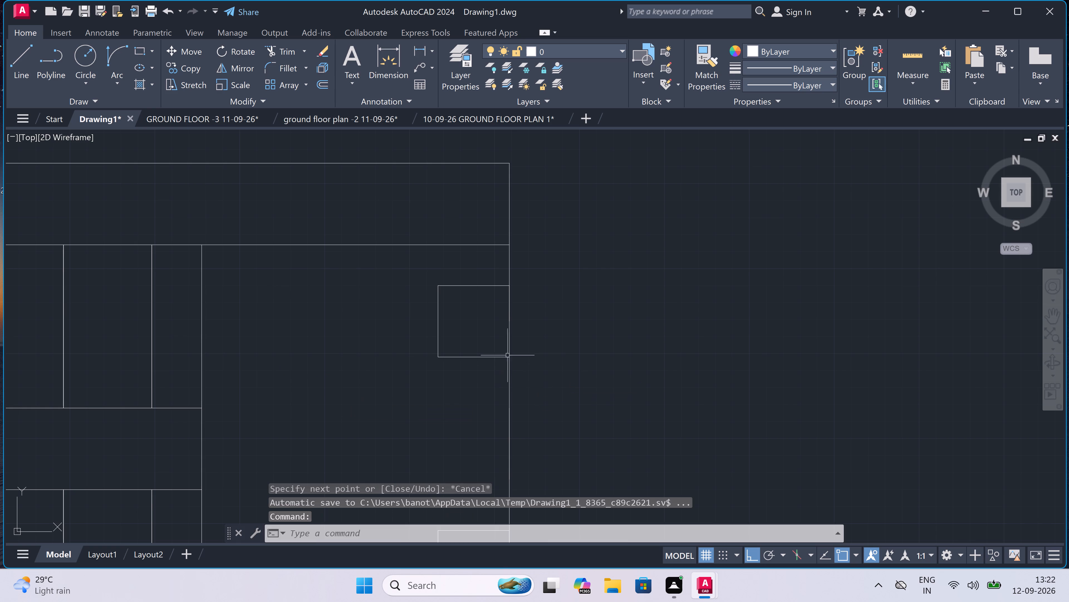
Copy the lower two storeys' flights and landings from the second landing's upper outer corner to the matching corners of the third and fourth landings.
scroll(509, 355, "down", 7)
scroll(514, 359, "up", 3)
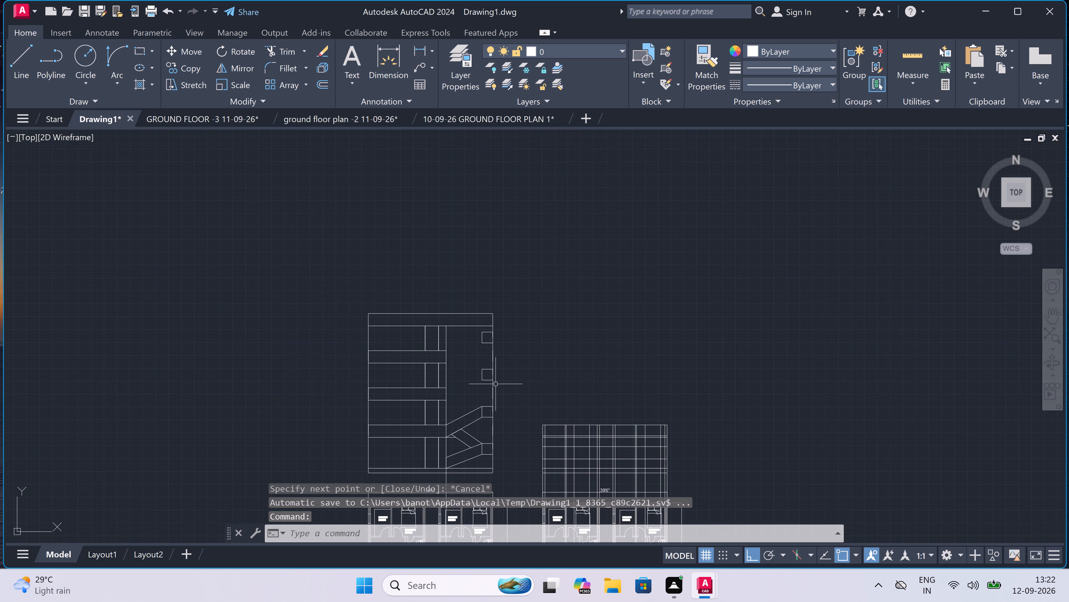
scroll(494, 383, "down", 2)
scroll(490, 420, "up", 4)
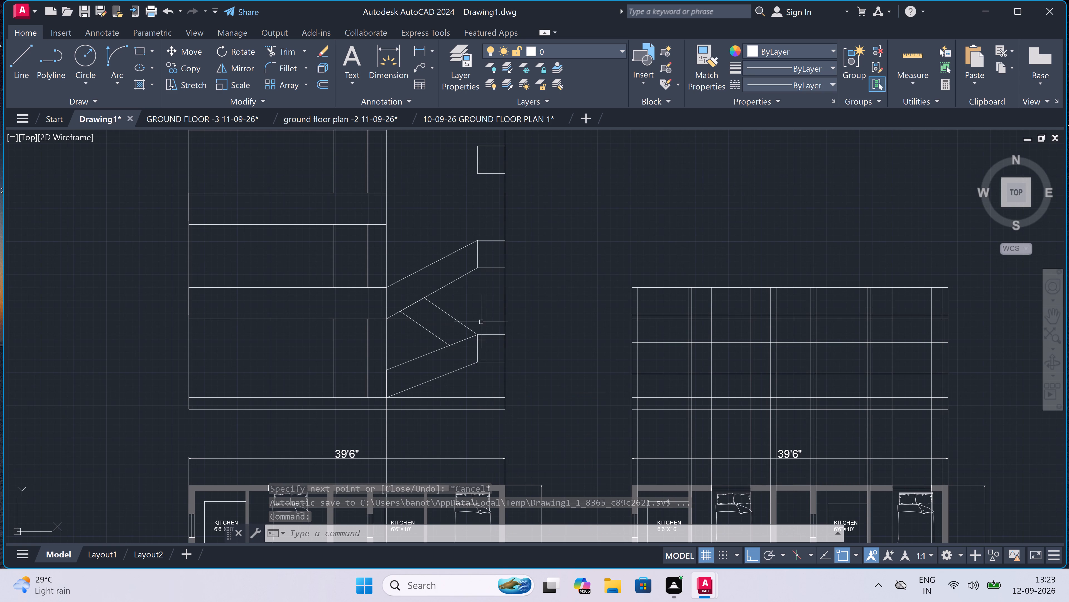
left_click(491, 232)
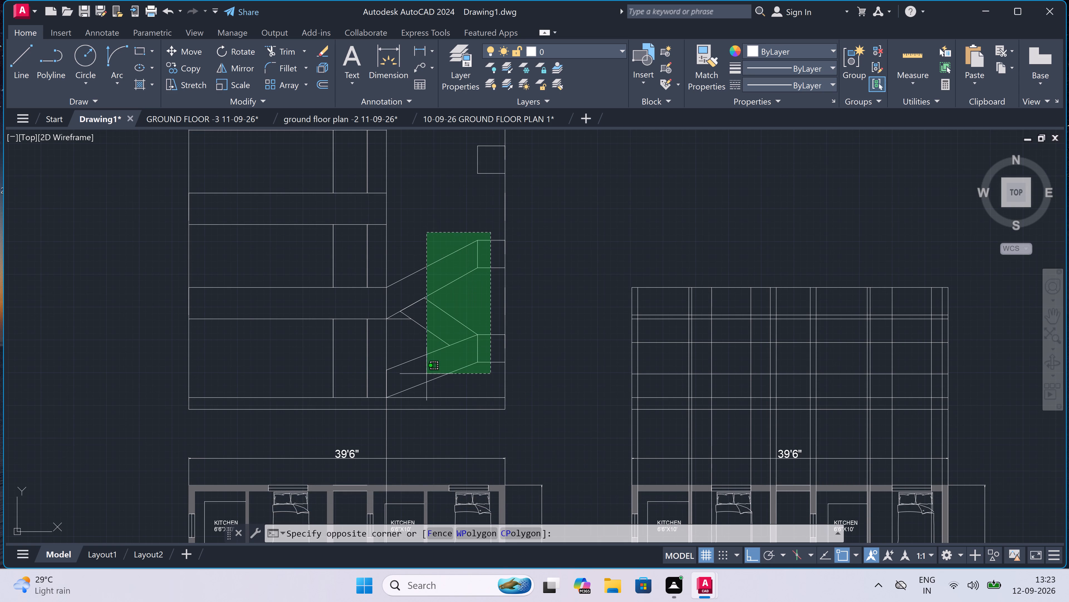
left_click(400, 379)
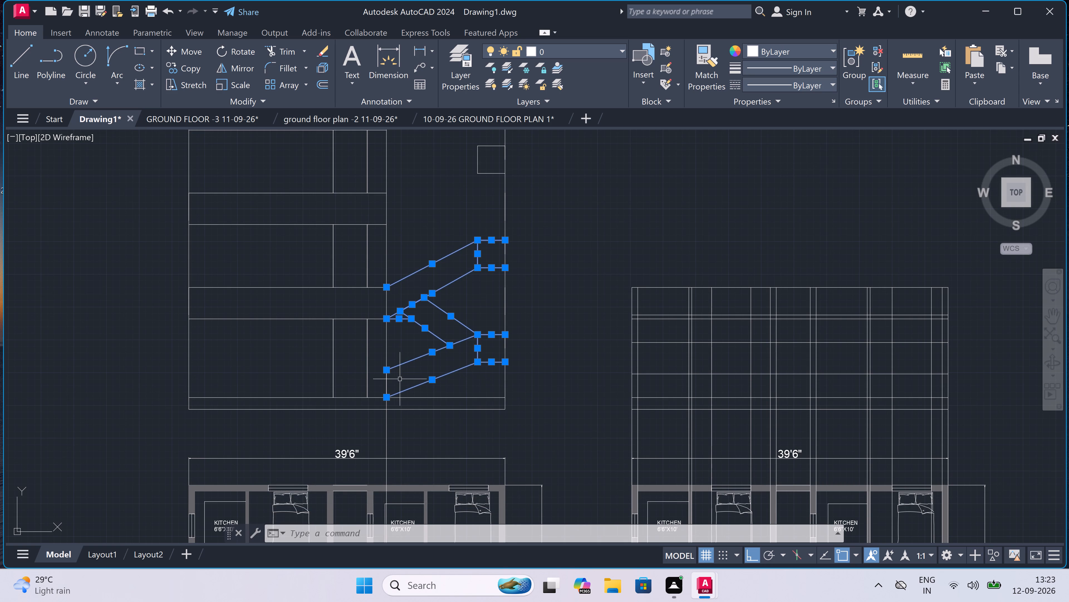
scroll(403, 364, "down", 2)
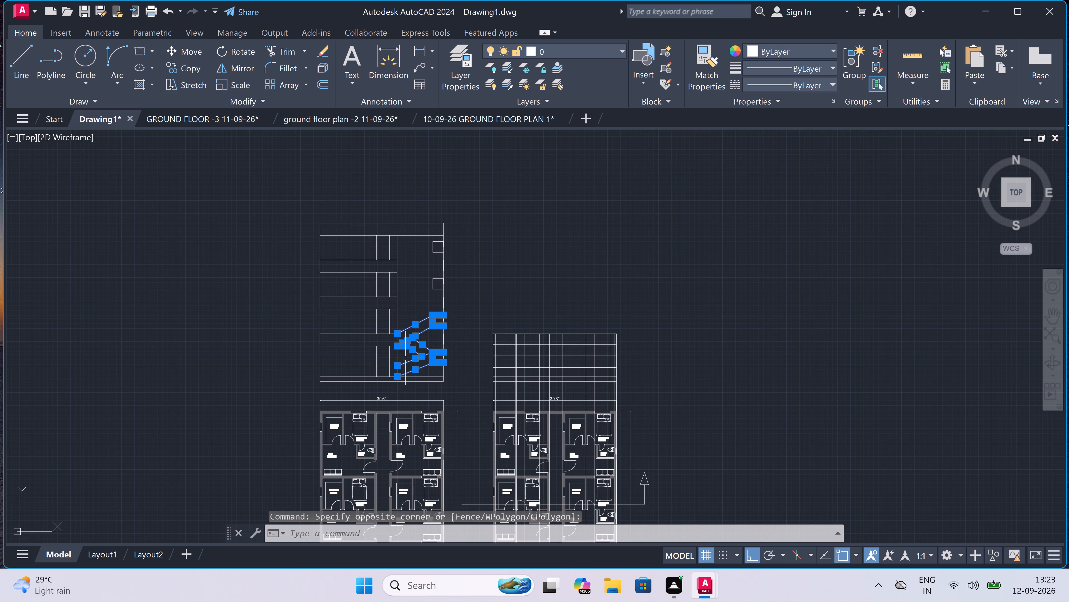
left_click(182, 63)
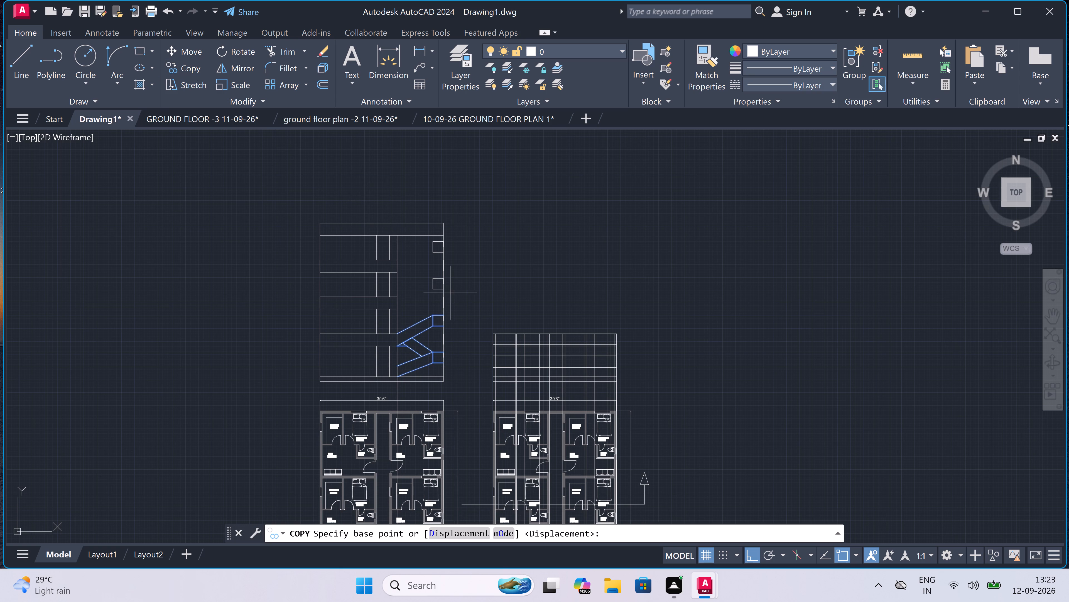
scroll(442, 314, "up", 2)
left_click(441, 314)
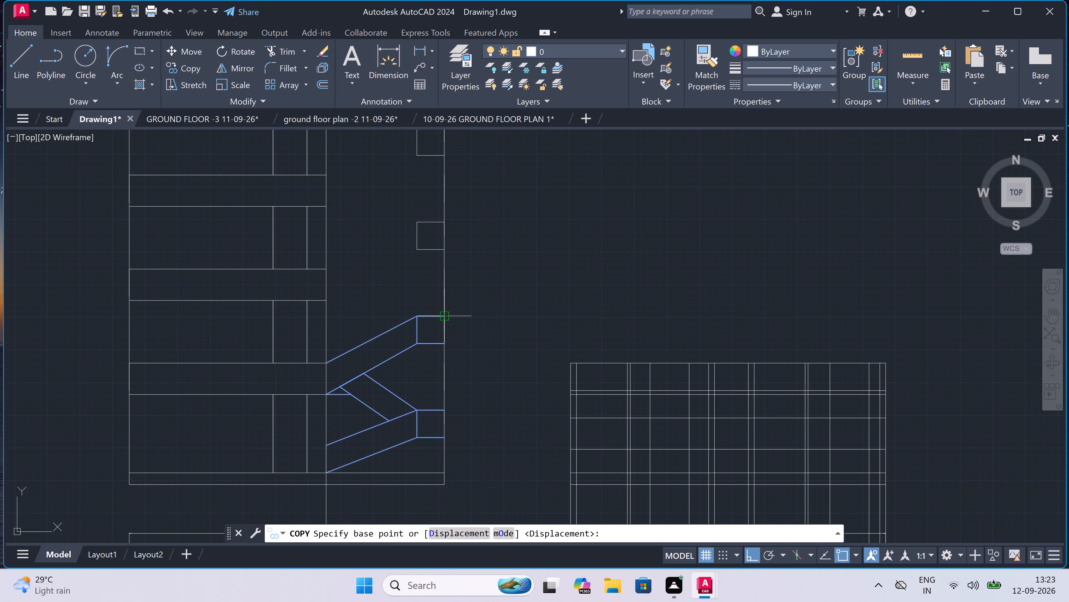
scroll(439, 182, "up", 3)
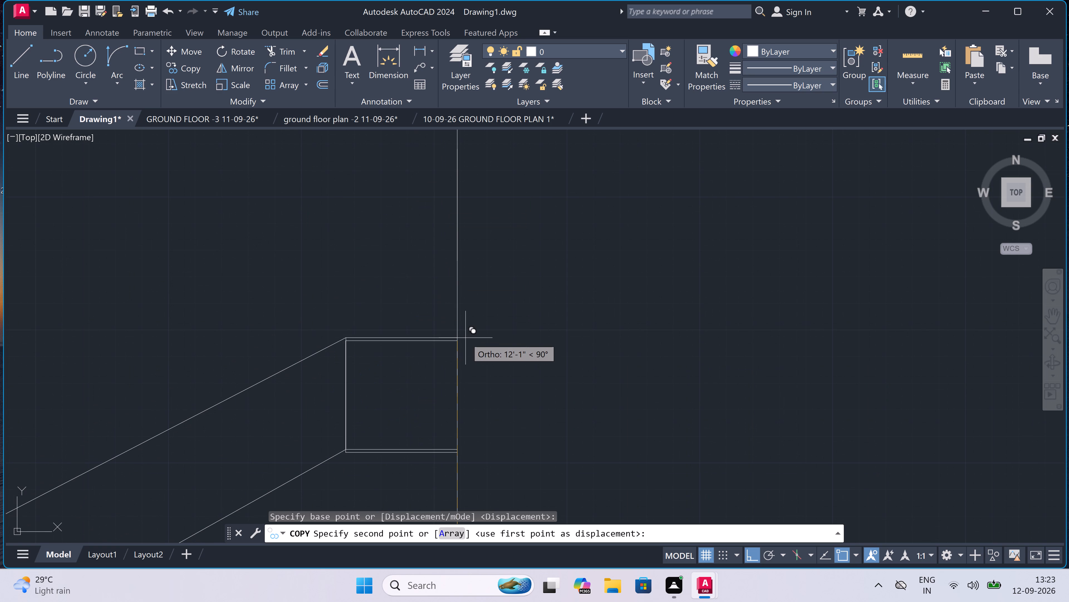
left_click(459, 338)
scroll(459, 338, "down", 5)
scroll(450, 294, "up", 4)
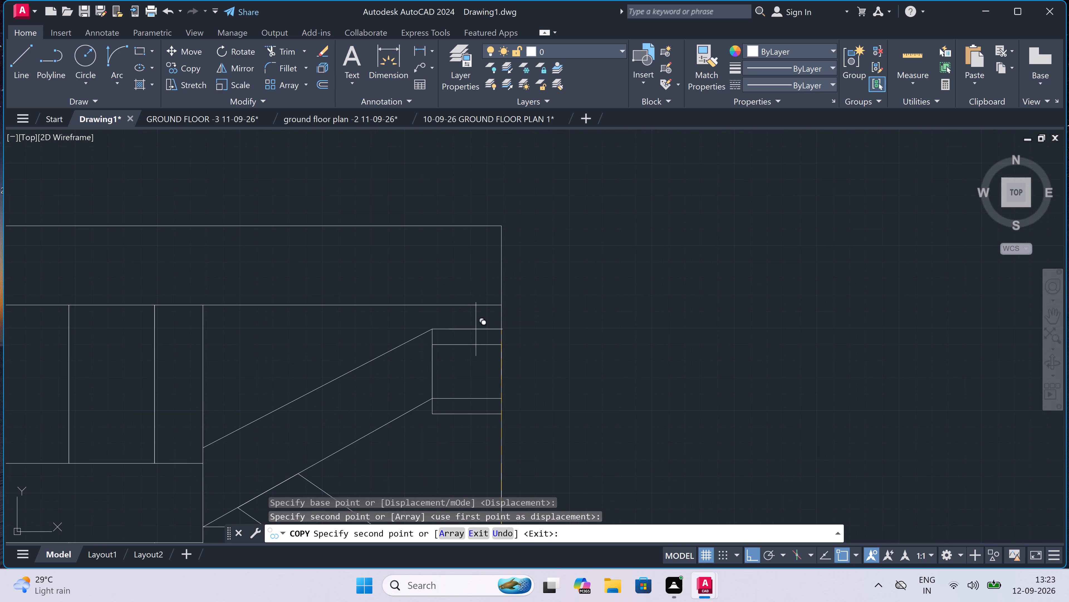
scroll(498, 349, "up", 3)
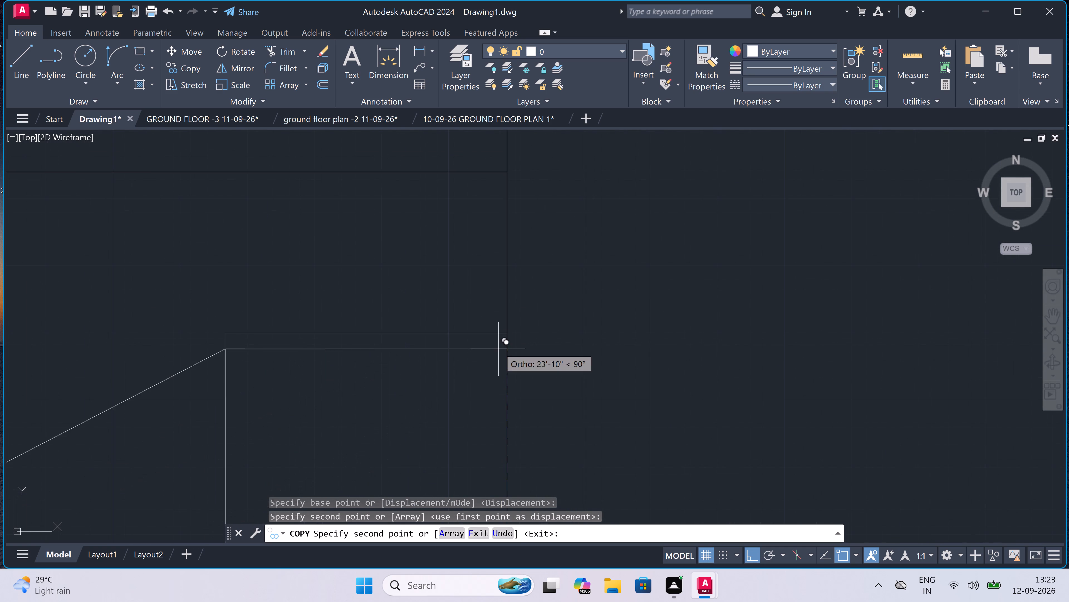
left_click(509, 329)
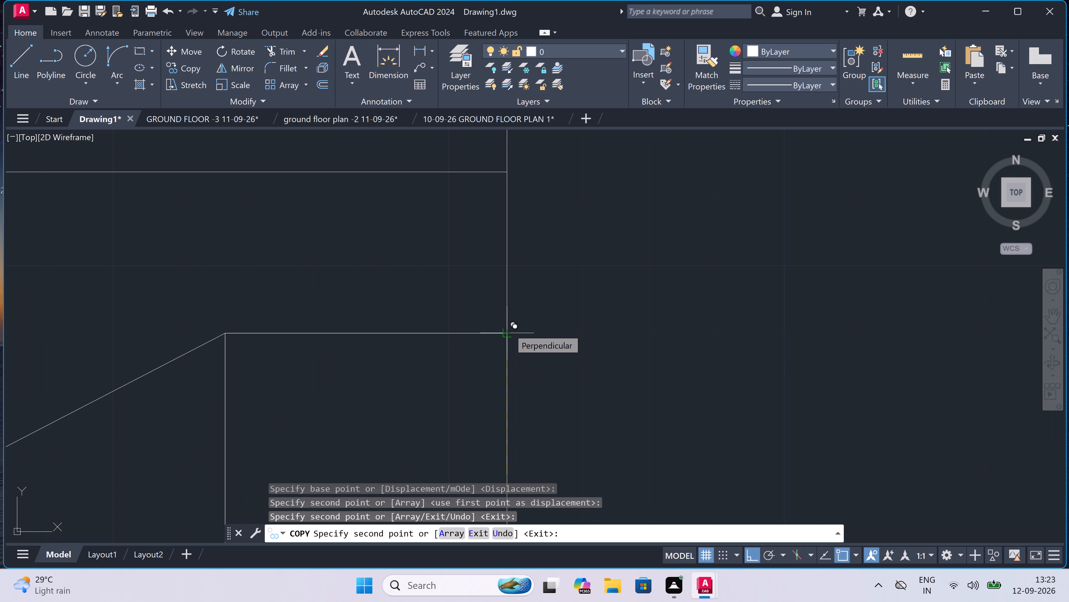
key("Escape")
Erase the two shallower duplicate flight lines running from the inner wall to the third landing.
scroll(509, 327, "down", 8)
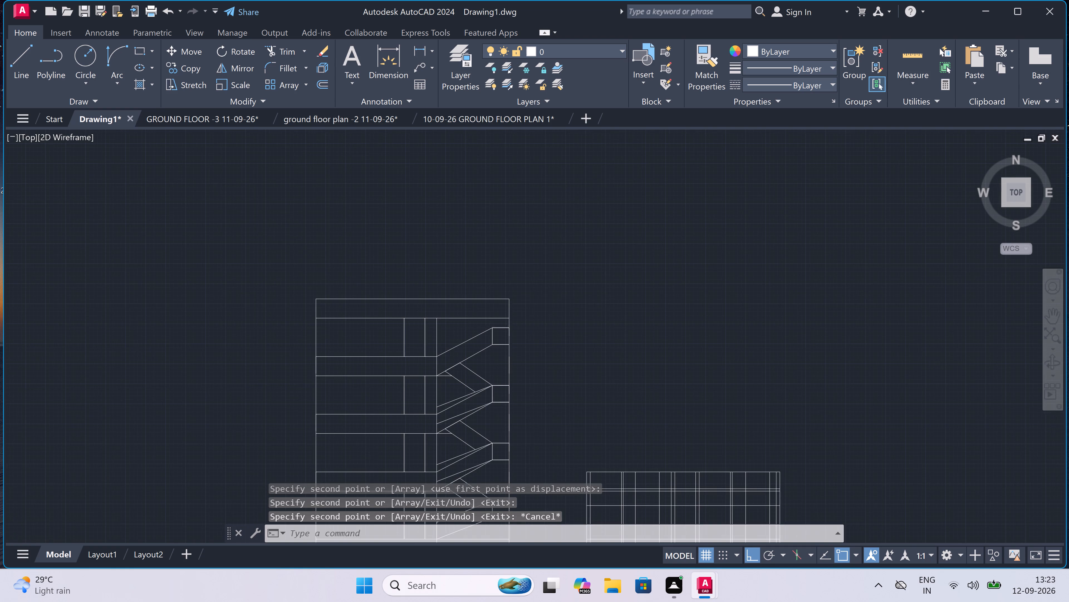
scroll(499, 436, "up", 4)
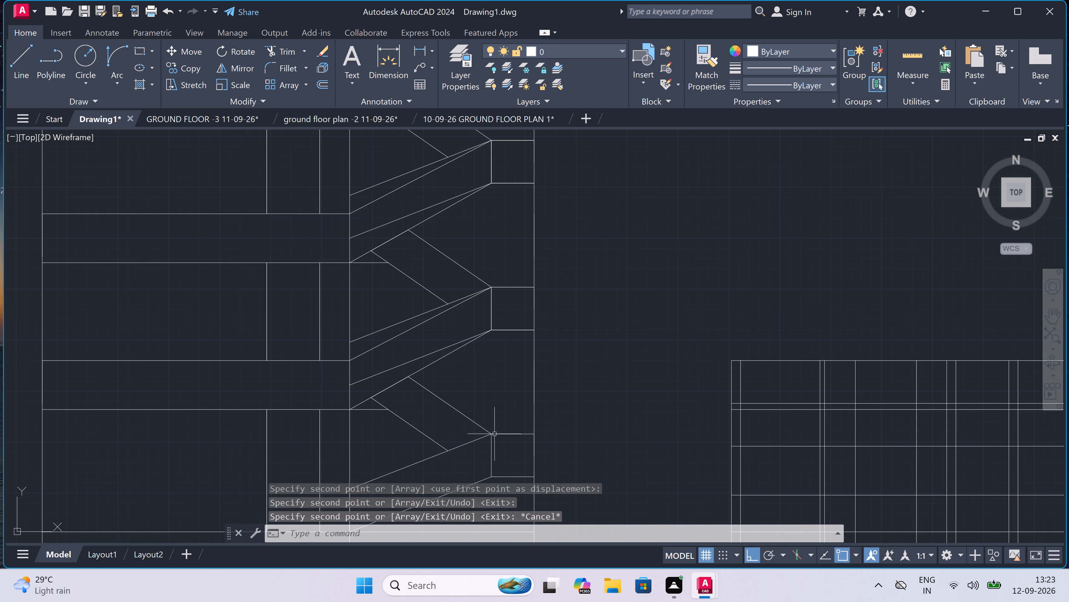
scroll(413, 351, "up", 2)
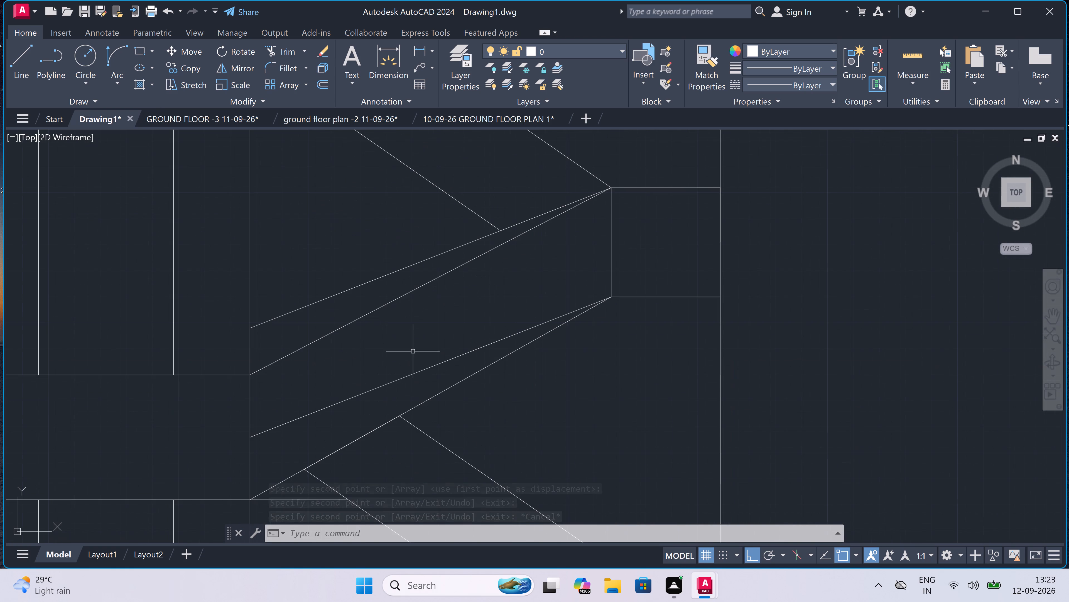
scroll(413, 350, "down", 2)
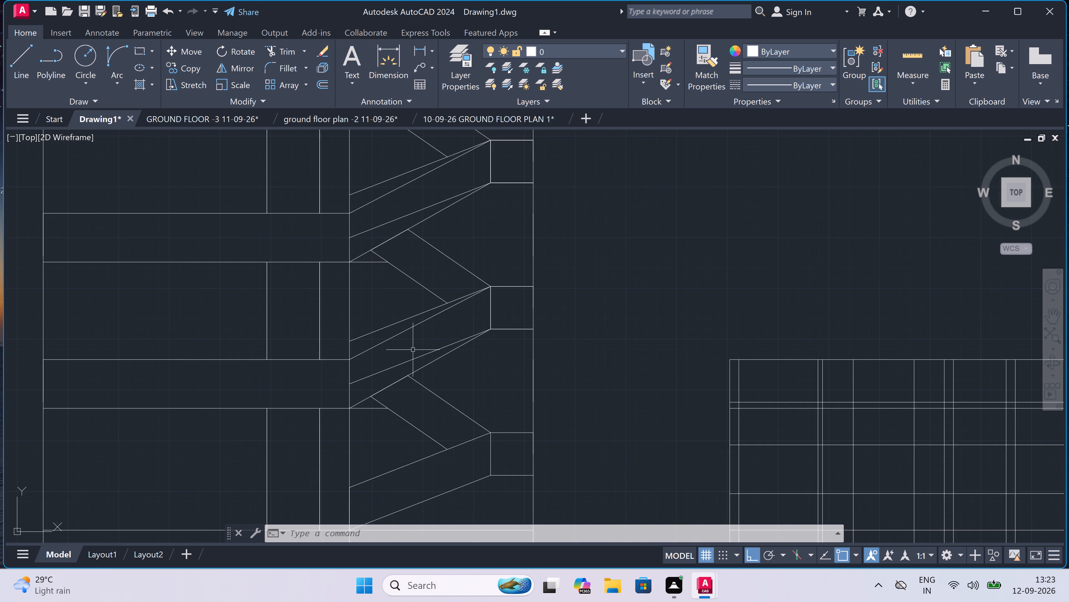
scroll(413, 350, "down", 1)
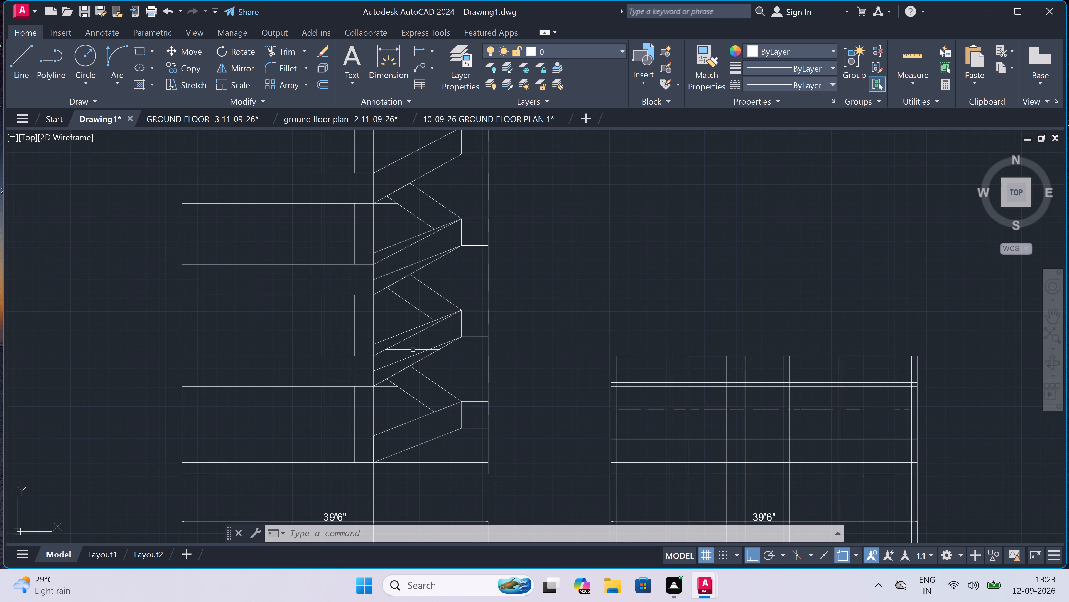
scroll(413, 350, "down", 1)
scroll(401, 260, "up", 2)
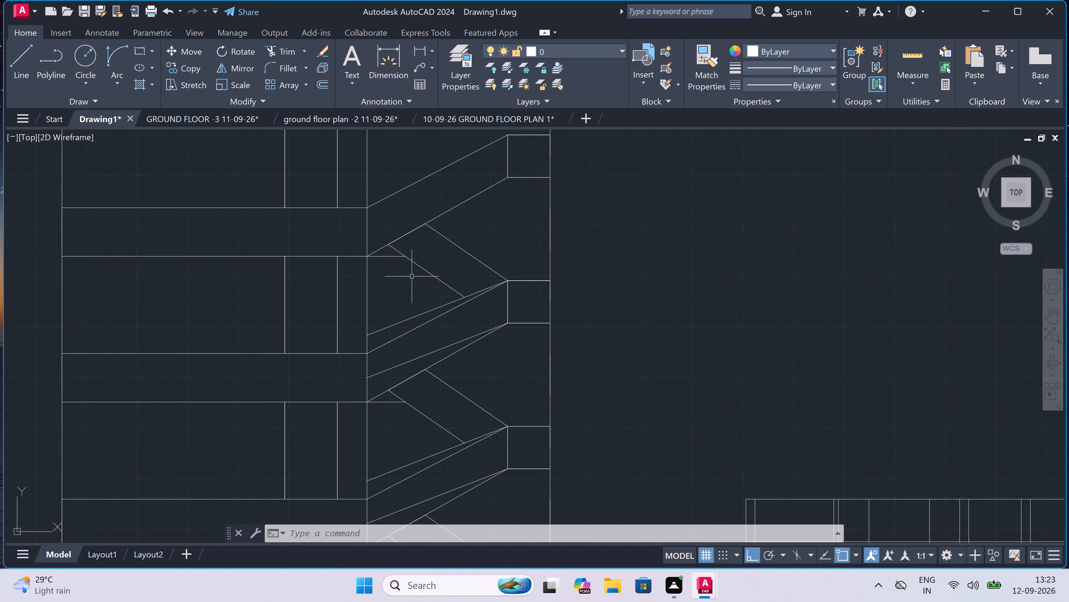
left_click(412, 319)
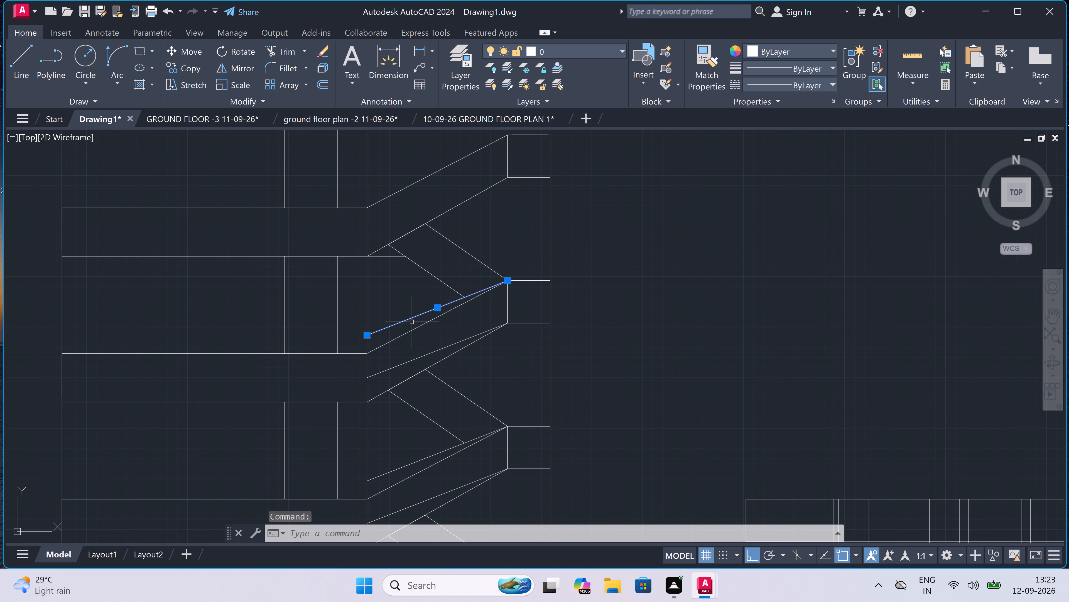
scroll(430, 360, "up", 3)
left_click(412, 334)
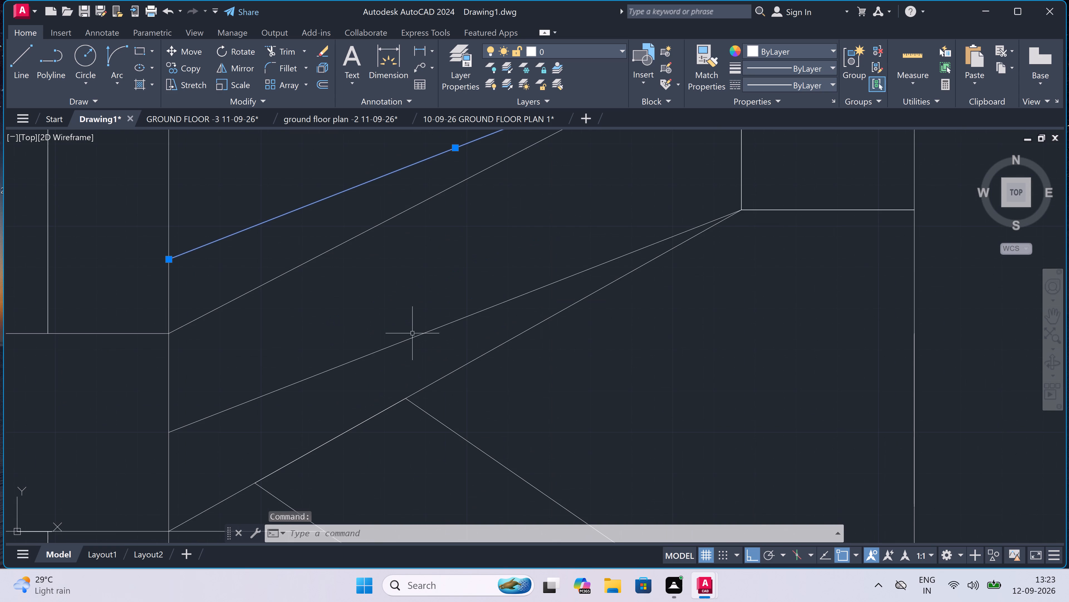
left_click(393, 352)
key("Delete")
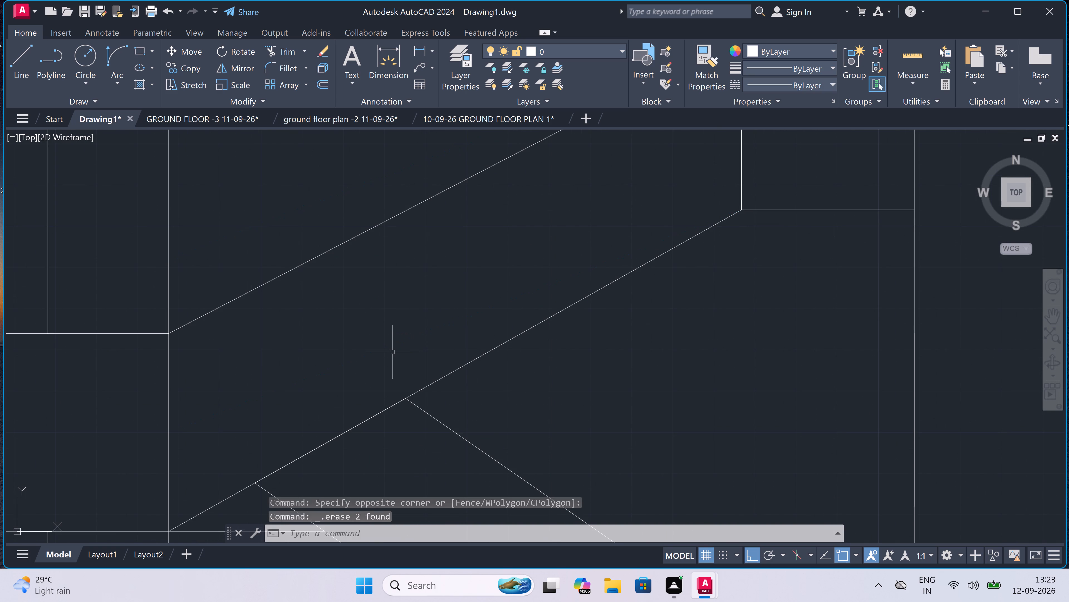
Erase the two shallower duplicate flight lines running from the inner wall to the second landing.
scroll(395, 332, "down", 3)
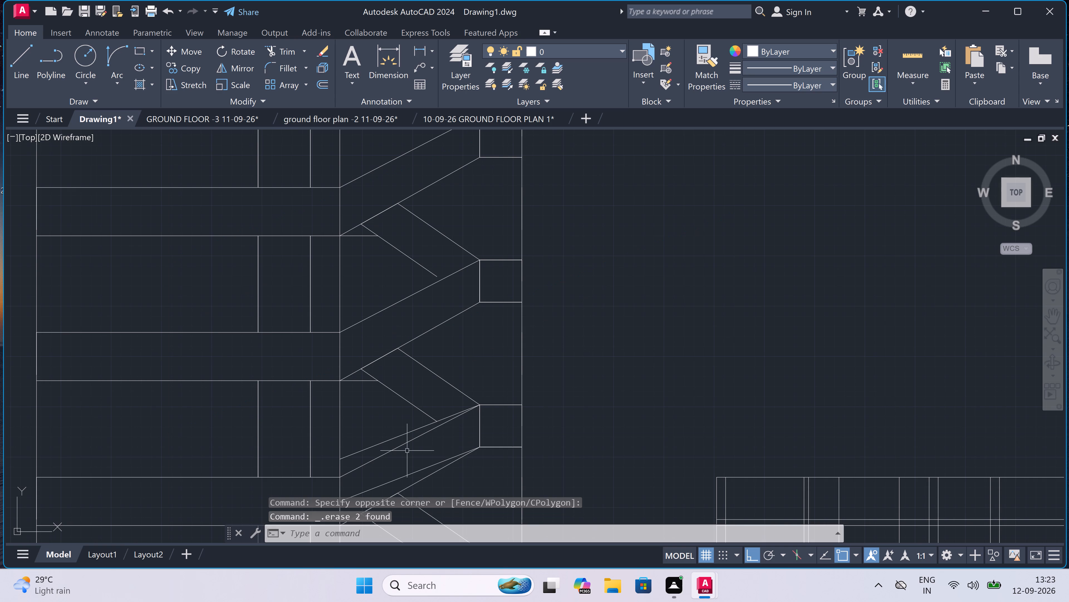
scroll(386, 440, "down", 3)
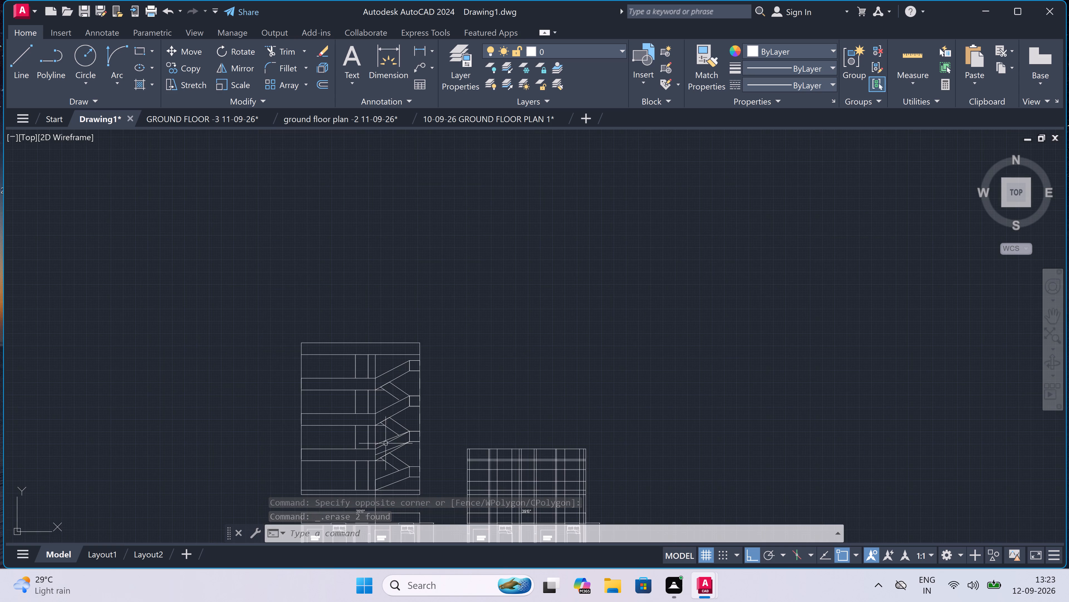
scroll(383, 462, "up", 3)
left_click(374, 439)
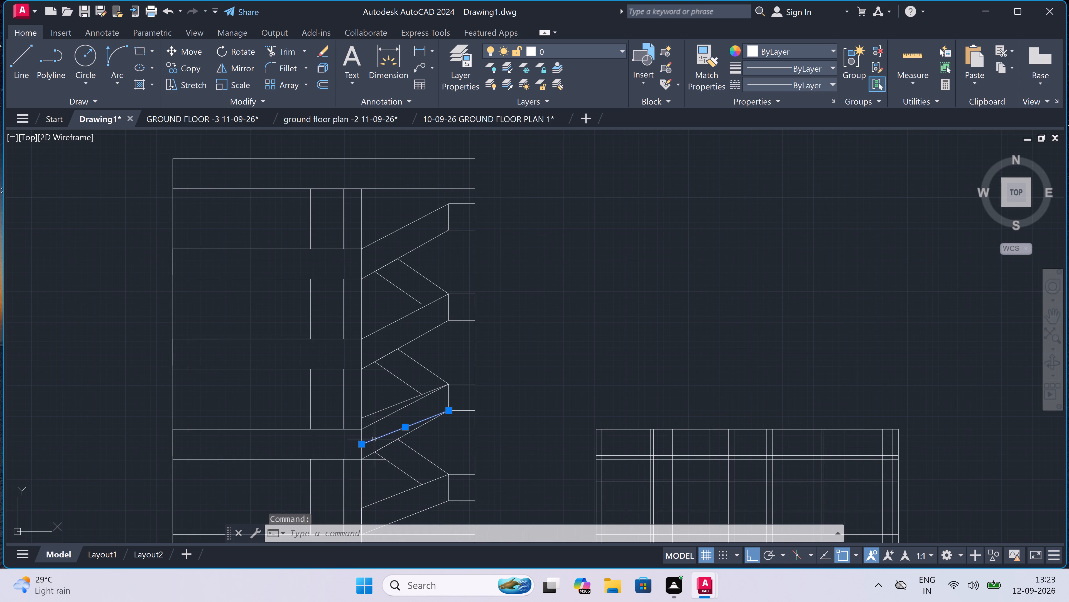
left_click(373, 411)
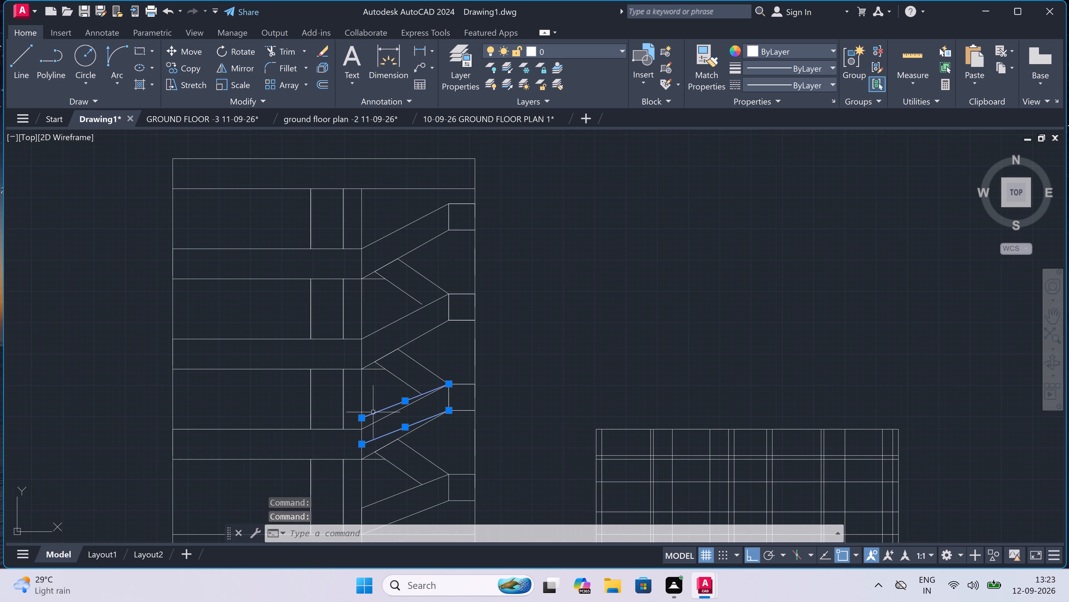
key("Delete")
Draw a sloped flight line, with ortho off, from the topmost landing's upper inner corner back up to the section's top outline.
scroll(375, 343, "down", 3)
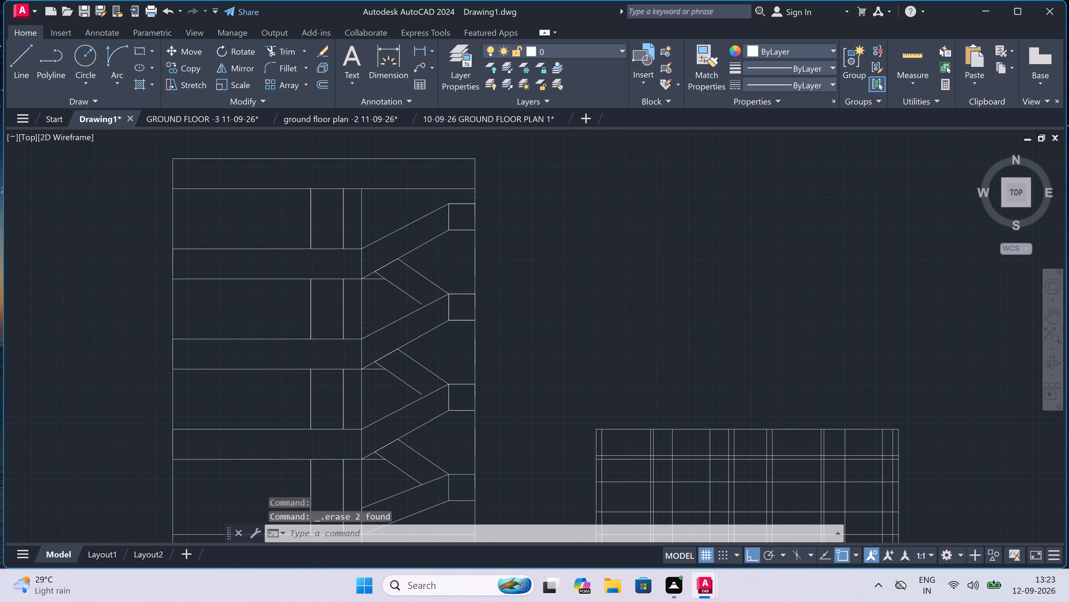
scroll(373, 401, "up", 2)
scroll(369, 365, "down", 1)
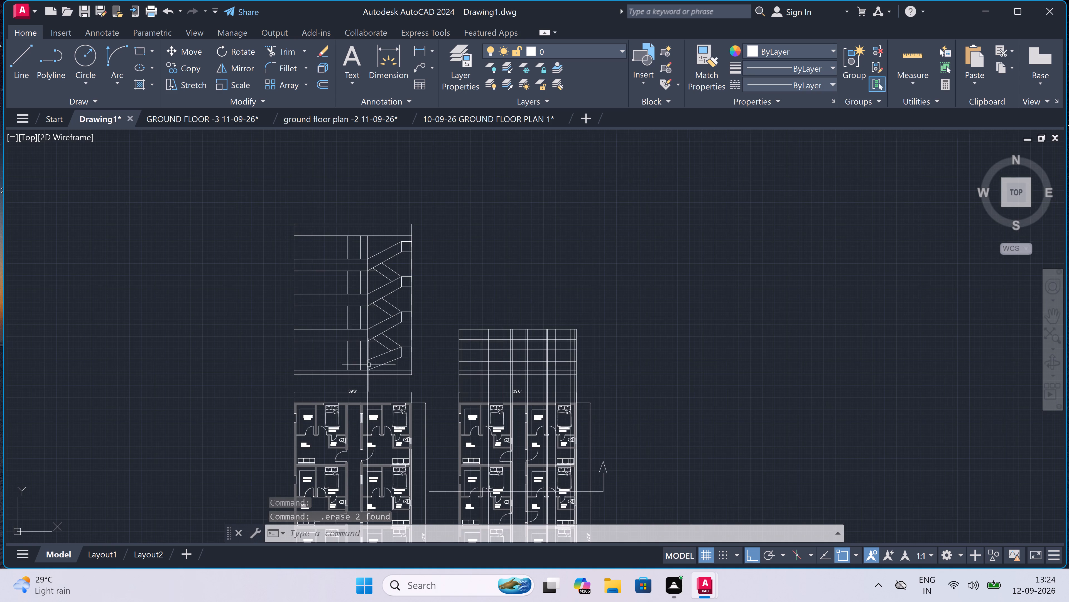
scroll(363, 230, "up", 2)
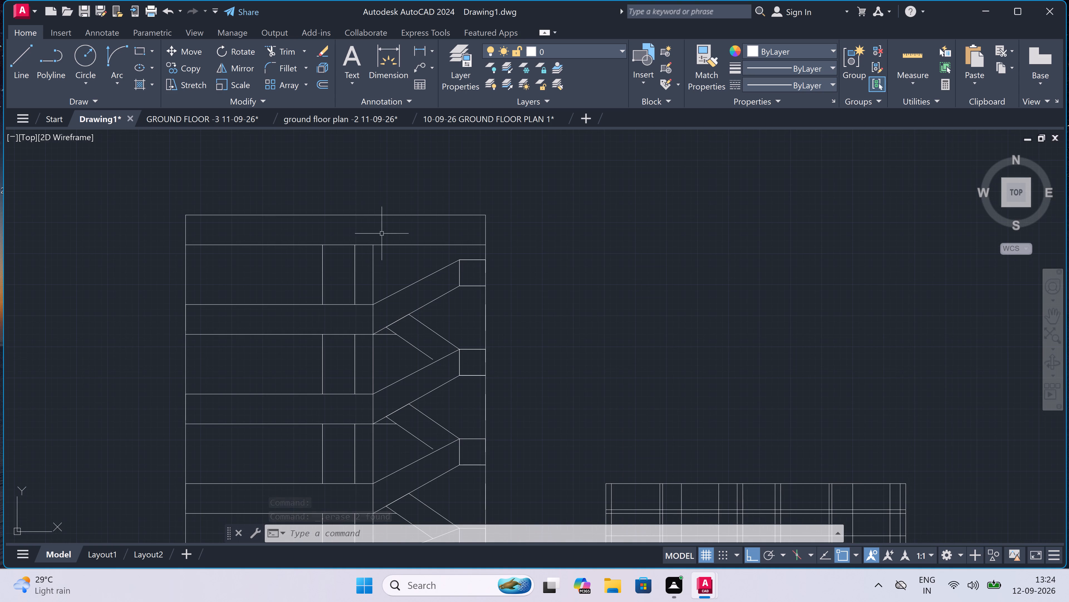
scroll(408, 200, "up", 2)
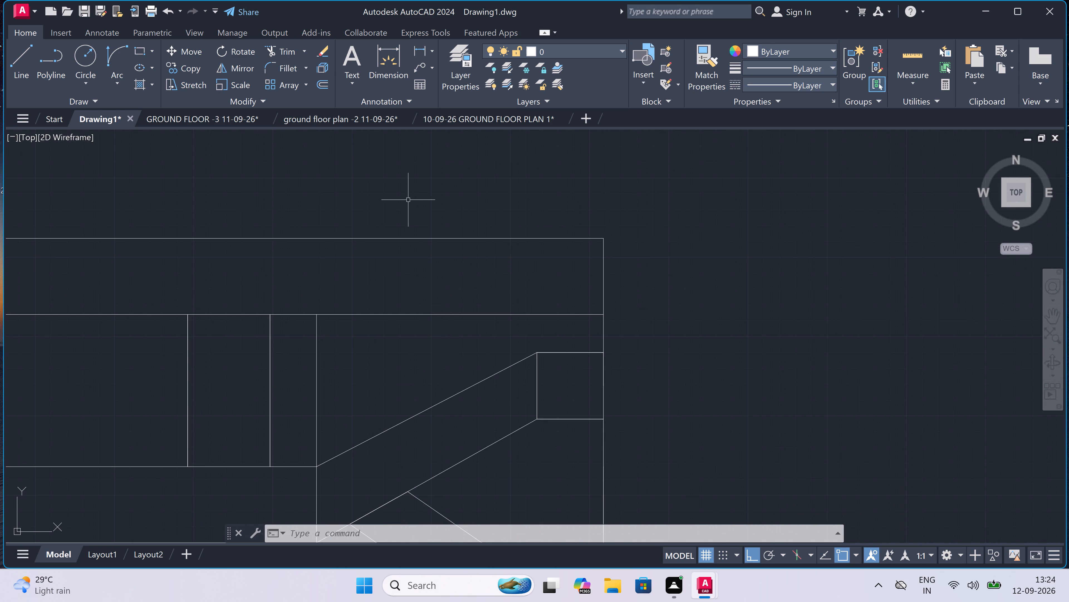
type("L")
key("space")
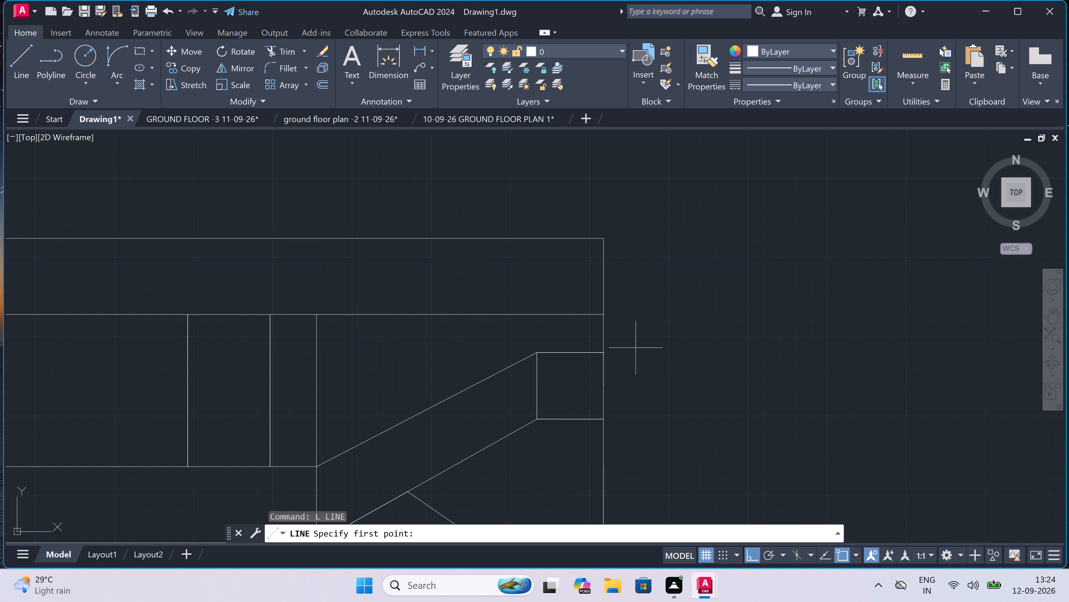
scroll(634, 336, "down", 1)
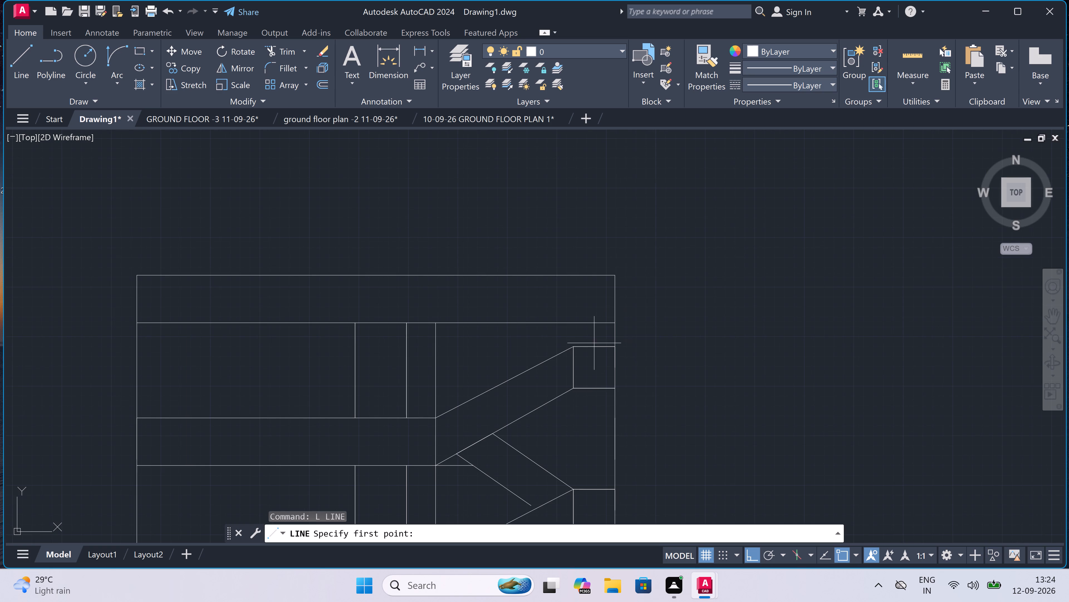
left_click(574, 343)
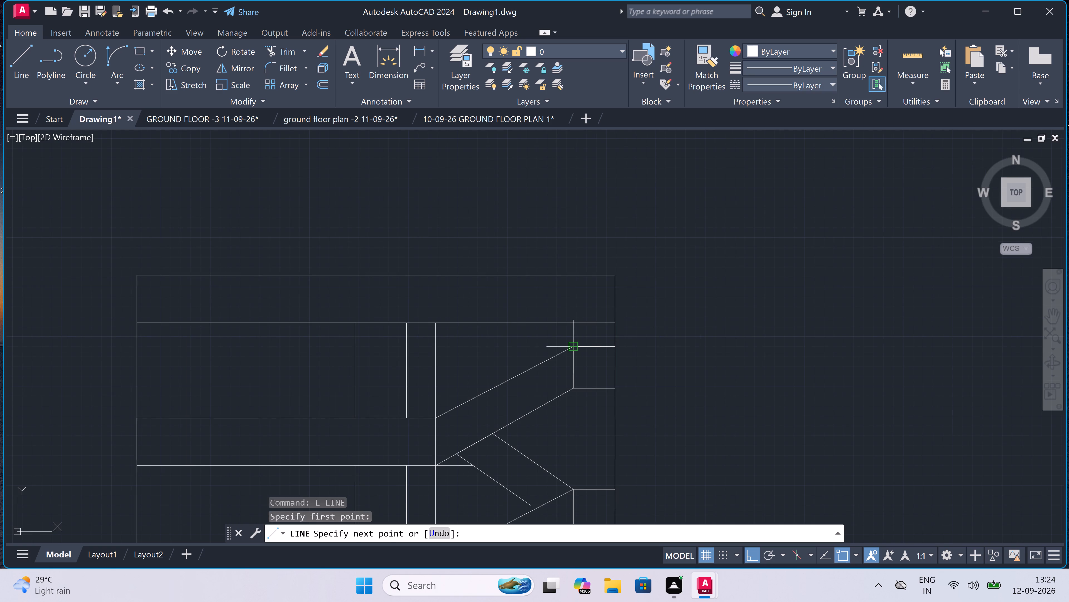
key("F8")
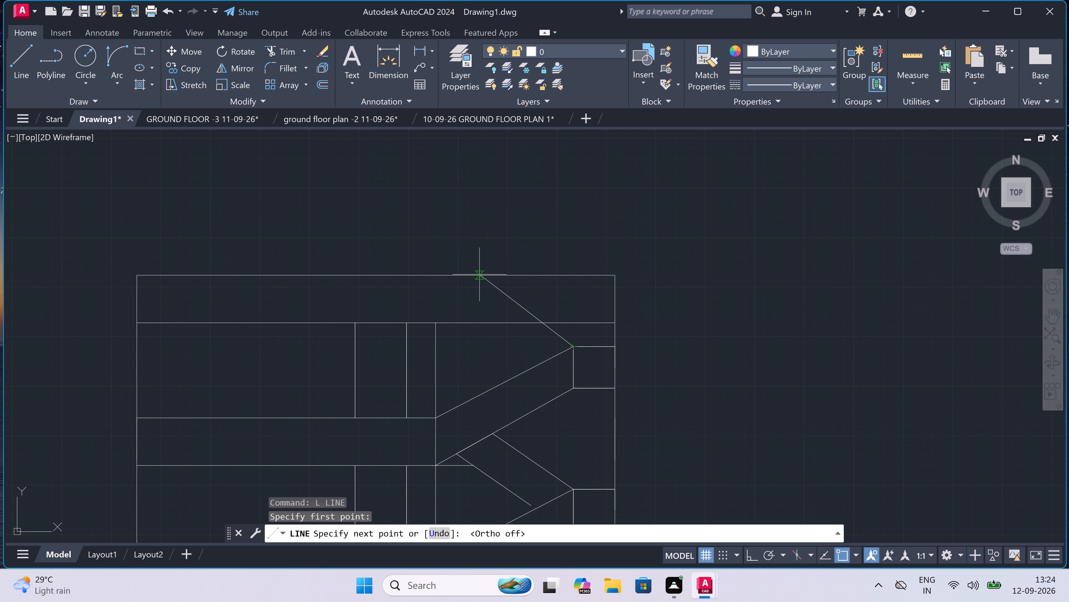
double_click(480, 273)
key("Escape")
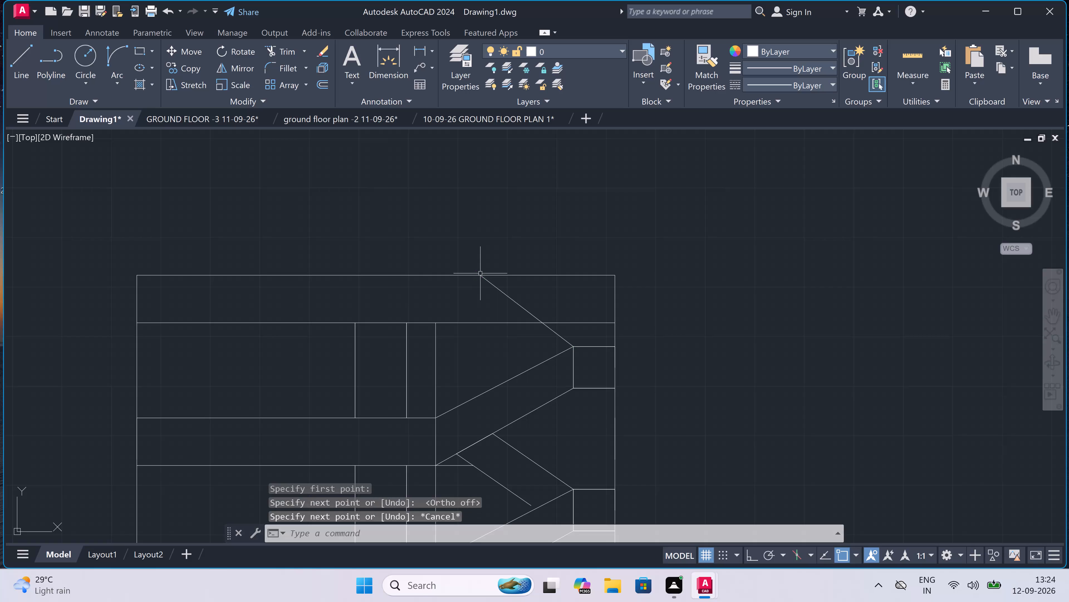
Draw a line from the topmost landing's upper inner corner 3'6" down along the flight, continuing up to the top outline beside the first sloped line.
key("l")
key("space")
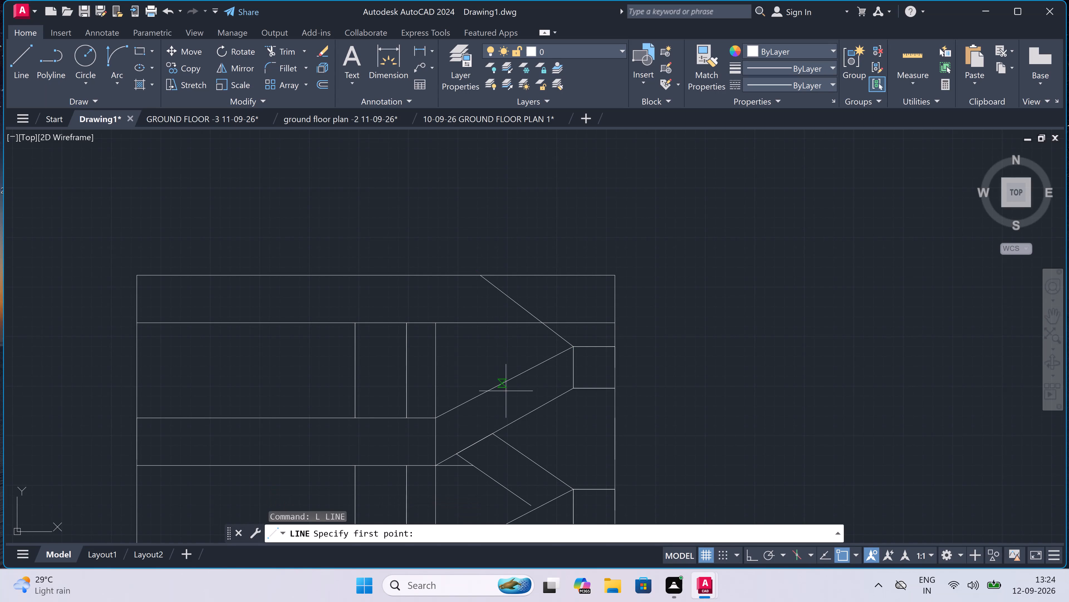
left_click(573, 348)
scroll(536, 367, "up", 1)
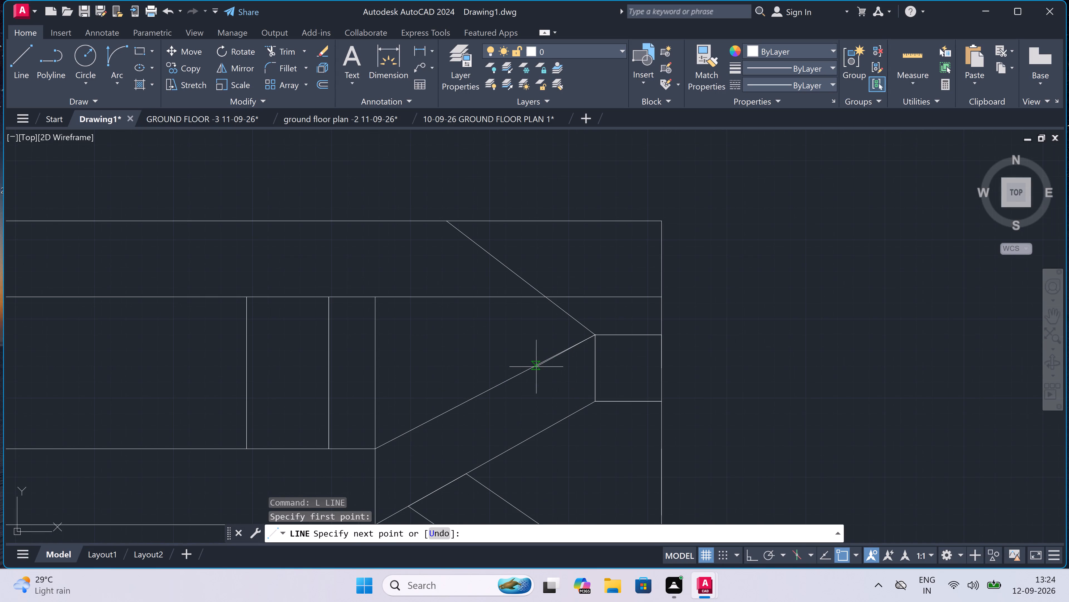
scroll(518, 378, "up", 3)
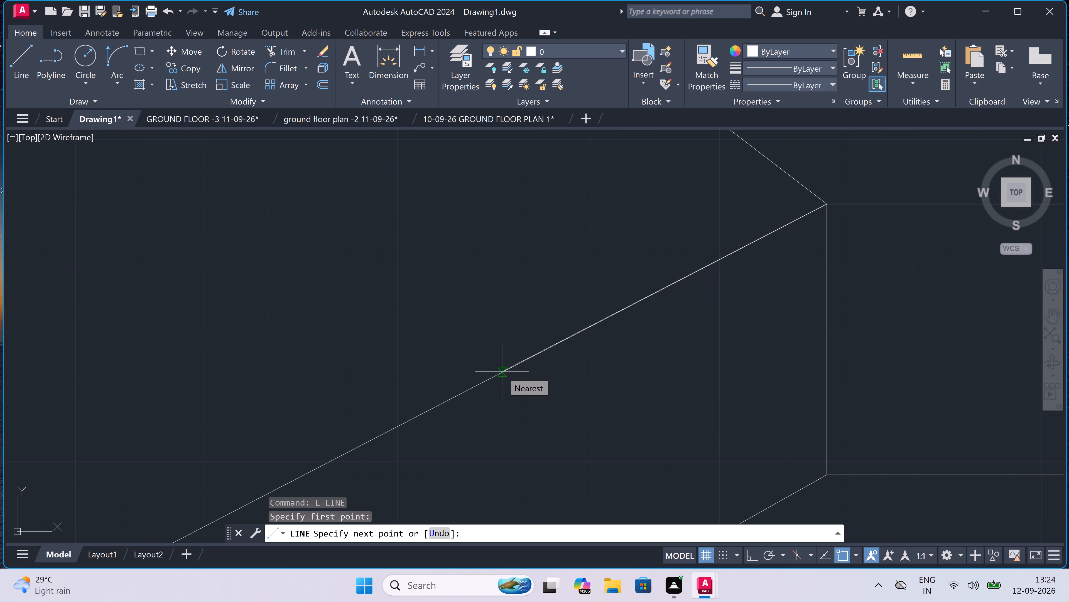
type("3'6\"")
key("space")
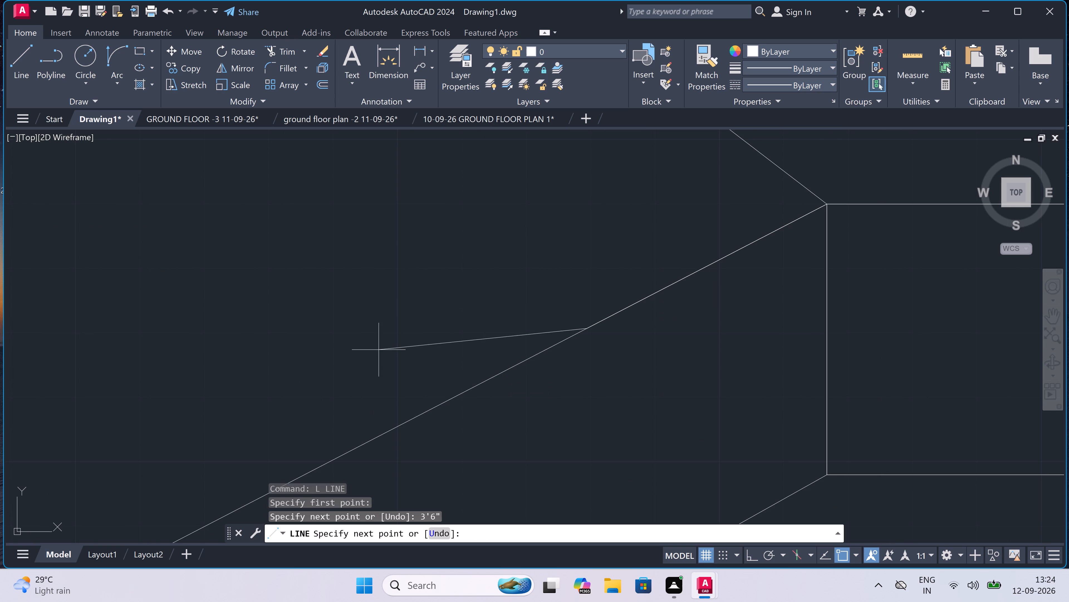
scroll(379, 347, "down", 3)
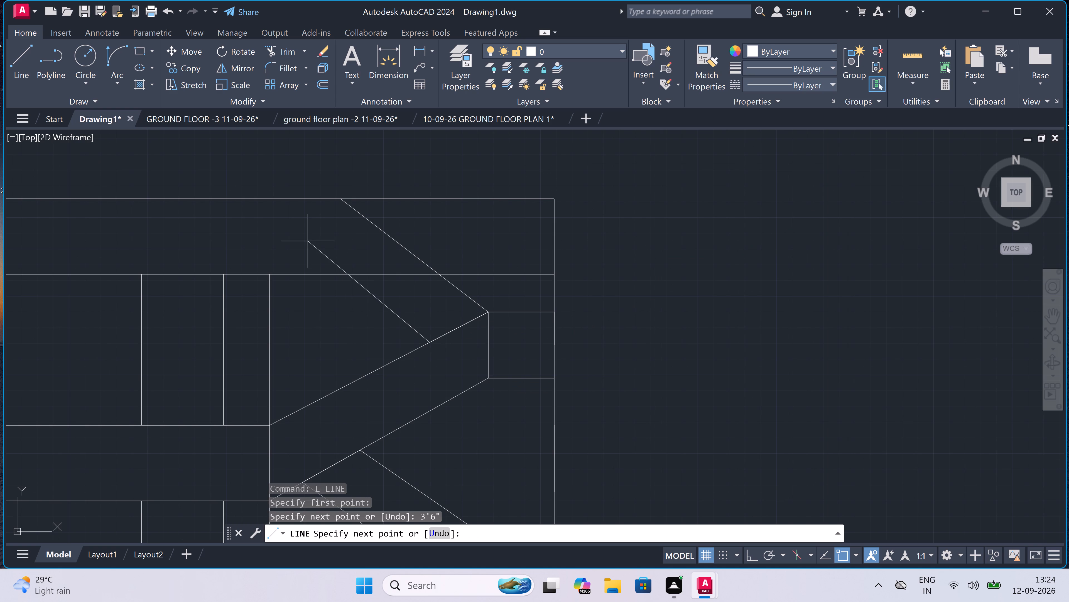
scroll(287, 207, "up", 2)
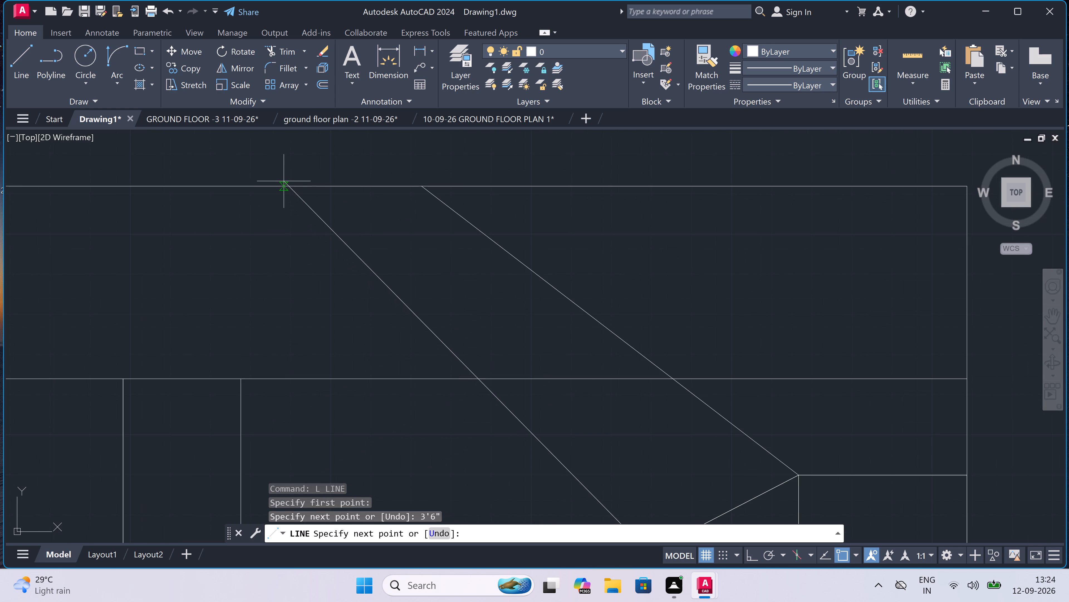
left_click(215, 186)
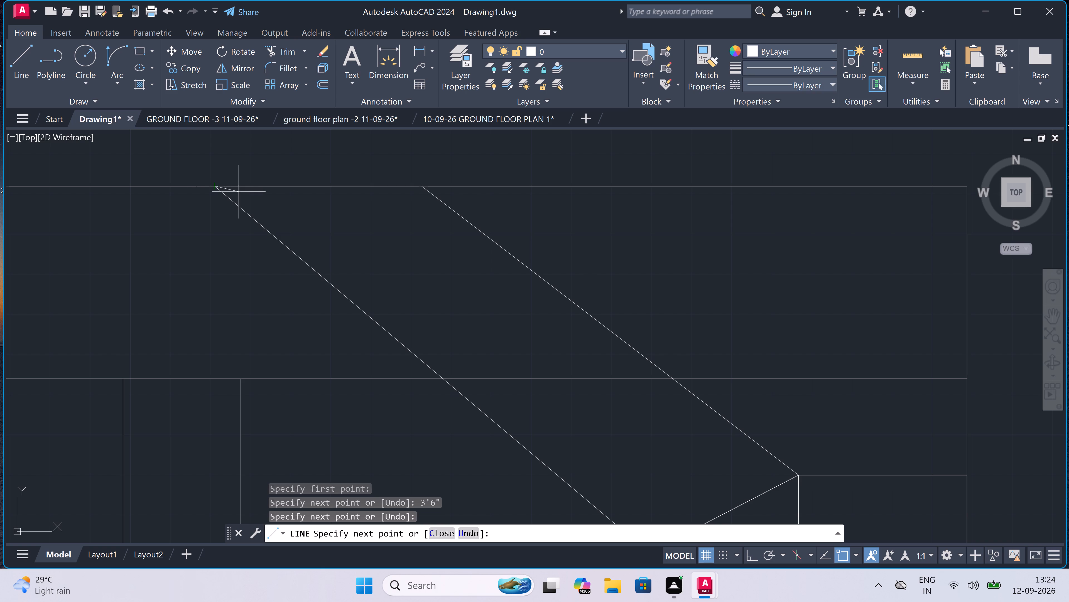
key("Escape")
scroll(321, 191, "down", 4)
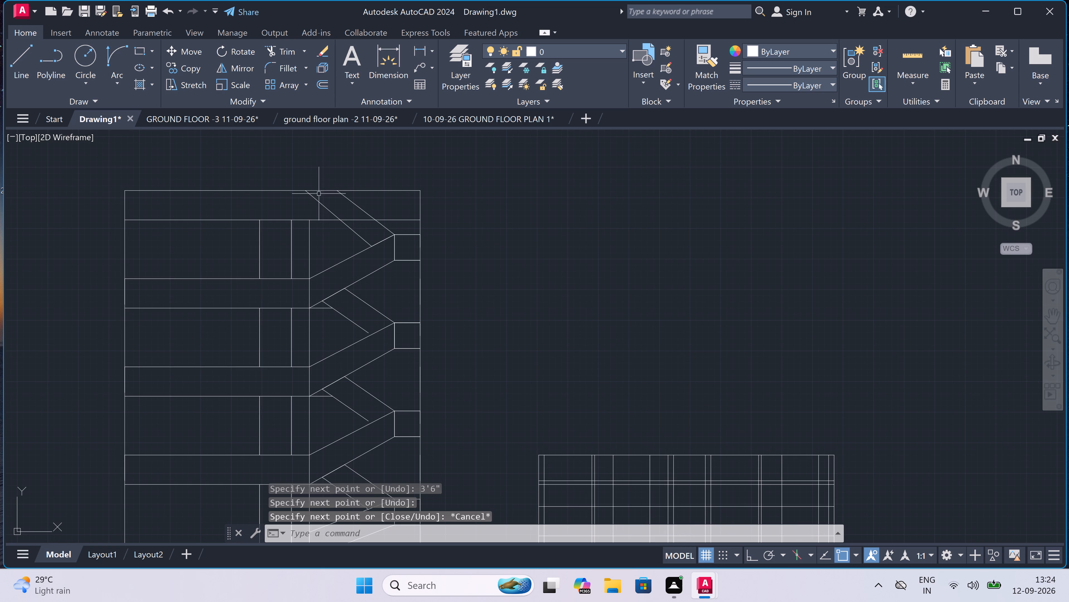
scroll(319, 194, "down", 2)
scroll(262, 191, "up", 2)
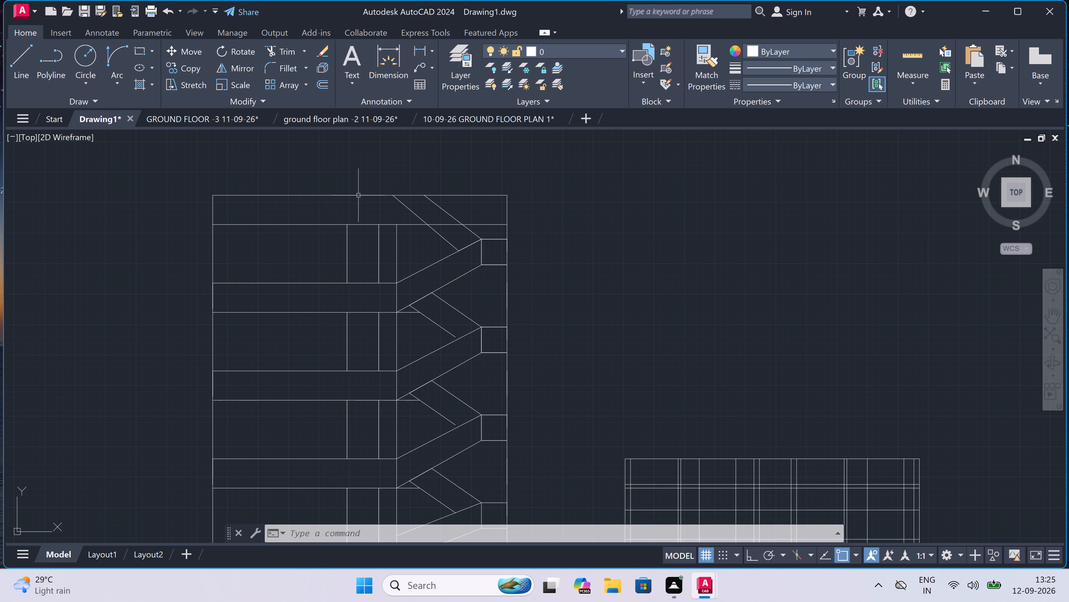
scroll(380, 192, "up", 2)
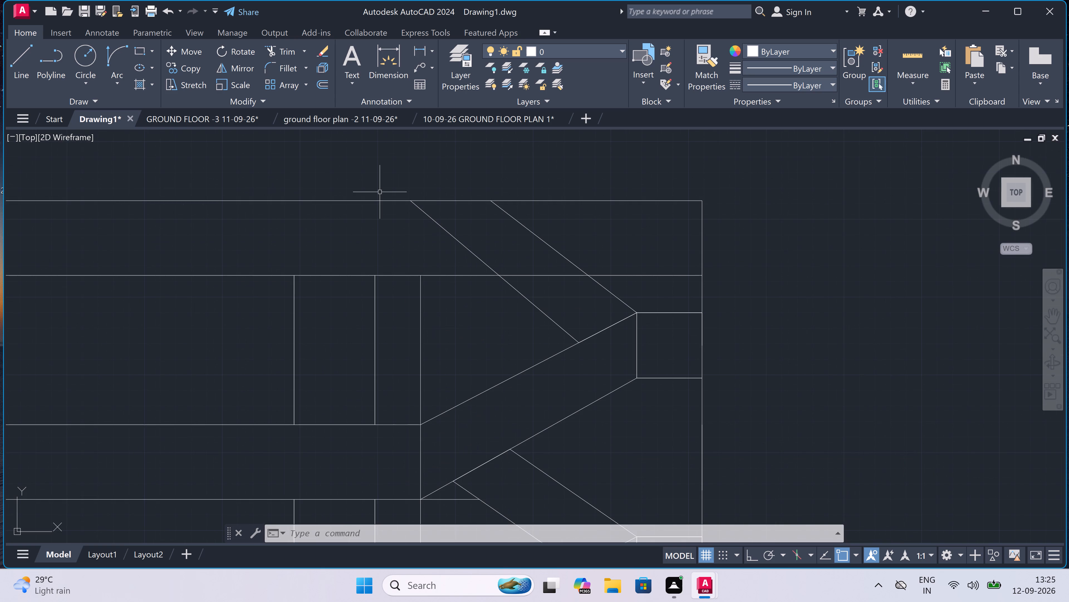
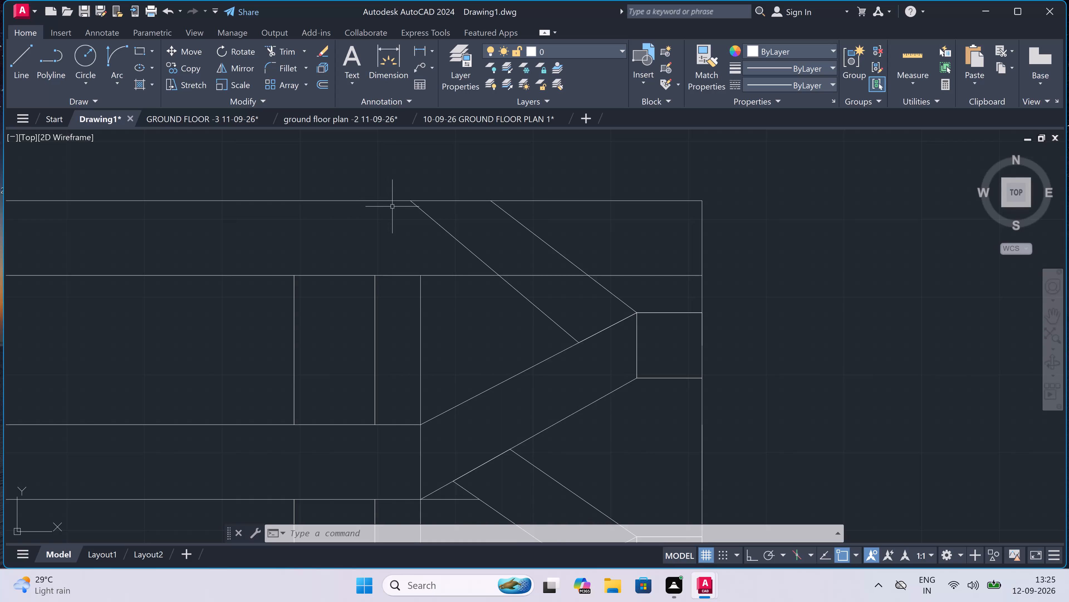
Trim away the vertical projection line's portion between the staircase section and the floor plan below it.
scroll(397, 209, "down", 2)
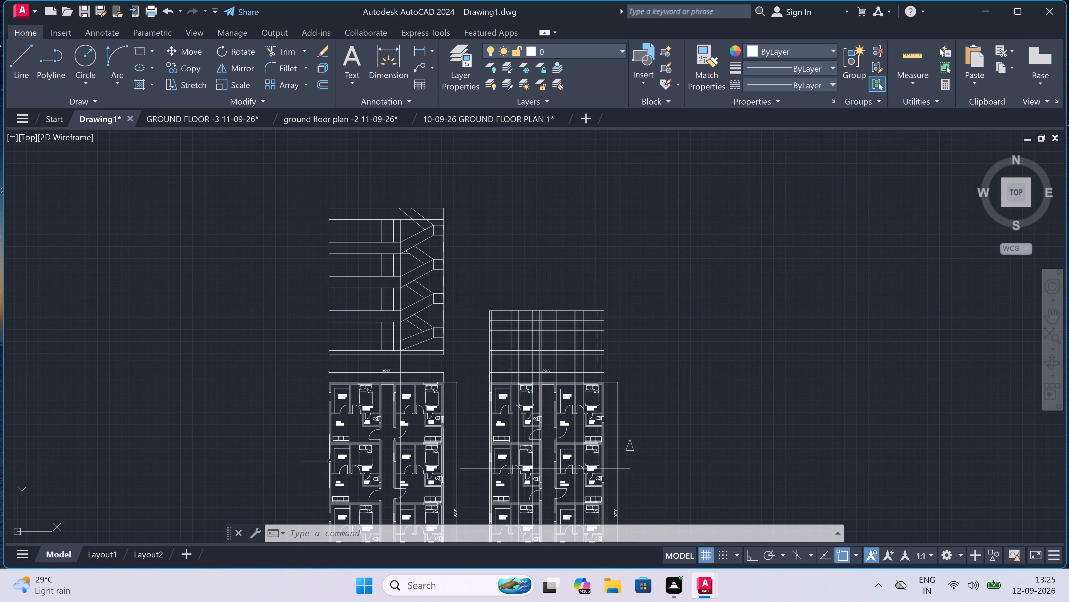
scroll(401, 393, "up", 4)
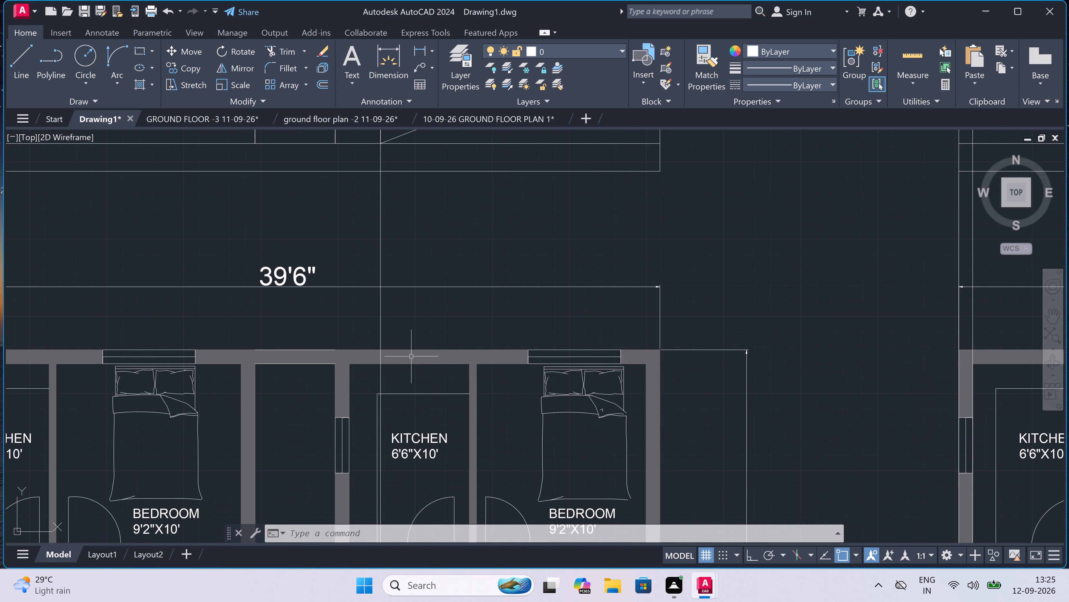
scroll(413, 331, "down", 1)
key("t")
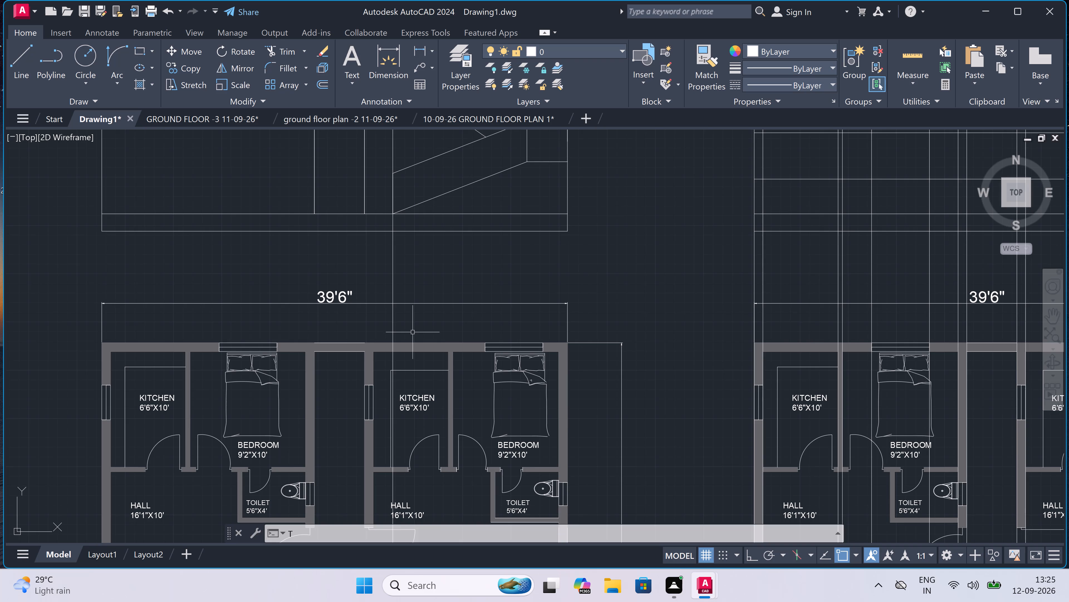
key("r")
key("space")
left_click(387, 282)
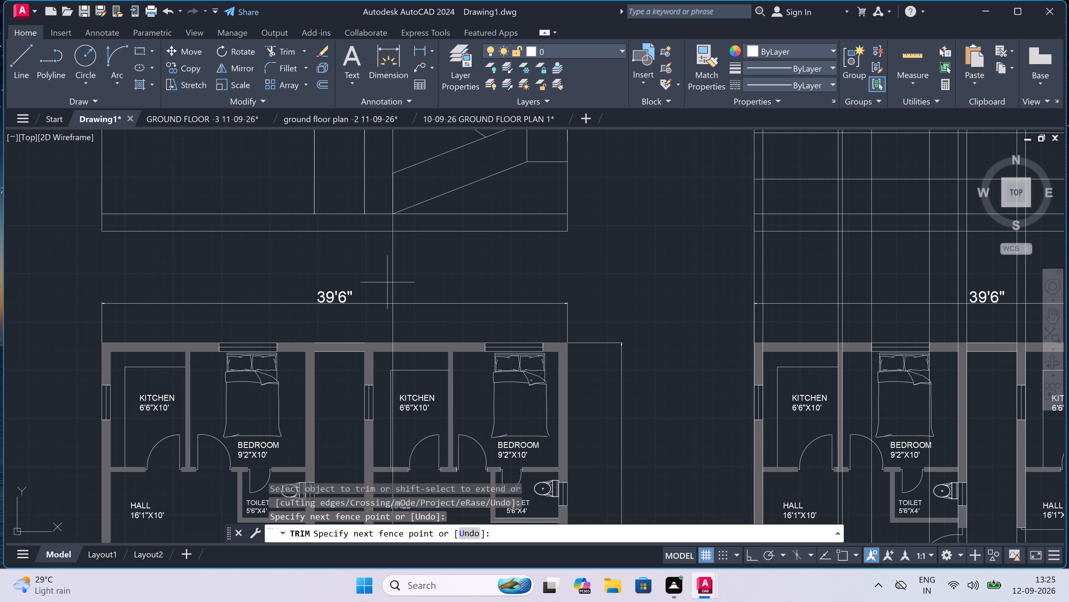
left_click(397, 279)
key("Escape")
Erase the leftover vertical projection line running through and below the ground floor plan under the staircase section.
scroll(397, 279, "down", 6)
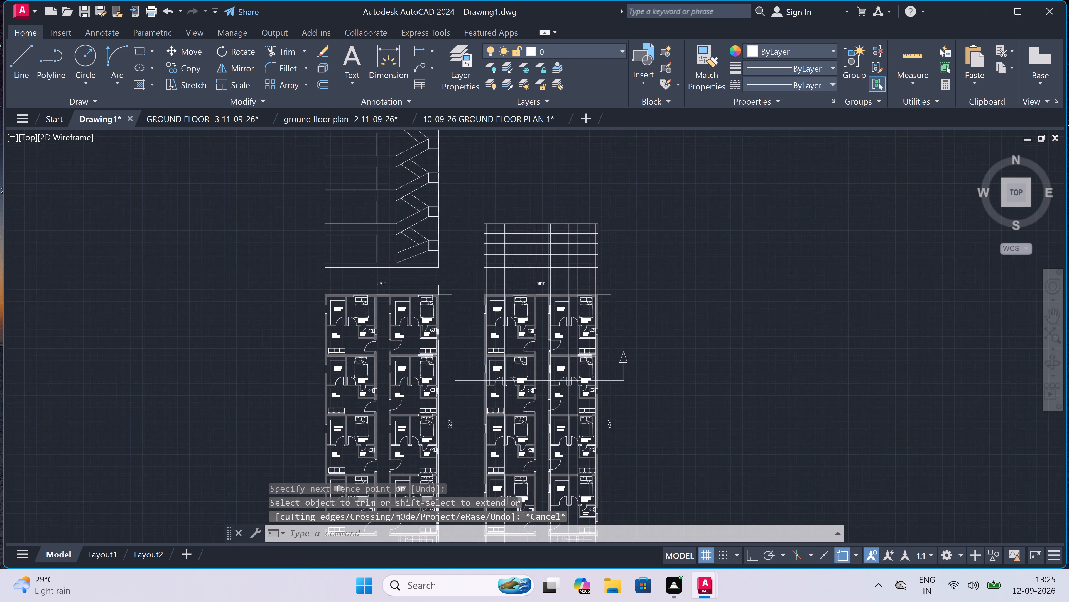
scroll(388, 446, "up", 2)
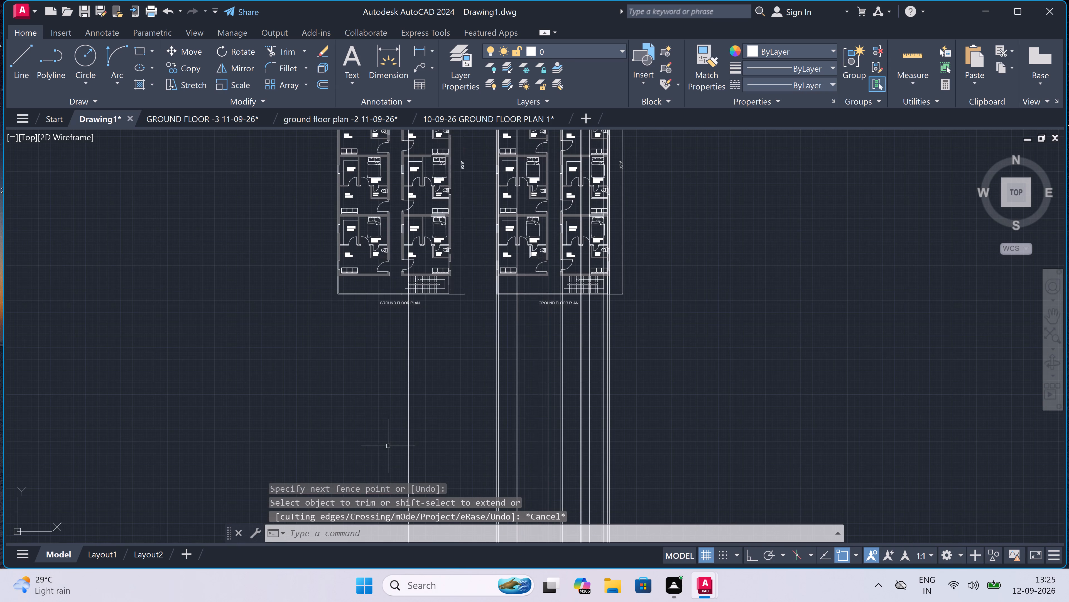
left_click_drag(440, 392, 420, 405)
left_click(315, 445)
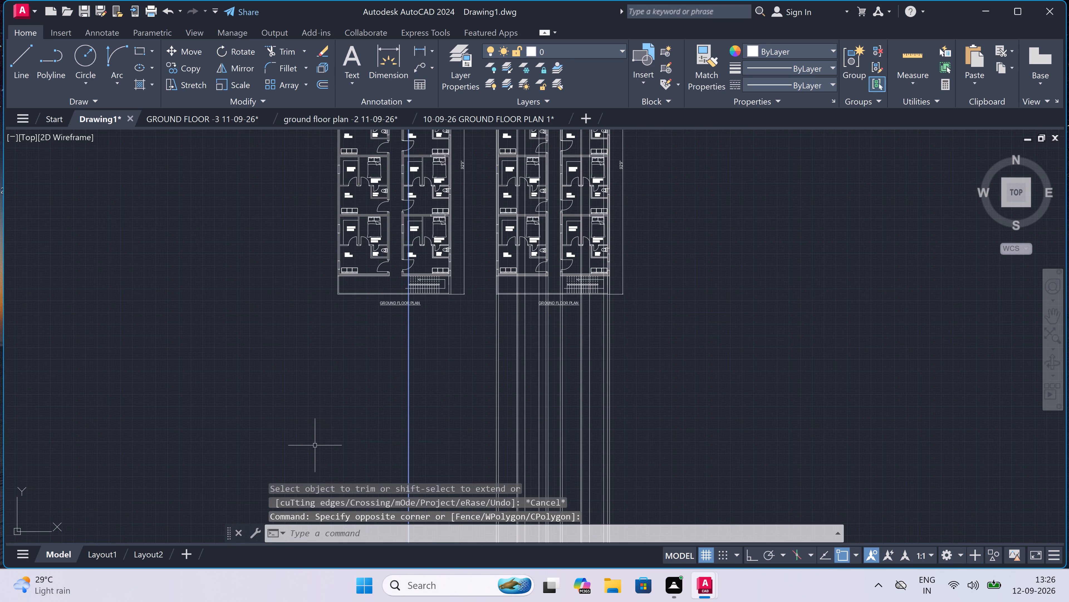
key("Delete")
Trim the section's top outline and the slab line below it between the two topmost sloped flight lines.
scroll(315, 443, "down", 3)
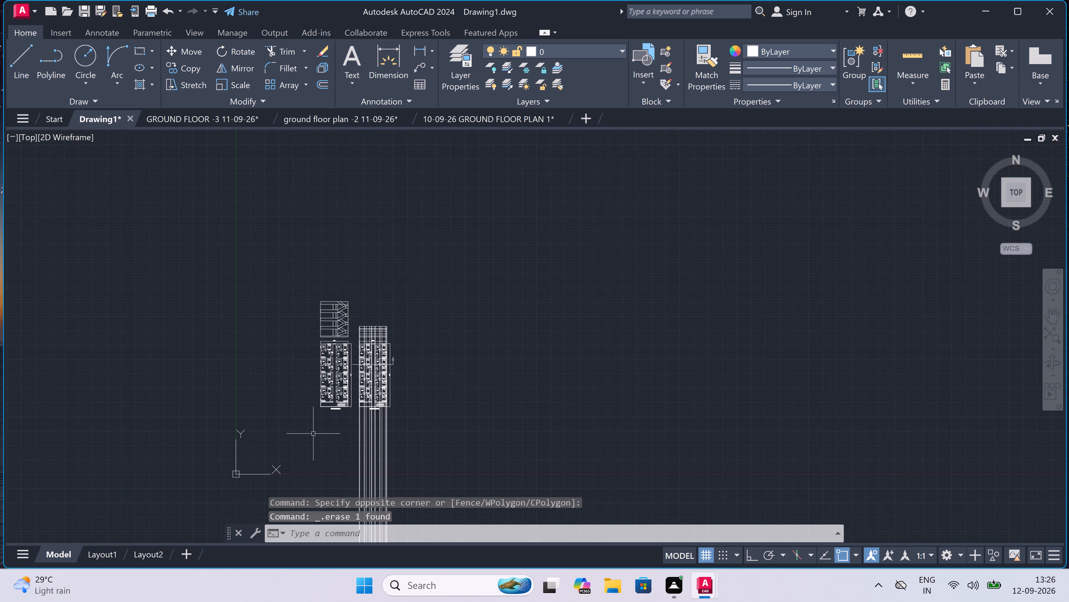
scroll(325, 331, "up", 4)
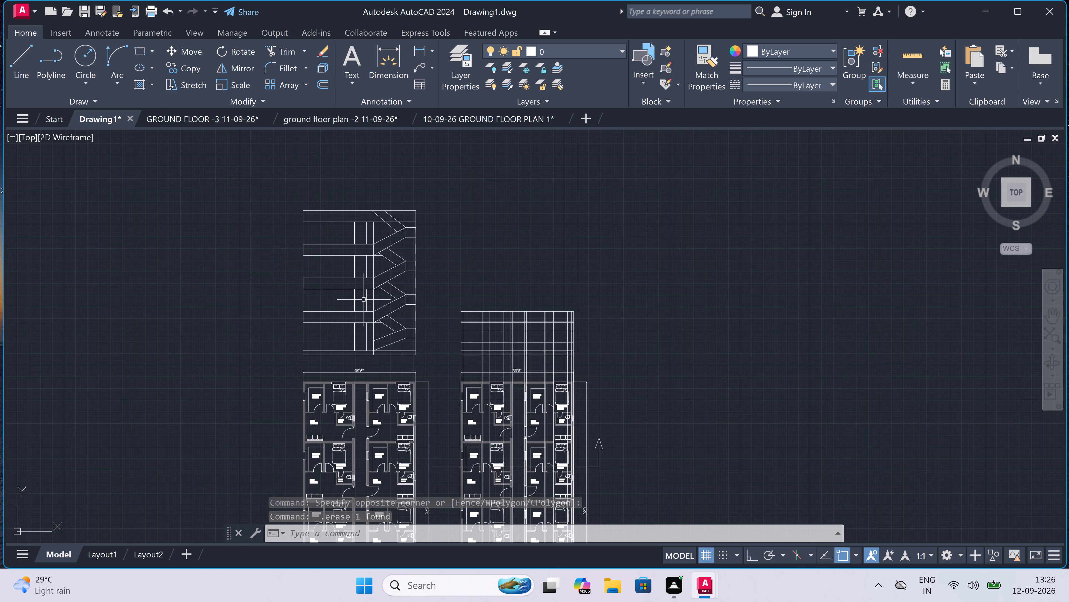
scroll(385, 213, "up", 3)
scroll(365, 193, "up", 2)
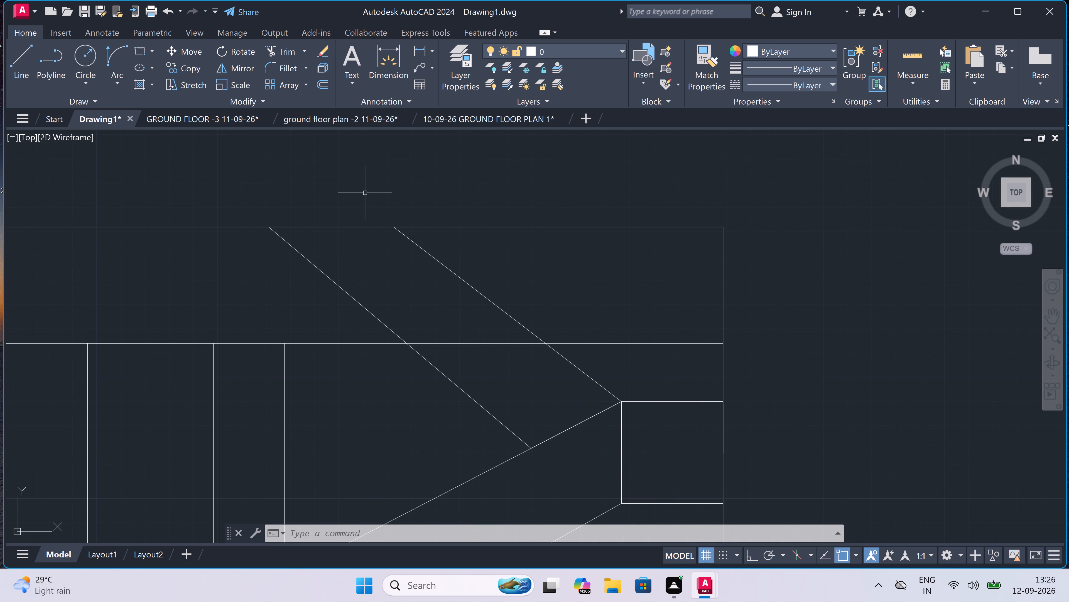
type("TR")
key("space")
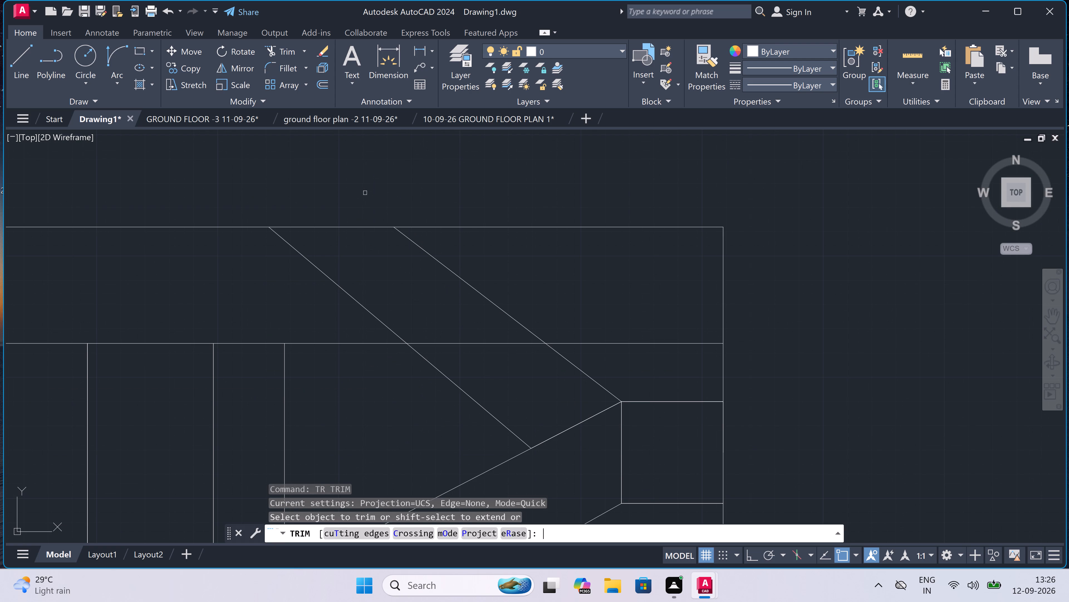
left_click(318, 208)
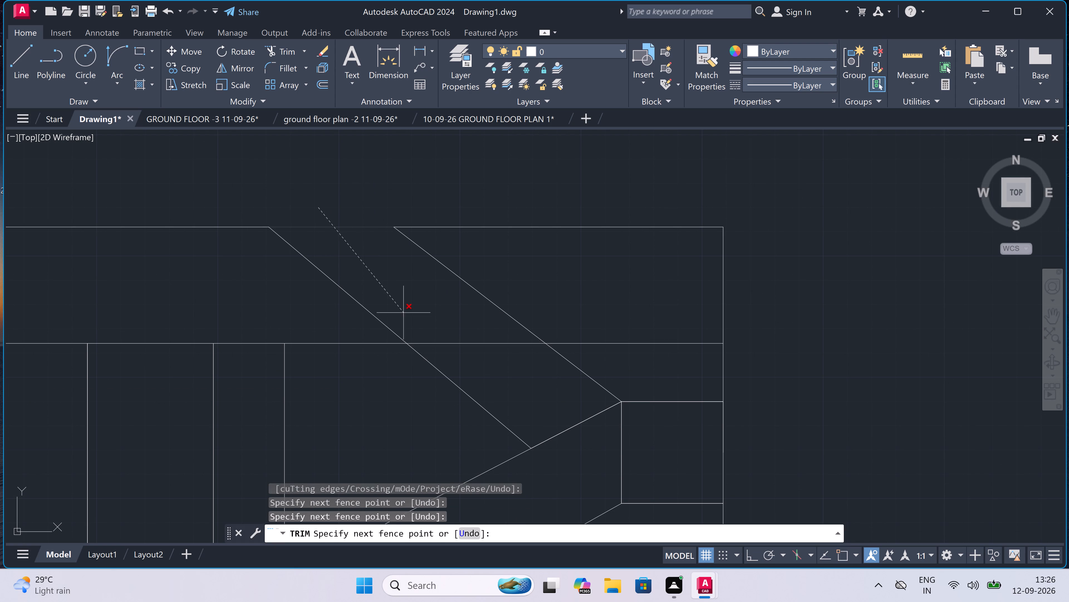
left_click(506, 375)
scroll(507, 373, "down", 1)
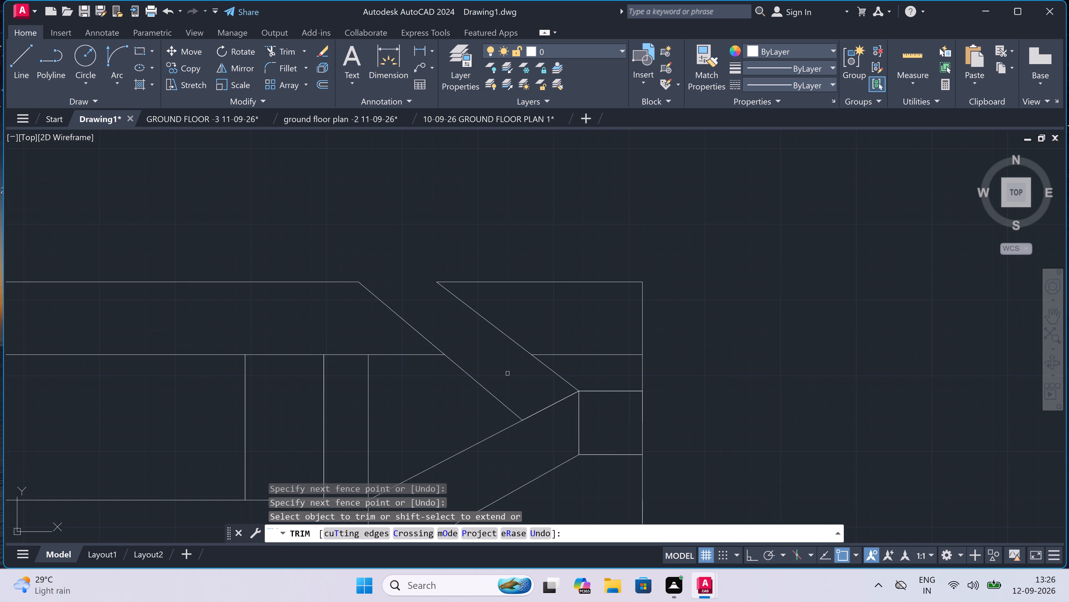
scroll(507, 373, "down", 2)
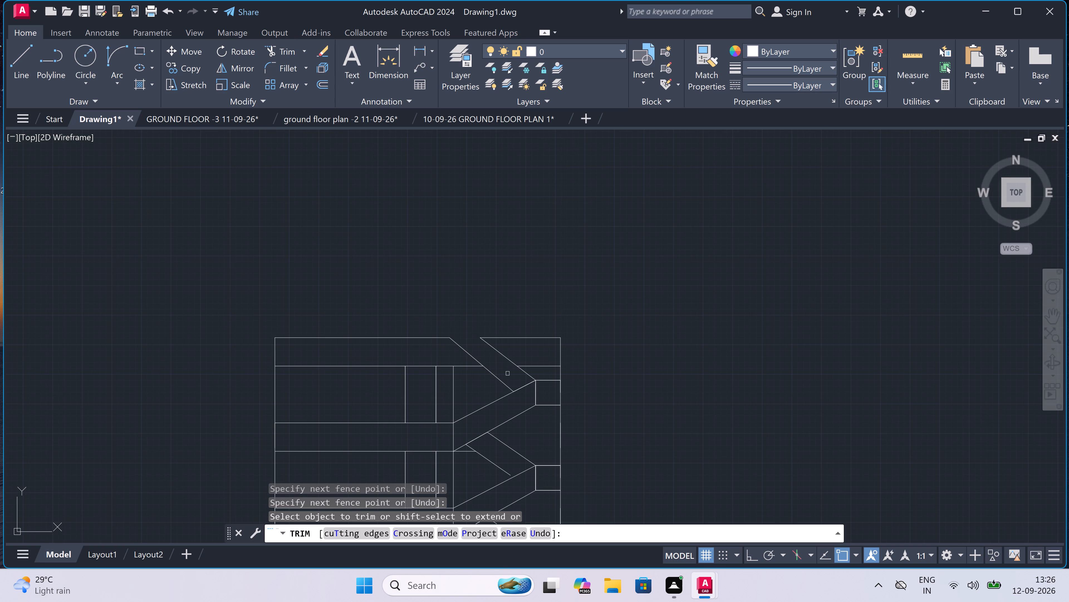
key("Escape")
Erase the overlapping vertical lines forming the inner edge of the staircase section's topmost landing.
scroll(507, 372, "down", 1)
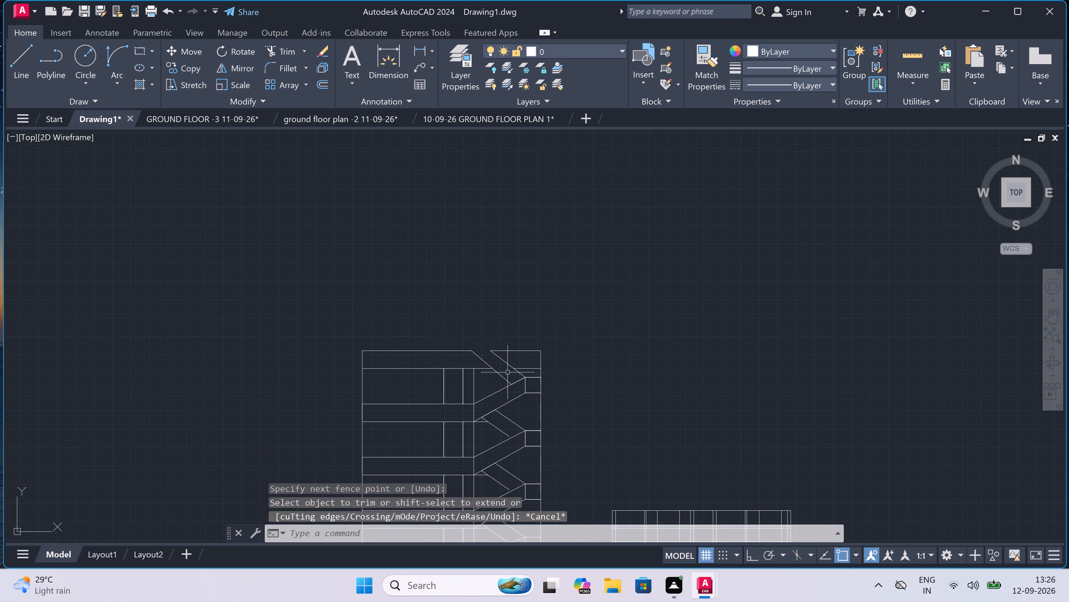
scroll(508, 377, "down", 1)
scroll(510, 380, "up", 2)
scroll(510, 379, "down", 2)
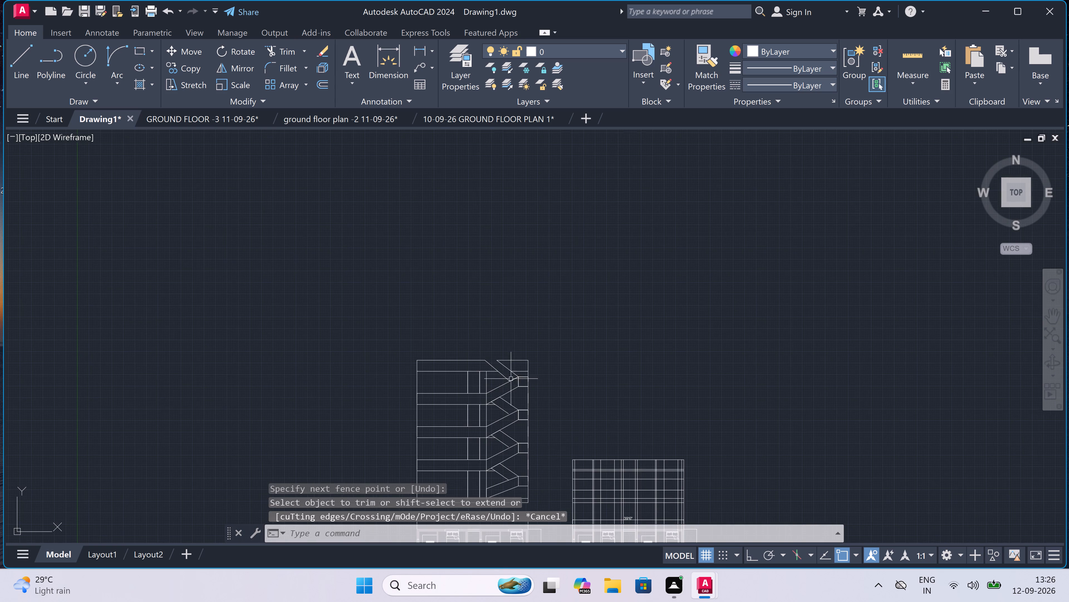
scroll(515, 384, "up", 6)
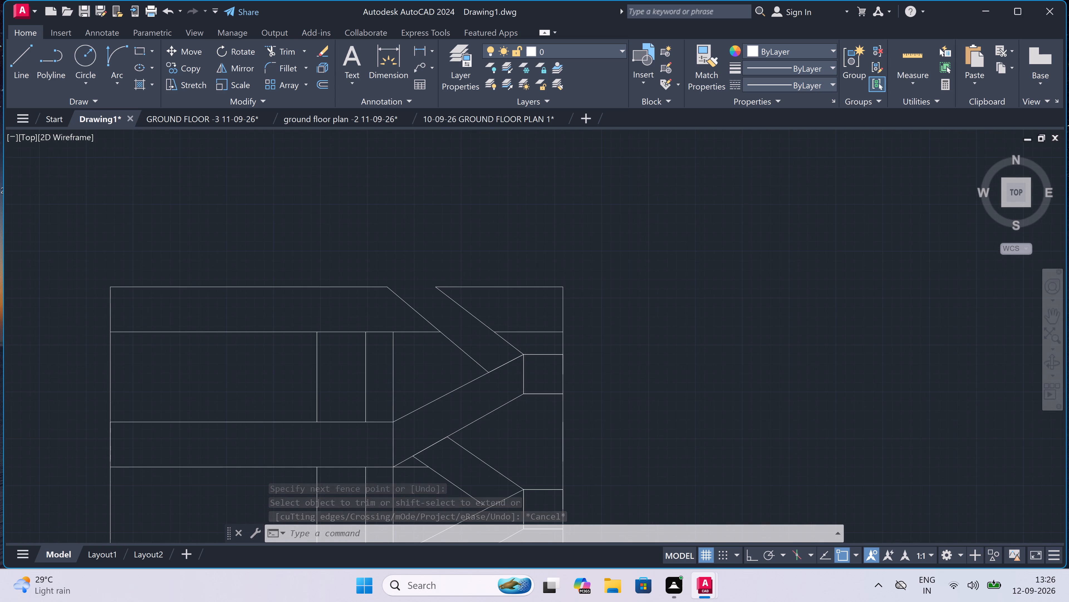
left_click_drag(526, 366, 523, 370)
left_click(497, 411)
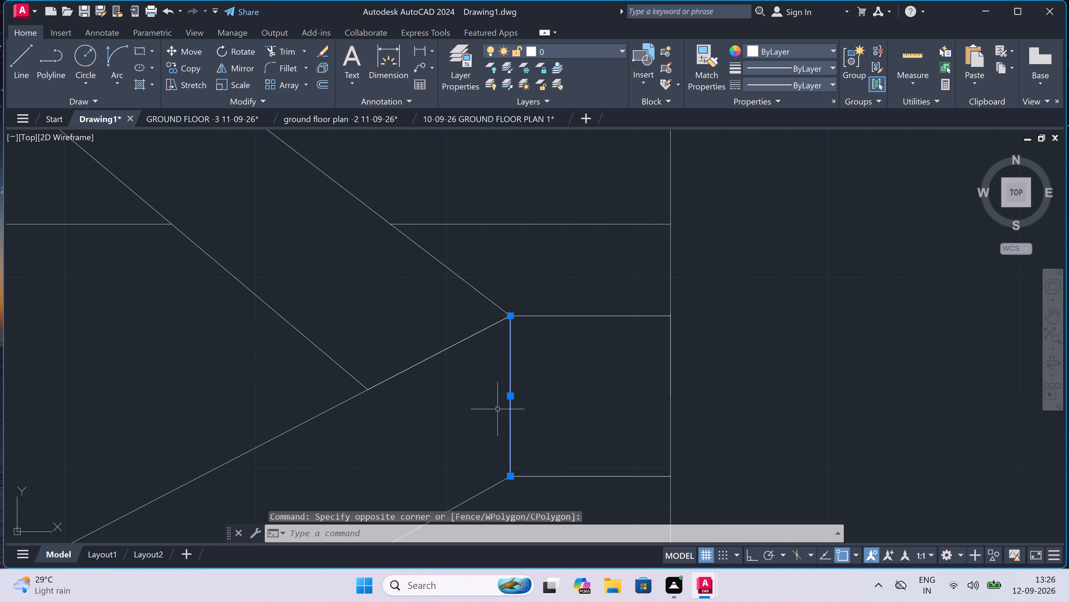
key("Delete")
Erase the overlapping vertical lines forming the inner edge of the third landing.
scroll(506, 382, "down", 7)
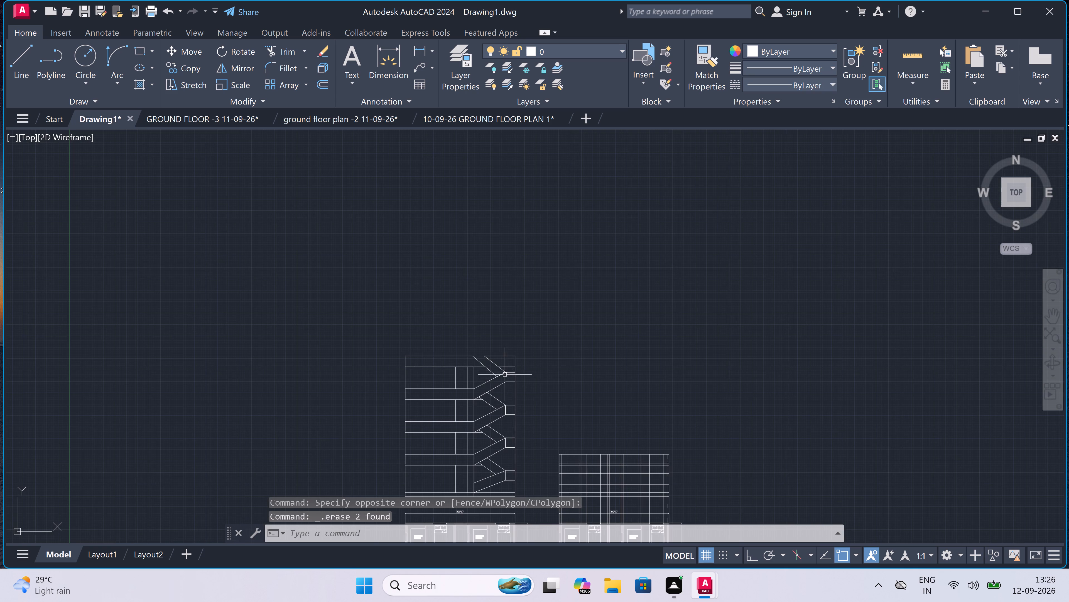
scroll(502, 429, "up", 4)
scroll(509, 268, "up", 3)
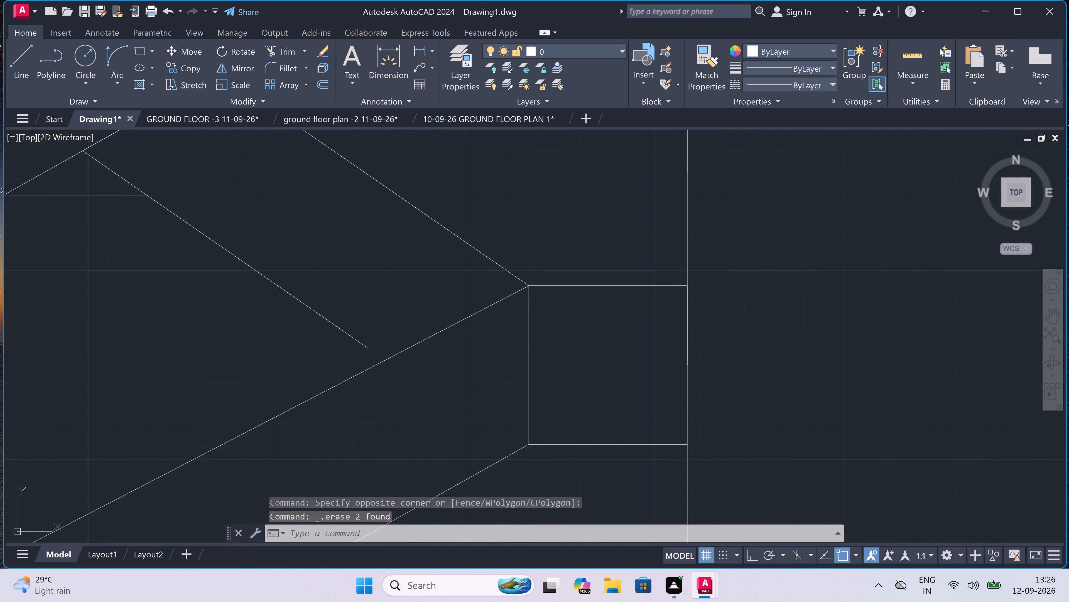
left_click(565, 375)
left_click(559, 375)
left_click(467, 416)
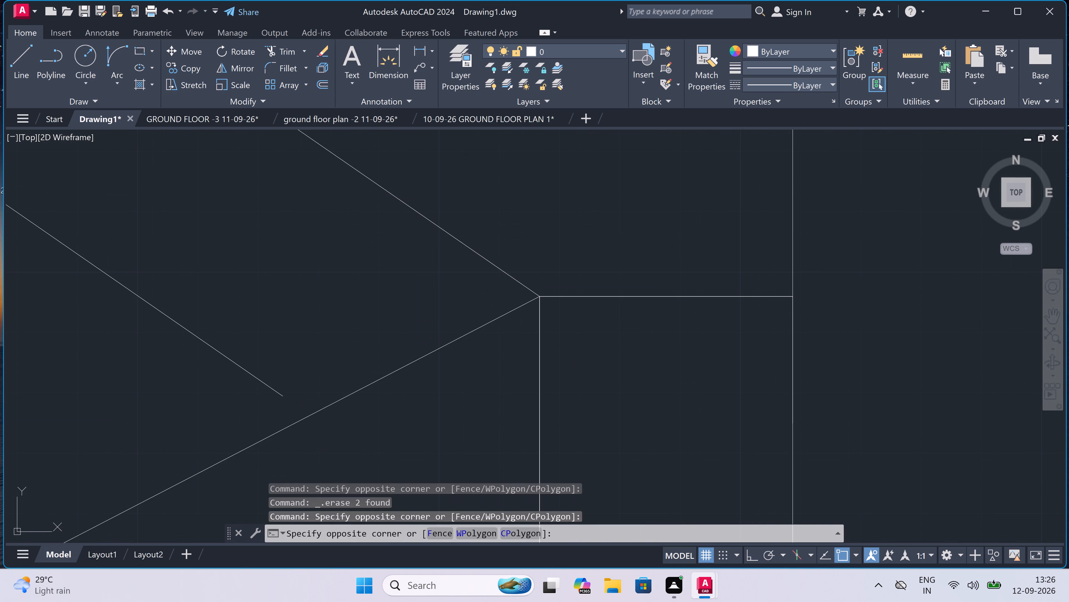
left_click(573, 347)
left_click_drag(573, 347, 540, 392)
left_click(502, 424)
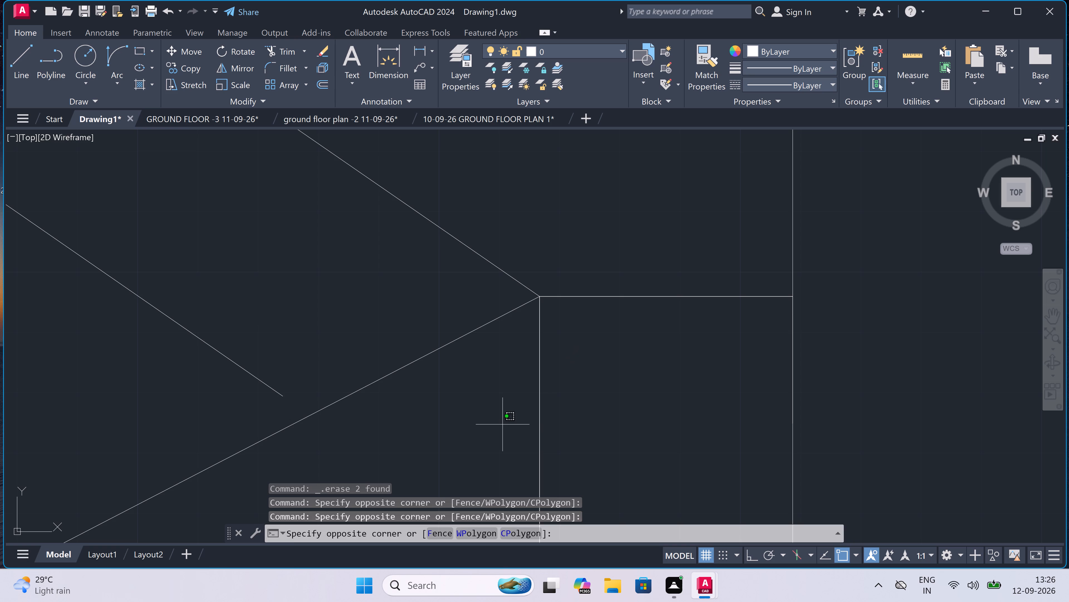
left_click(550, 368)
left_click(552, 369)
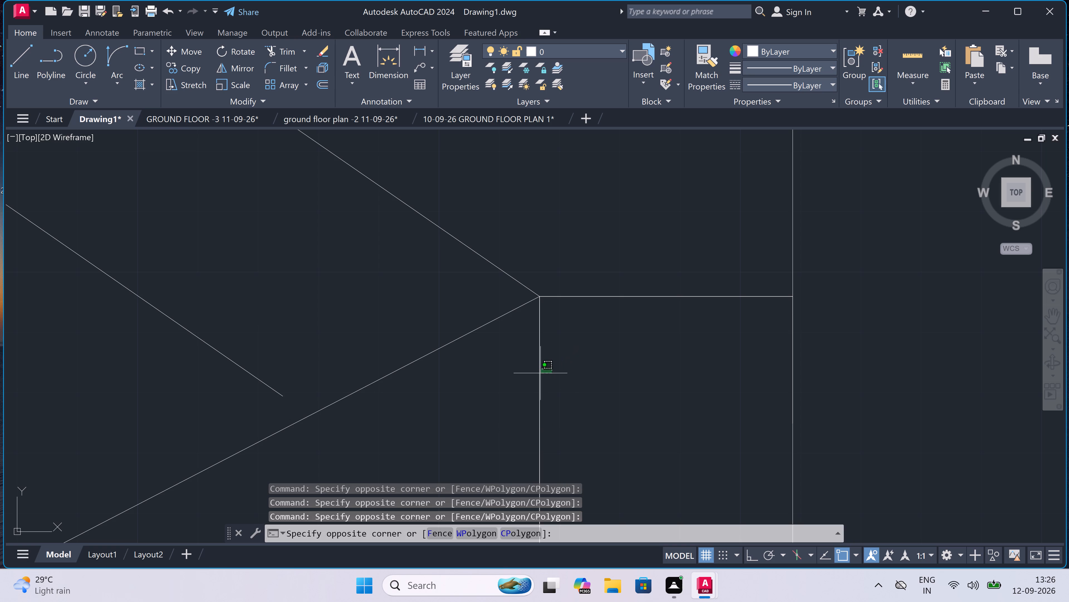
left_click(519, 418)
key("Delete")
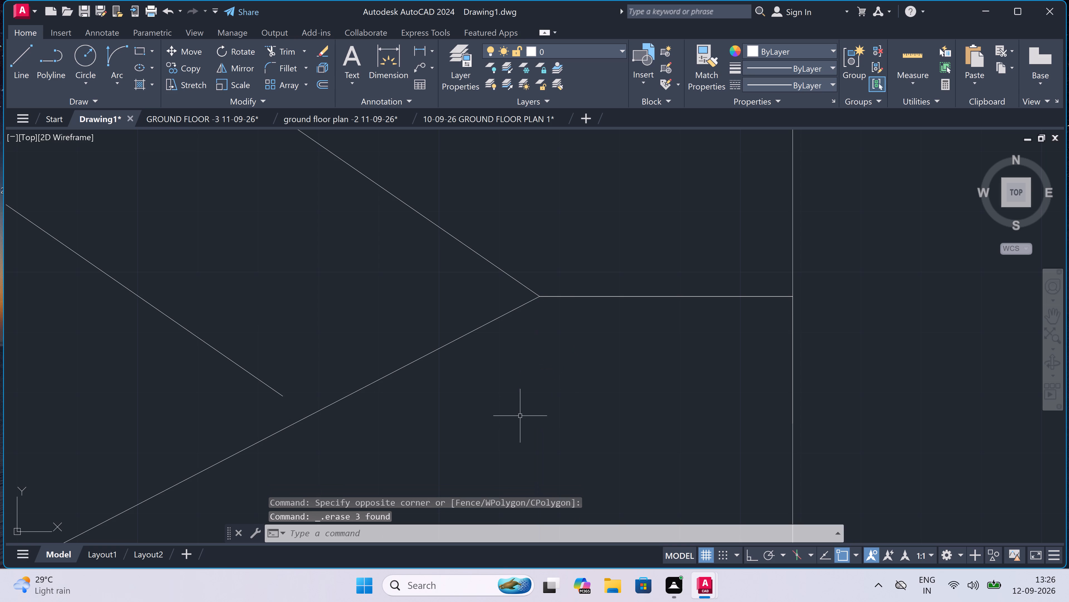
Extend the loose lower ends of the flight lines at the third and second landings to meet the flights below.
key("e")
key("x")
key("space")
left_click(168, 383)
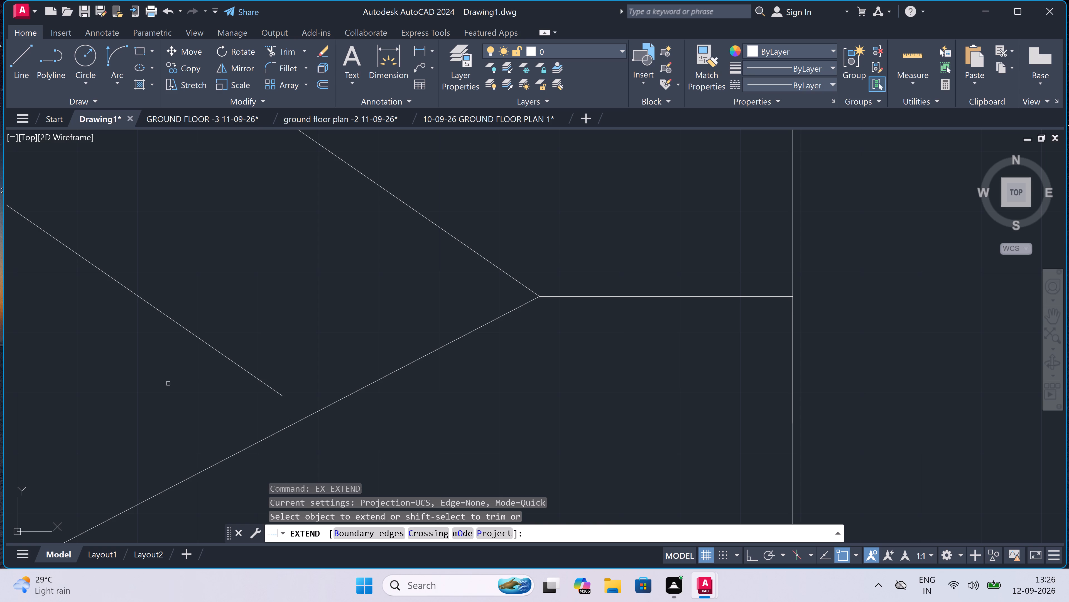
left_click(196, 335)
scroll(237, 306, "down", 5)
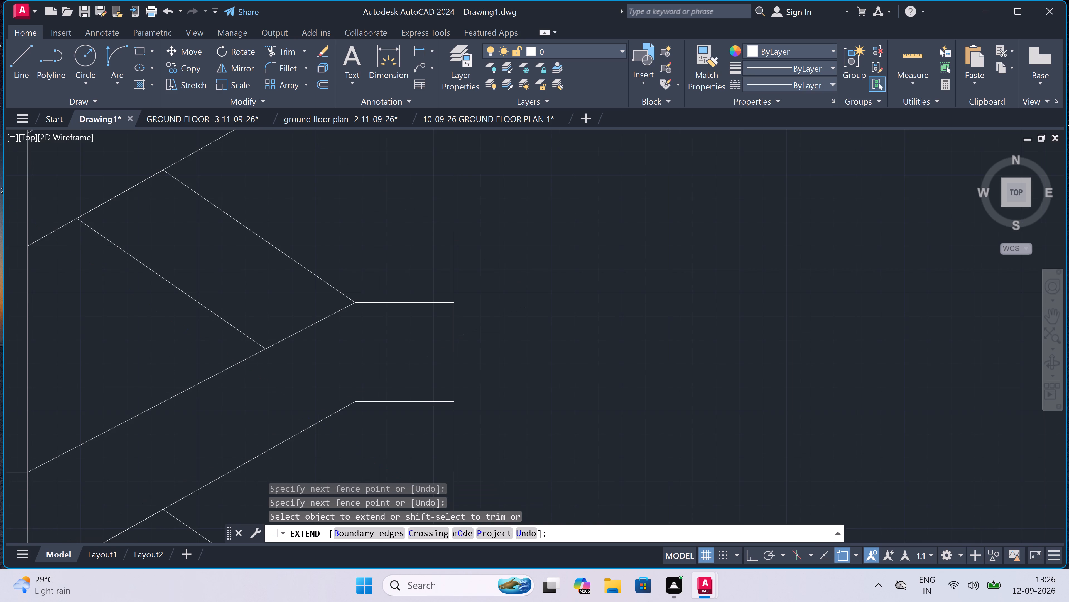
scroll(237, 306, "down", 1)
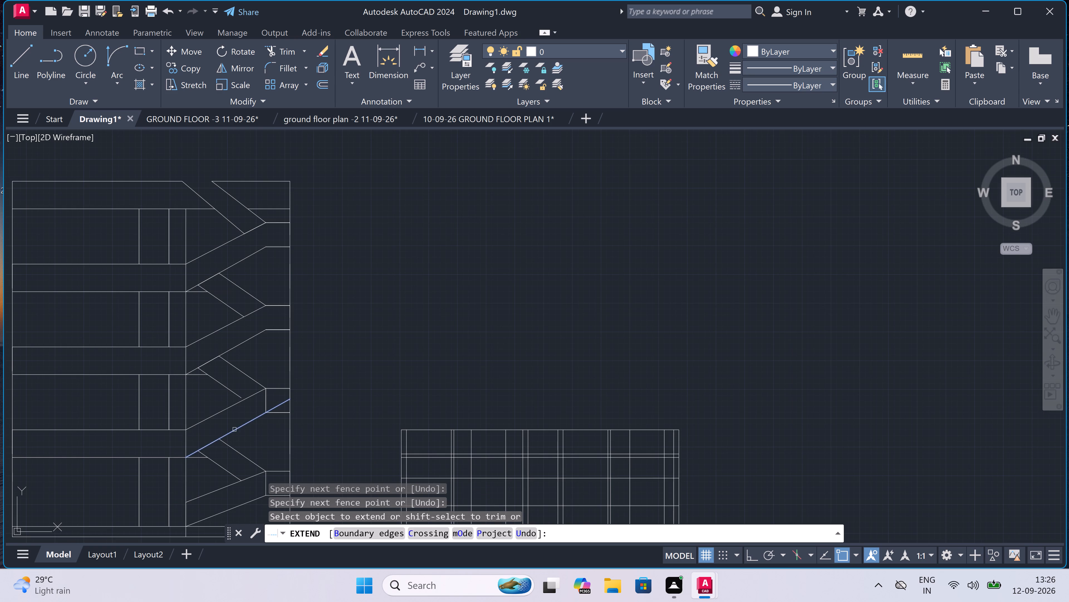
scroll(215, 417, "up", 2)
left_click(202, 383)
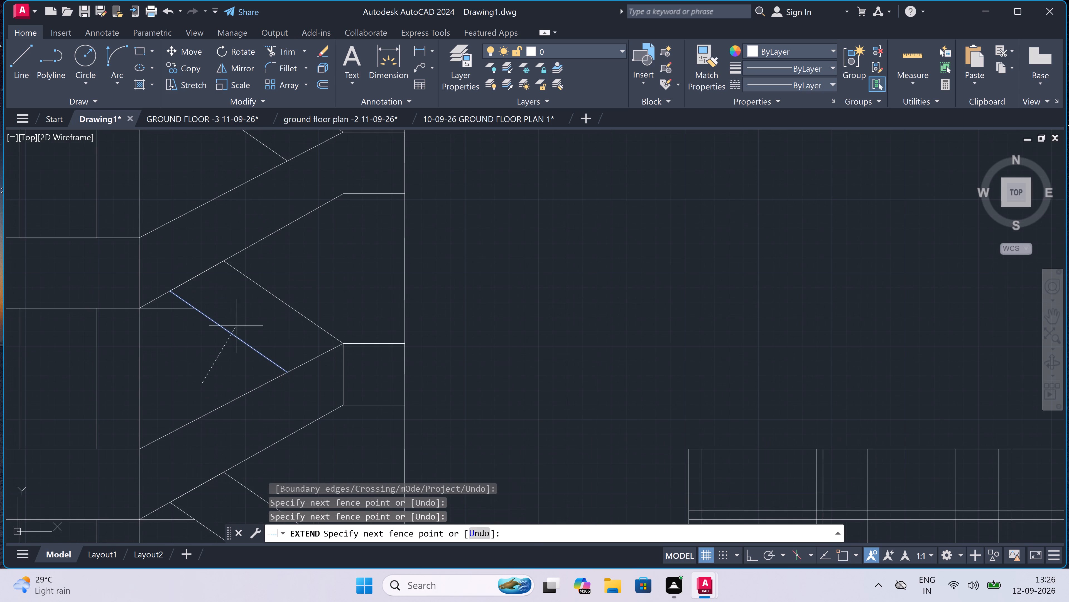
left_click(236, 326)
key("Escape")
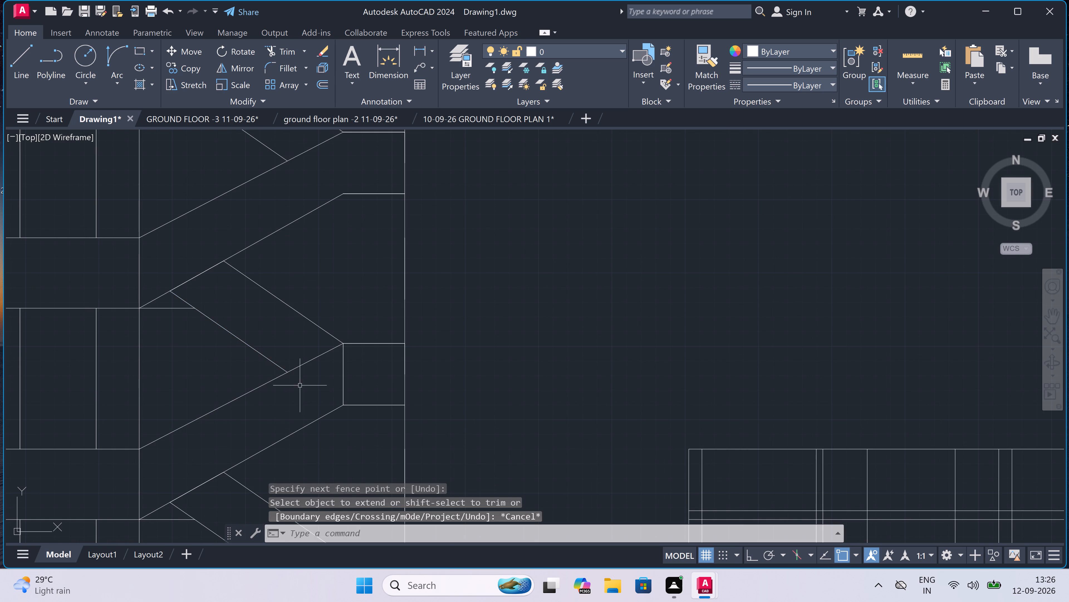
Erase both overlapping vertical lines forming the inner edge of the second landing.
left_click(340, 370)
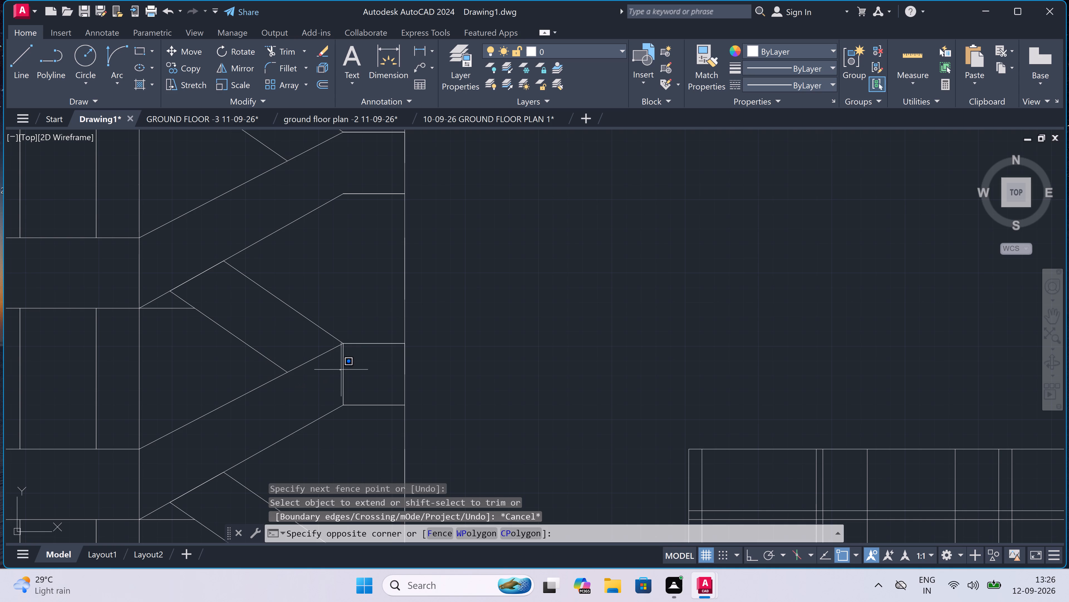
left_click(342, 368)
left_click(342, 368)
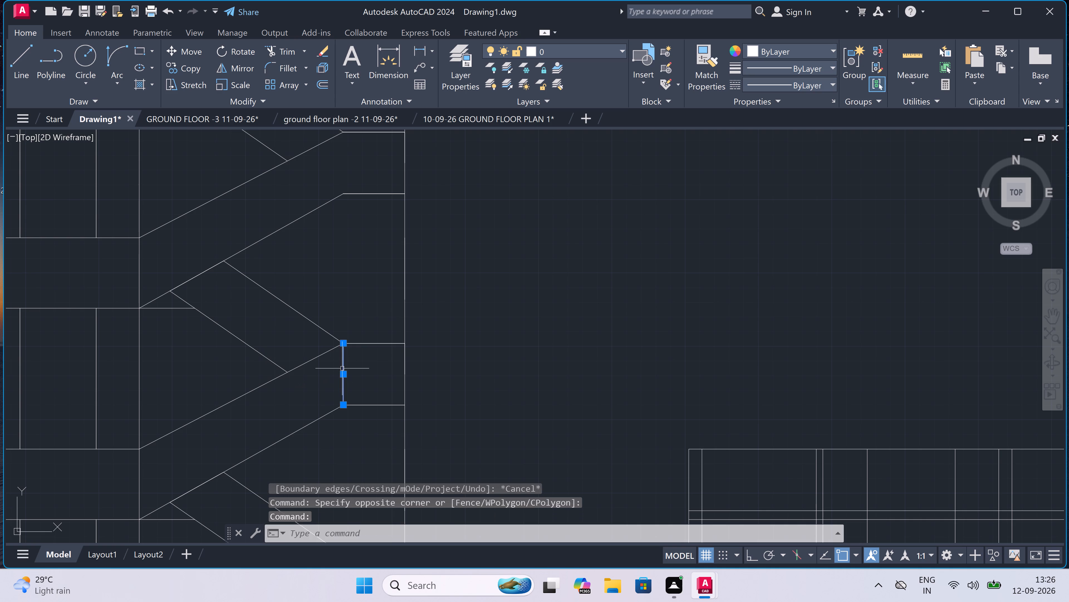
key("BackSpace")
key("Delete")
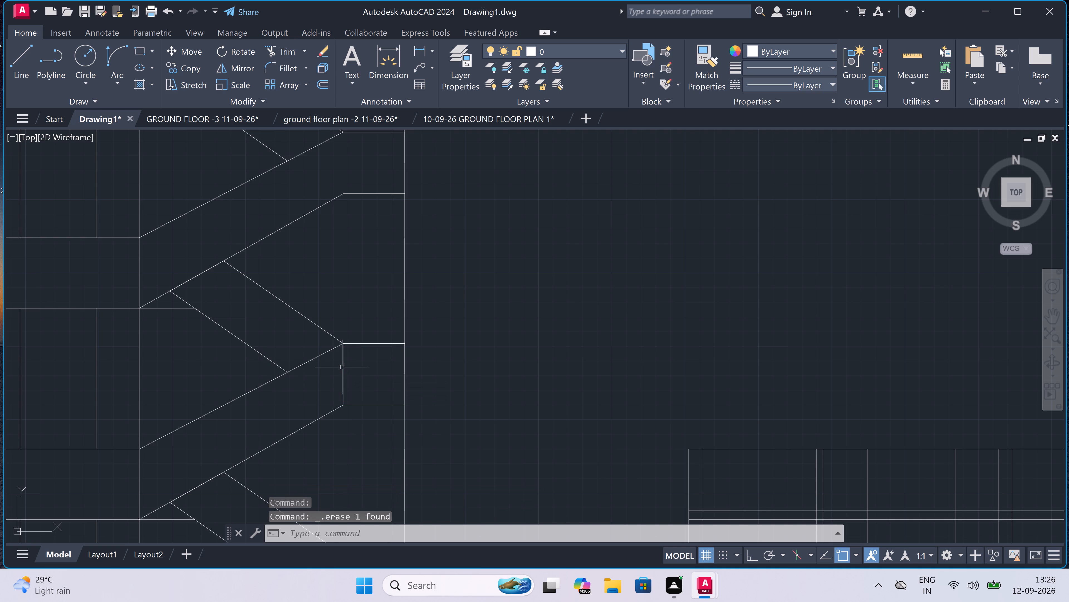
left_click_drag(347, 366, 345, 369)
left_click(336, 376)
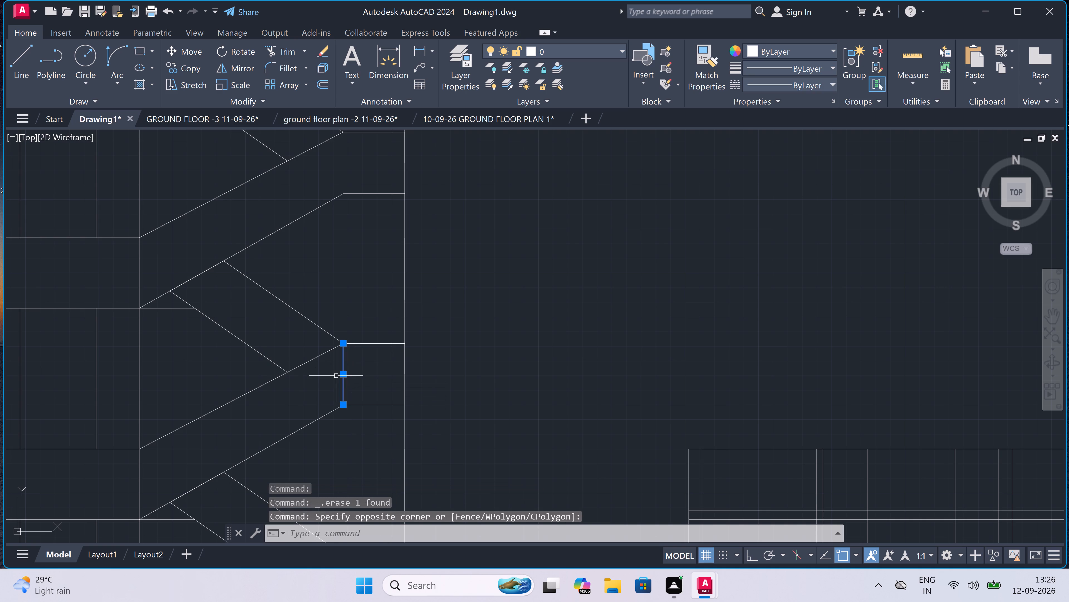
key("Delete")
scroll(349, 333, "down", 4)
scroll(339, 391, "up", 4)
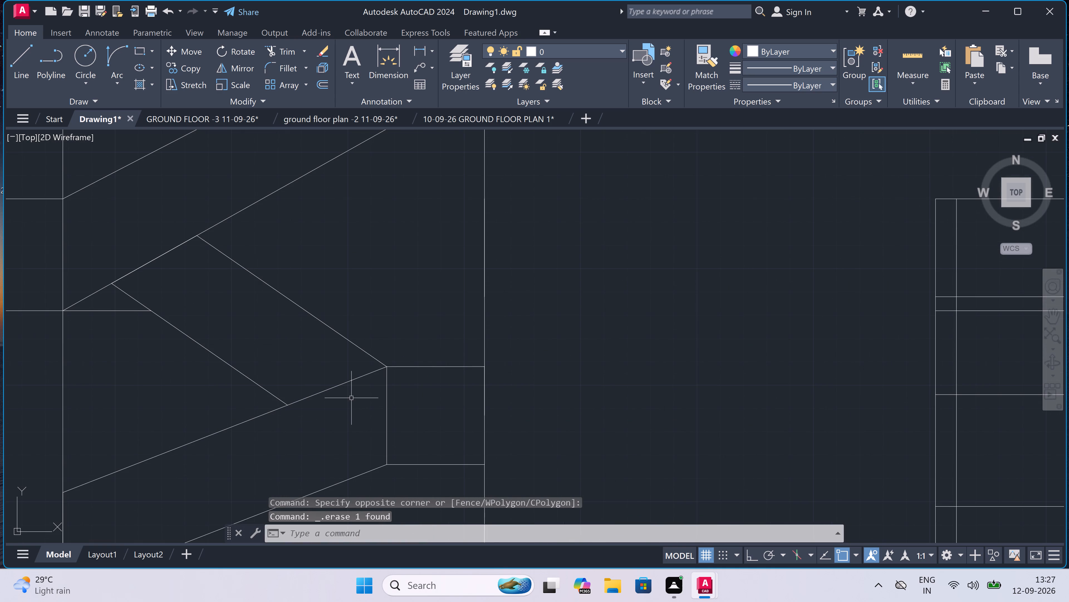
Erase the vertical line forming the inner edge of the staircase section's lowest landing.
left_click_drag(400, 392, 399, 395)
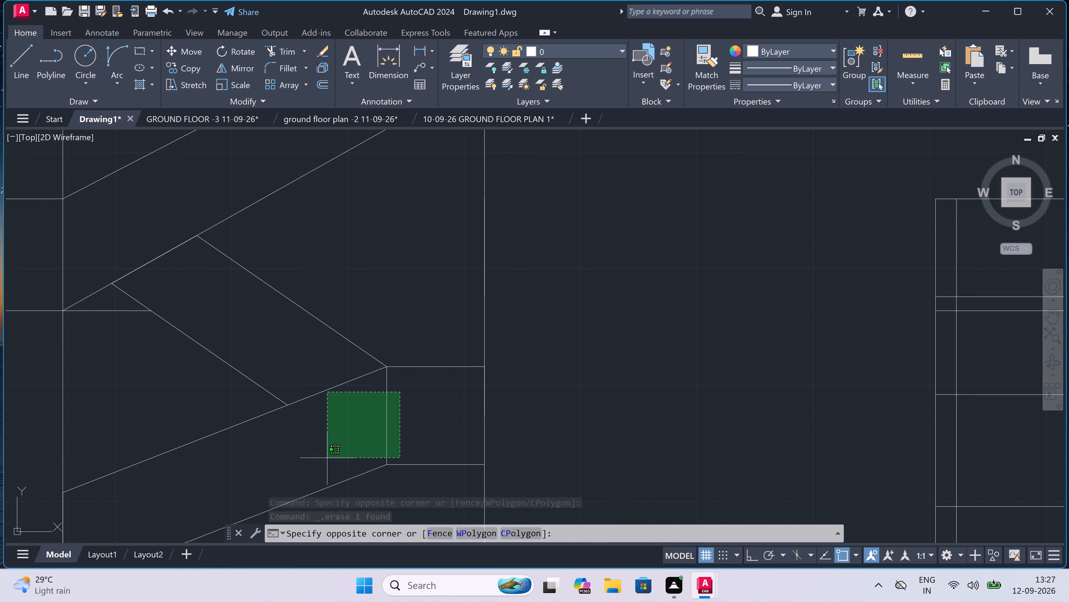
left_click(327, 458)
key("Delete")
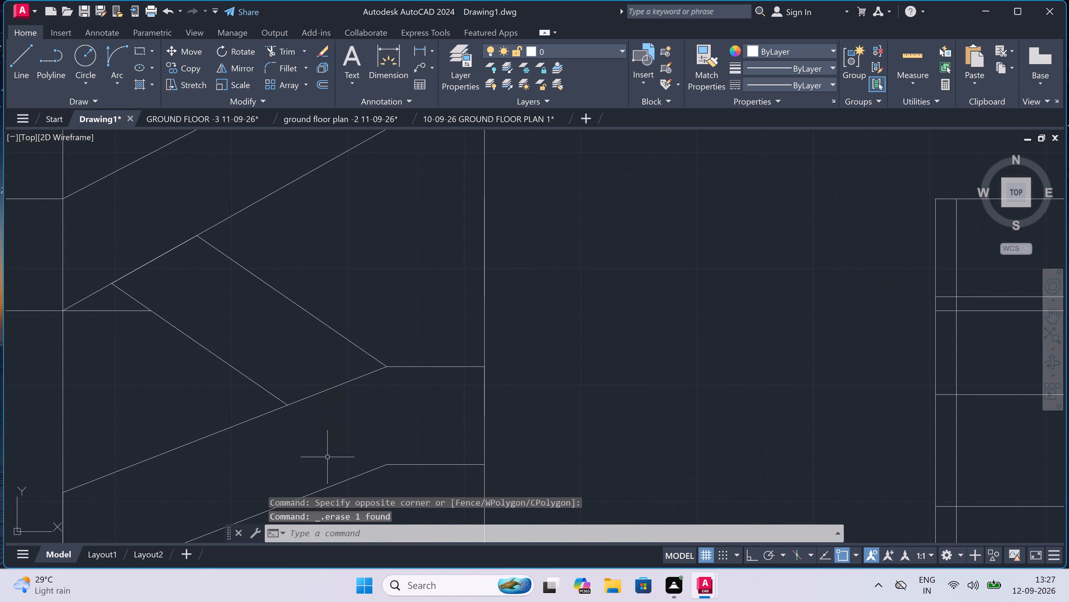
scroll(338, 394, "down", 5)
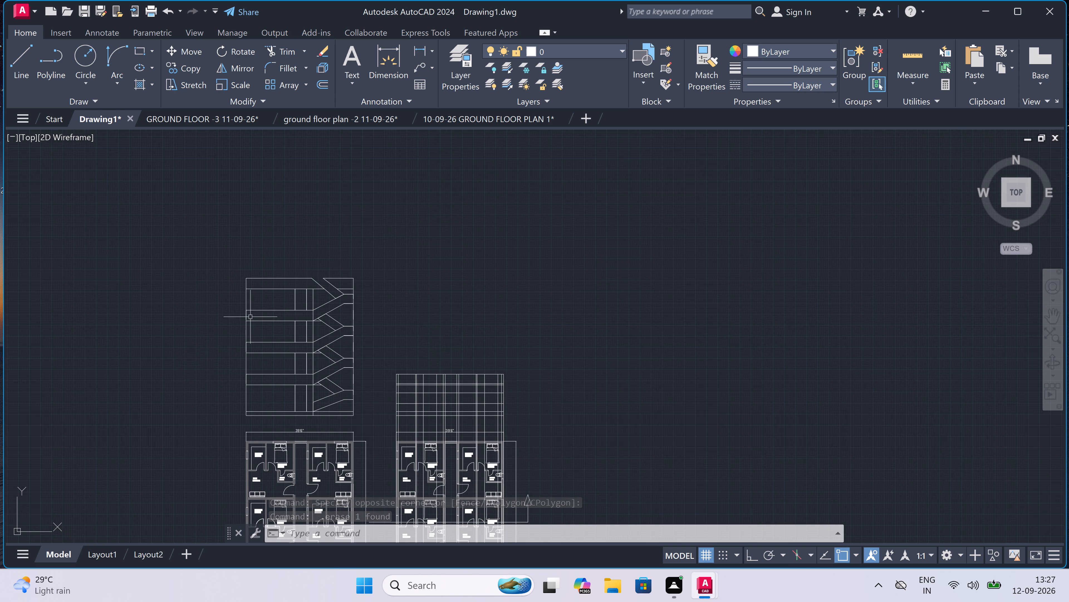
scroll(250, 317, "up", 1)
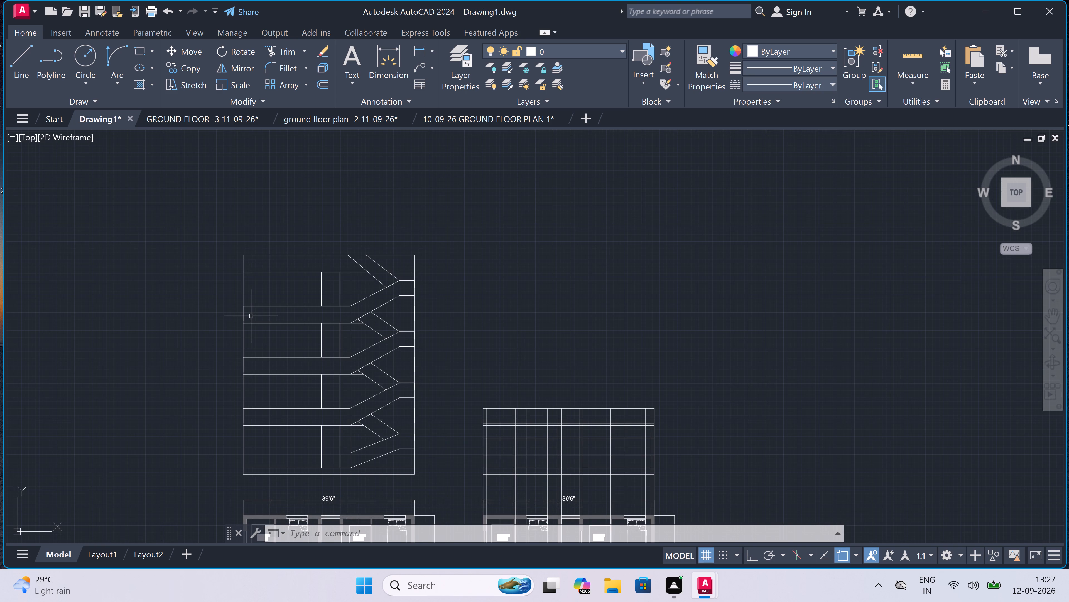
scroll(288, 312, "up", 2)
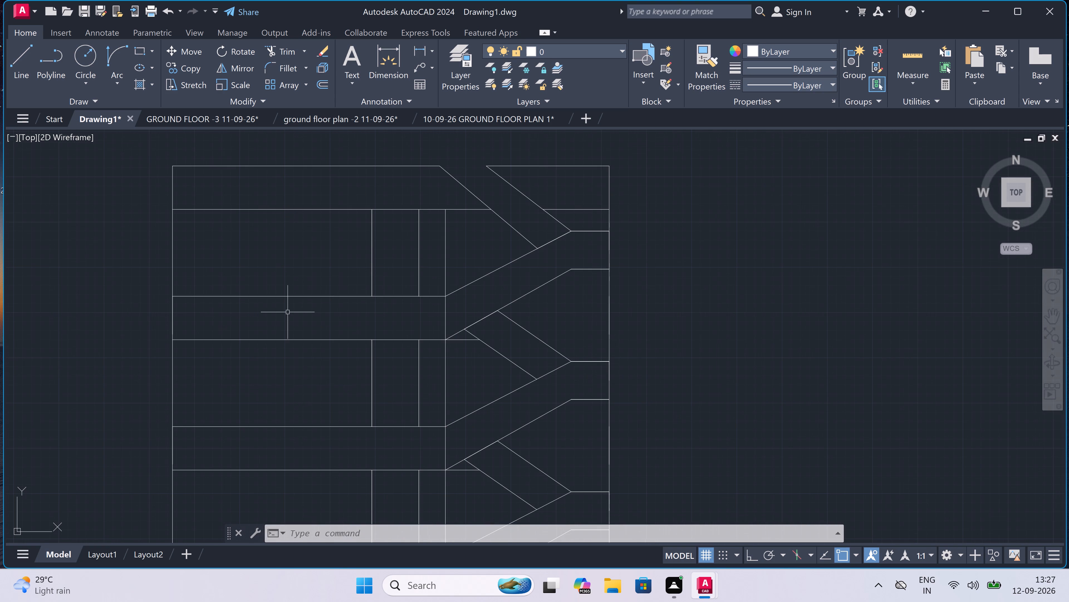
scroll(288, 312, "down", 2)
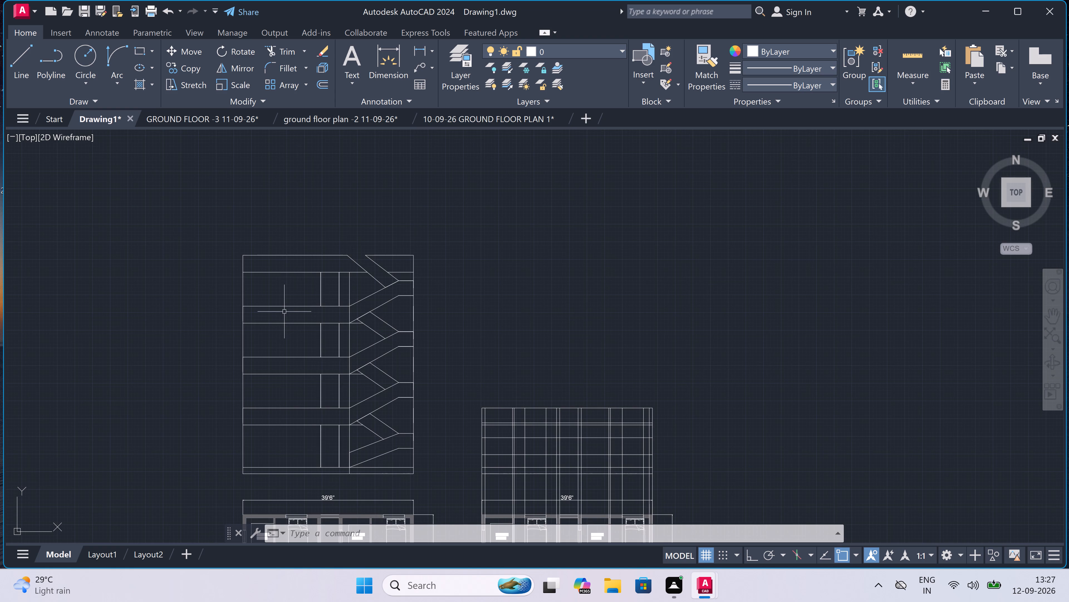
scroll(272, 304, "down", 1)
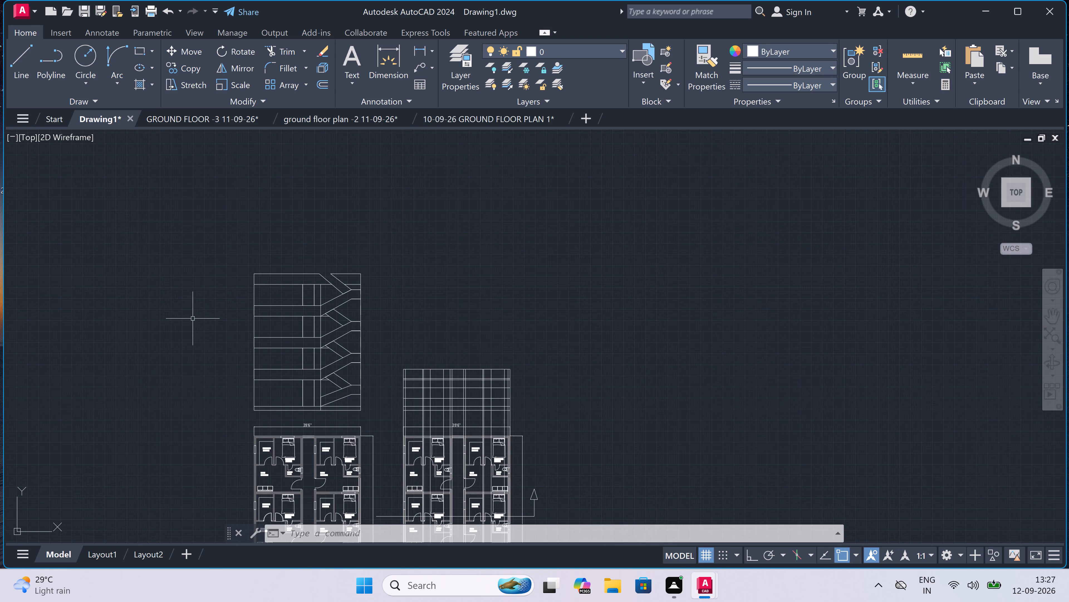
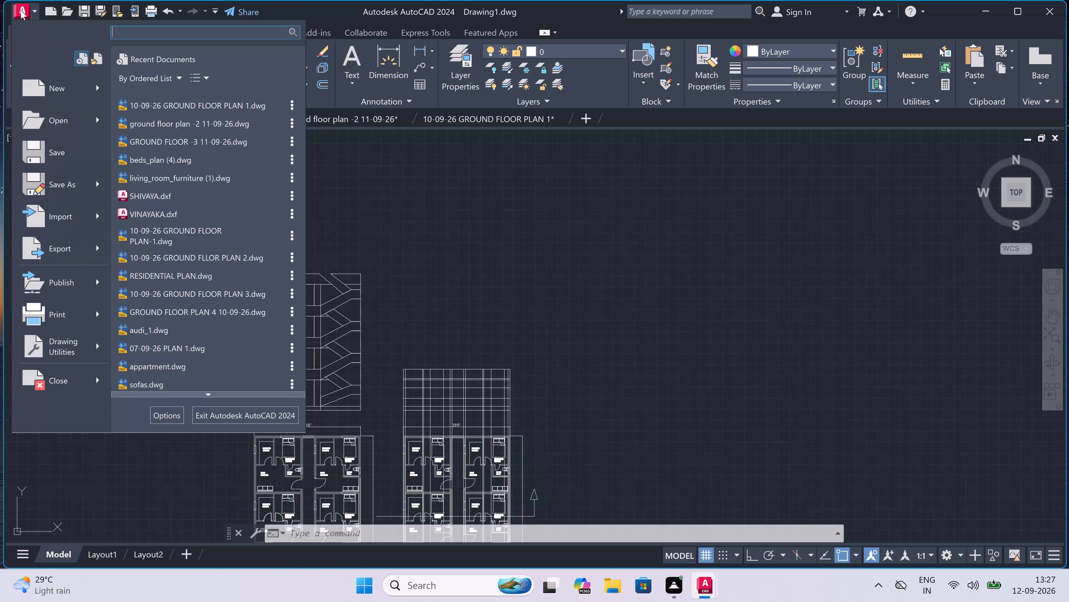
Save the drawing in Documents under the name GROUND FLOOR PLAN -1 12-09-26, as an AutoCAD 2018 drawing.
left_click(61, 179)
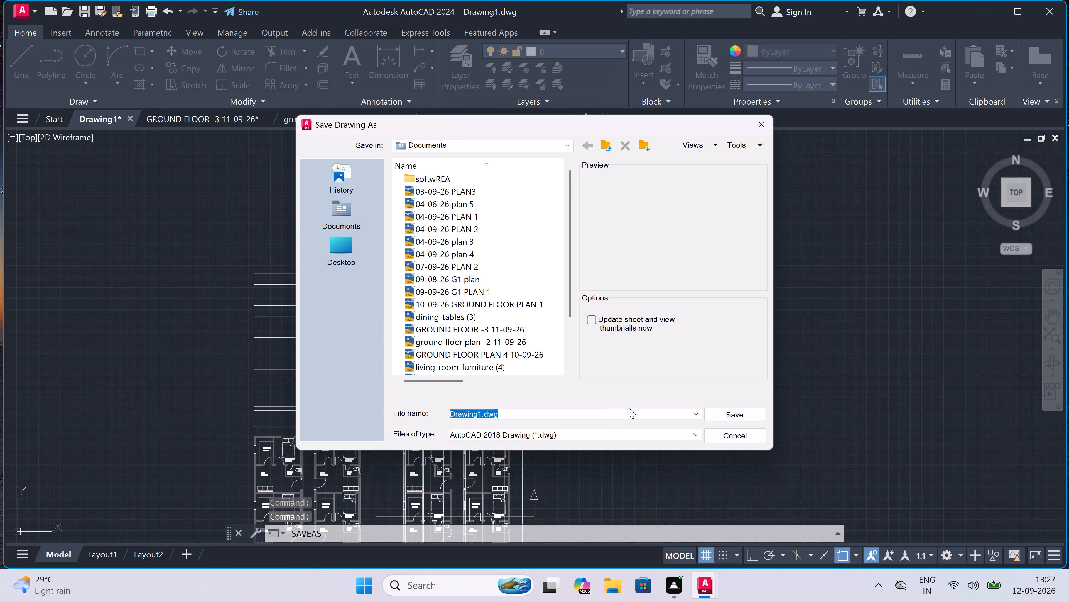
key("BackSpace")
type("GROUND")
key("space")
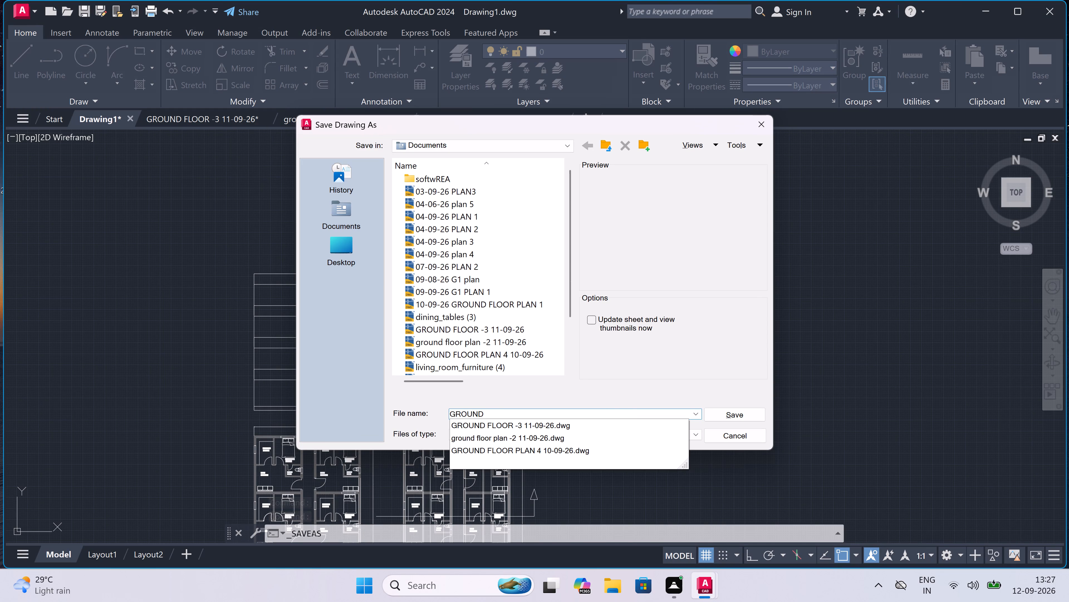
type("FLOOR")
key("space")
type("PLAN")
key("space")
type("-1")
key("space")
key("space")
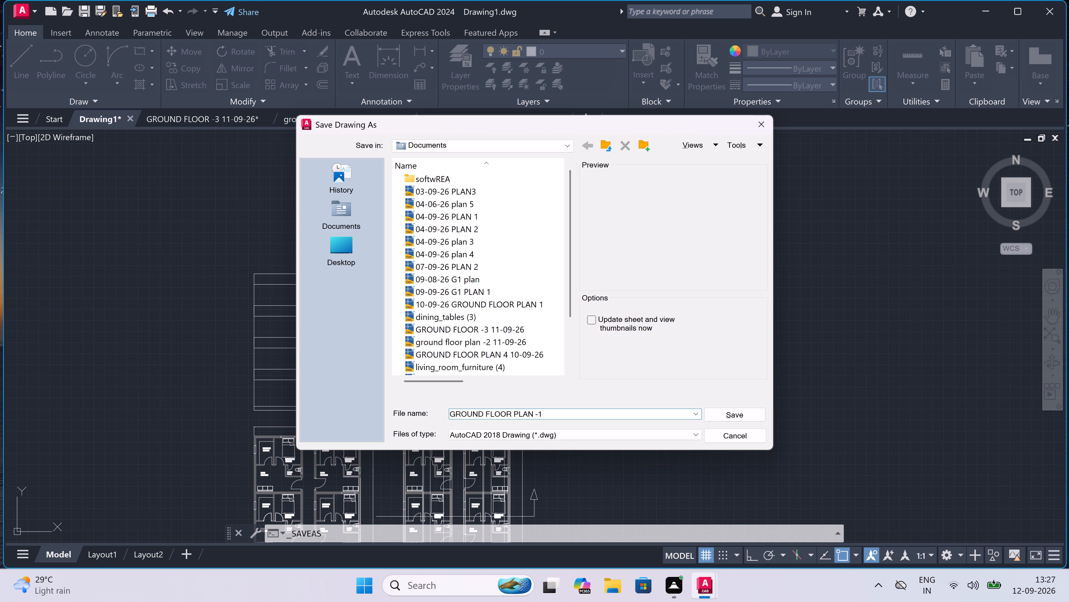
key("1")
type("2-09-26")
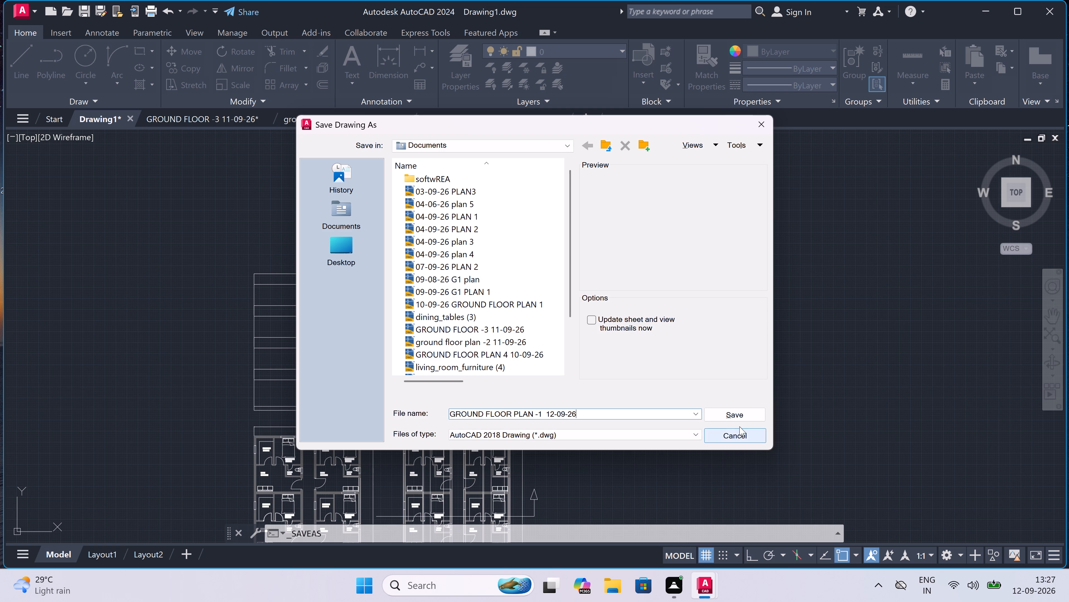
left_click(739, 412)
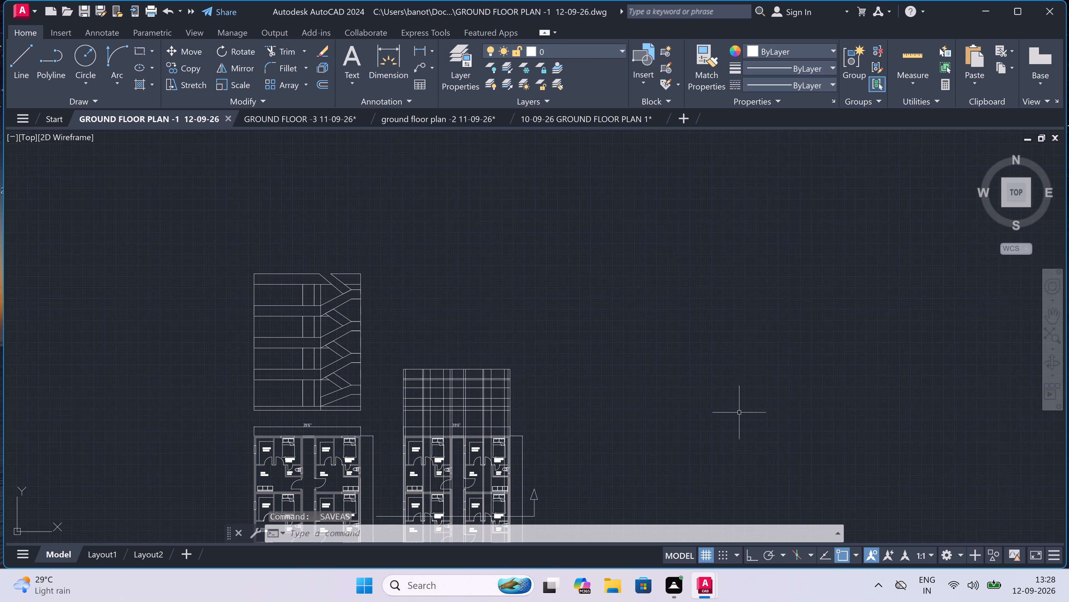
Quit AutoCAD, discarding the unsaved changes in the three other open ground floor plan drawings.
left_click(1058, 3)
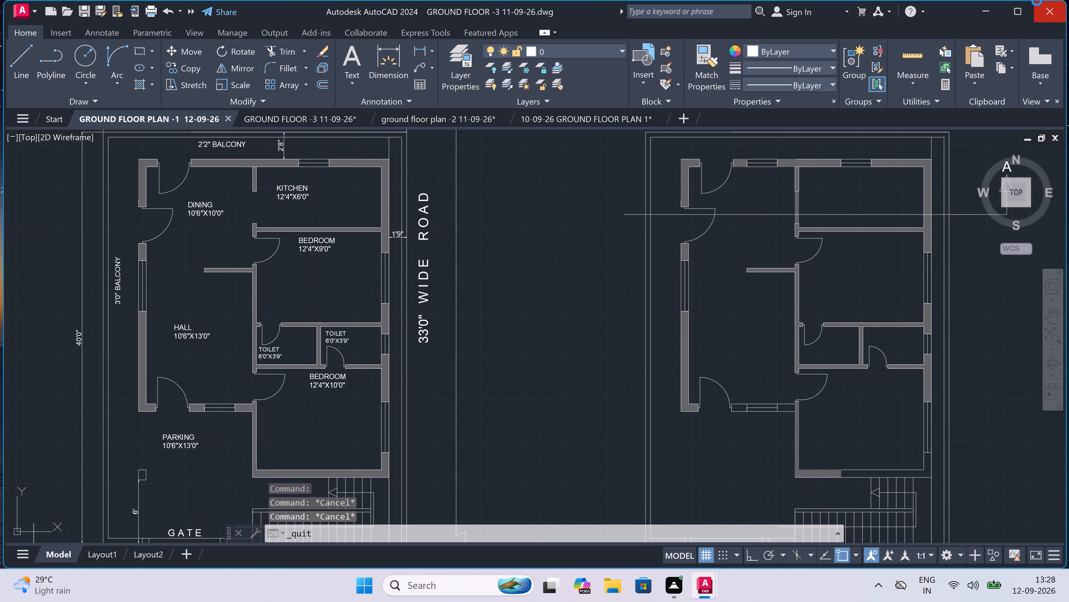
left_click(579, 317)
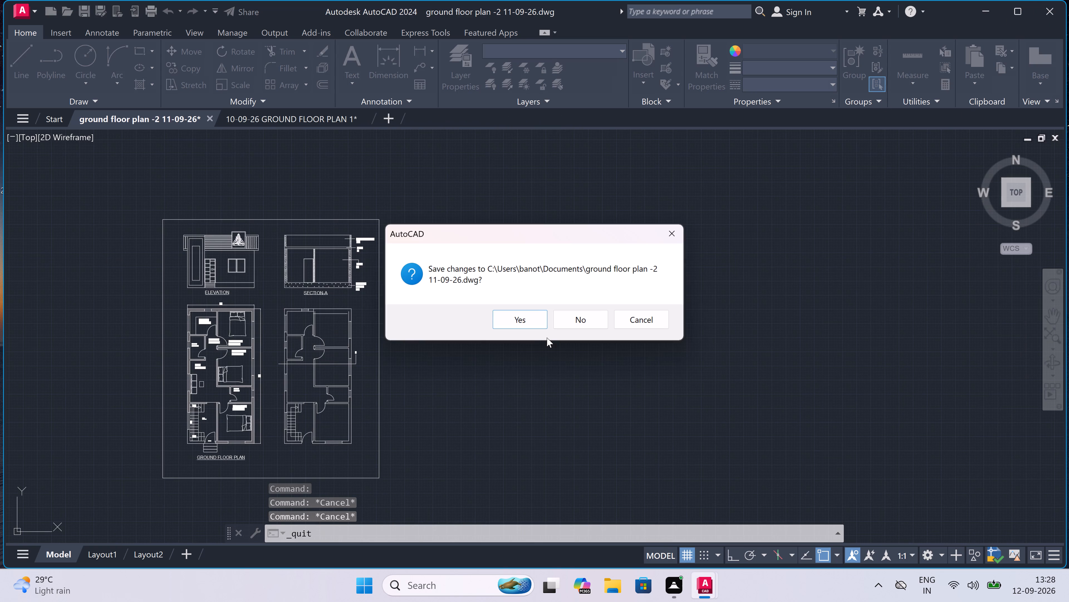
left_click(561, 316)
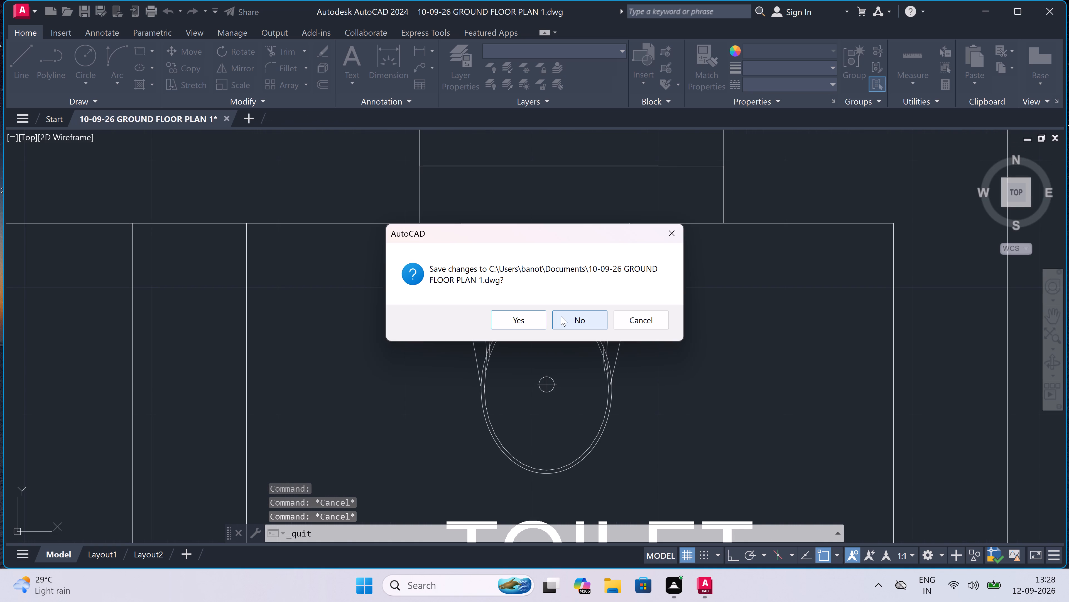
left_click(561, 316)
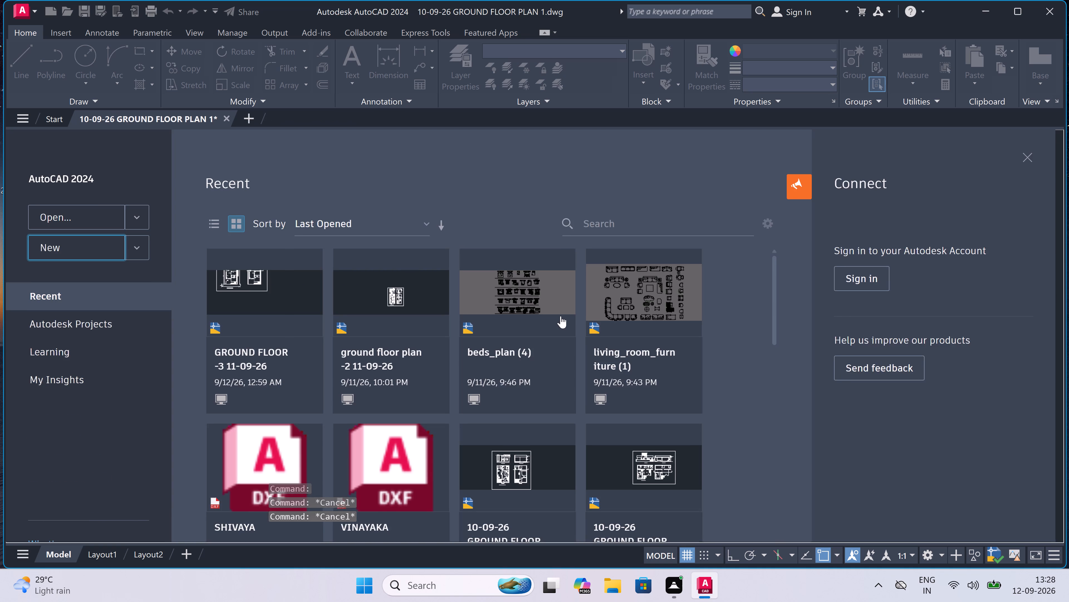
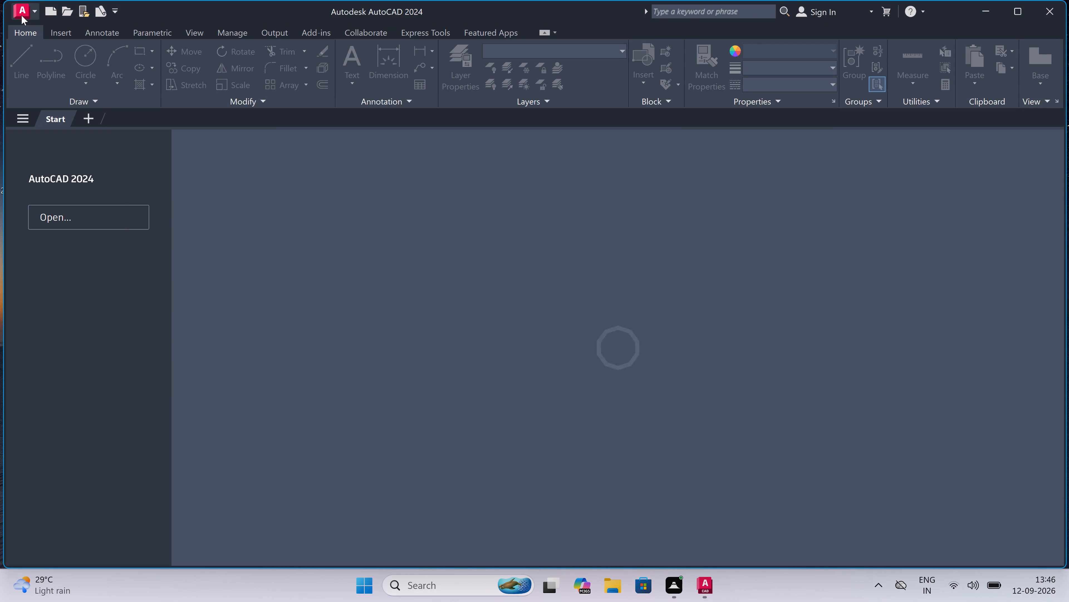
Reopen the recent drawing GROUND FLOOR PLAN -1 12-09-26.
left_click(21, 9)
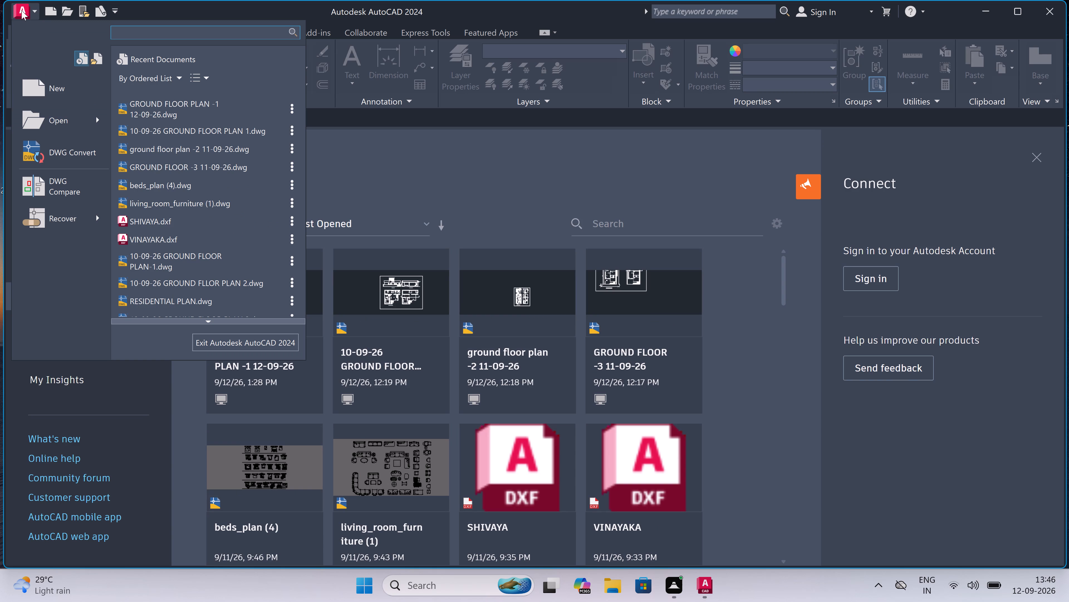
key("Escape")
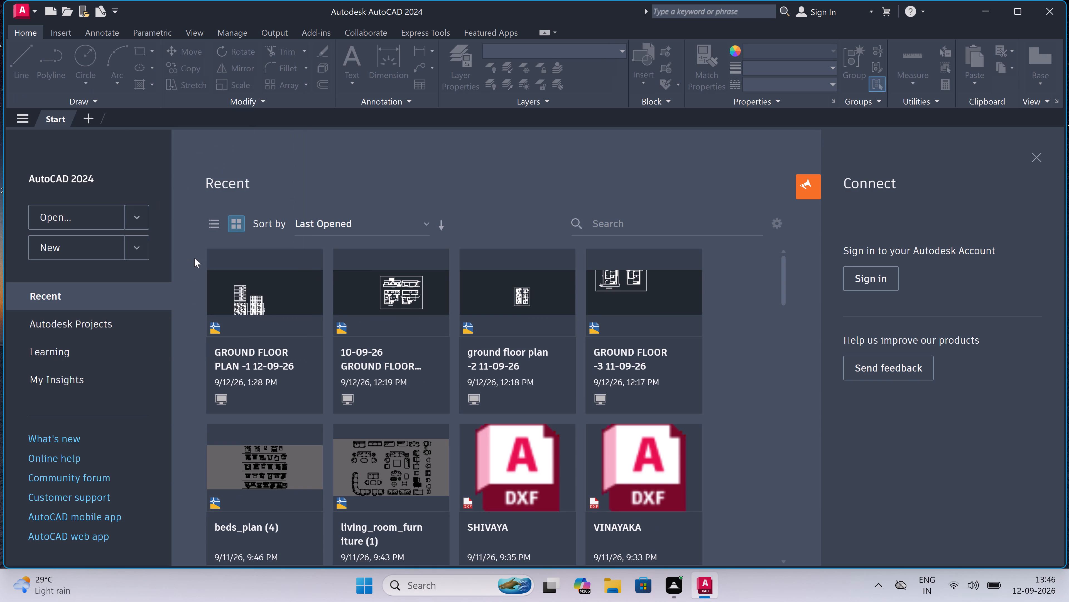
triple_click(235, 286)
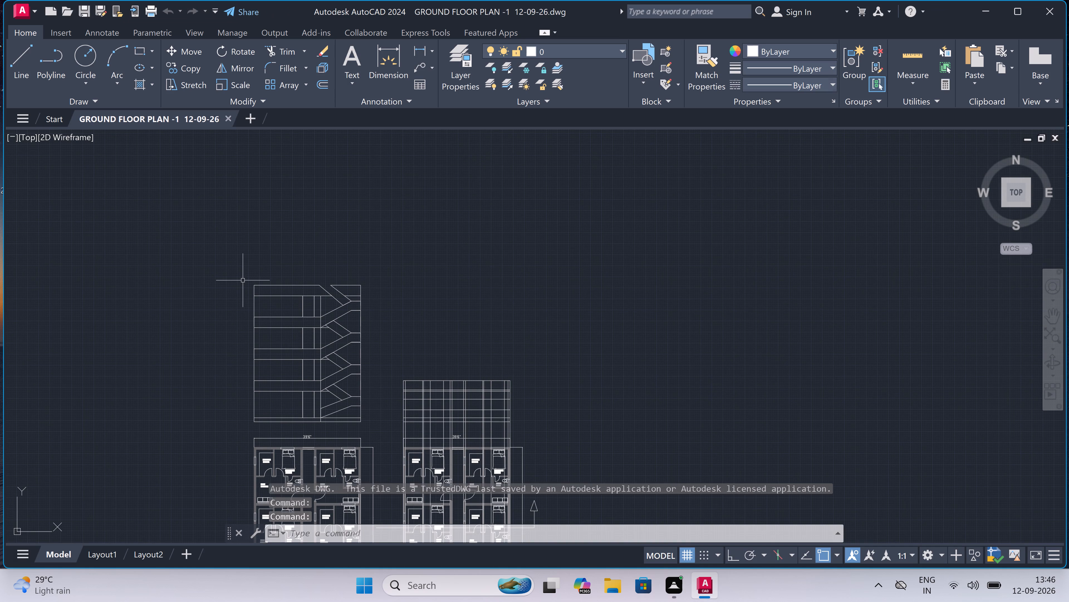
Examine the reopened drawing's two floor plans, the staircase section and the projected elevation lines above the plans.
scroll(243, 280, "down", 2)
scroll(205, 335, "up", 1)
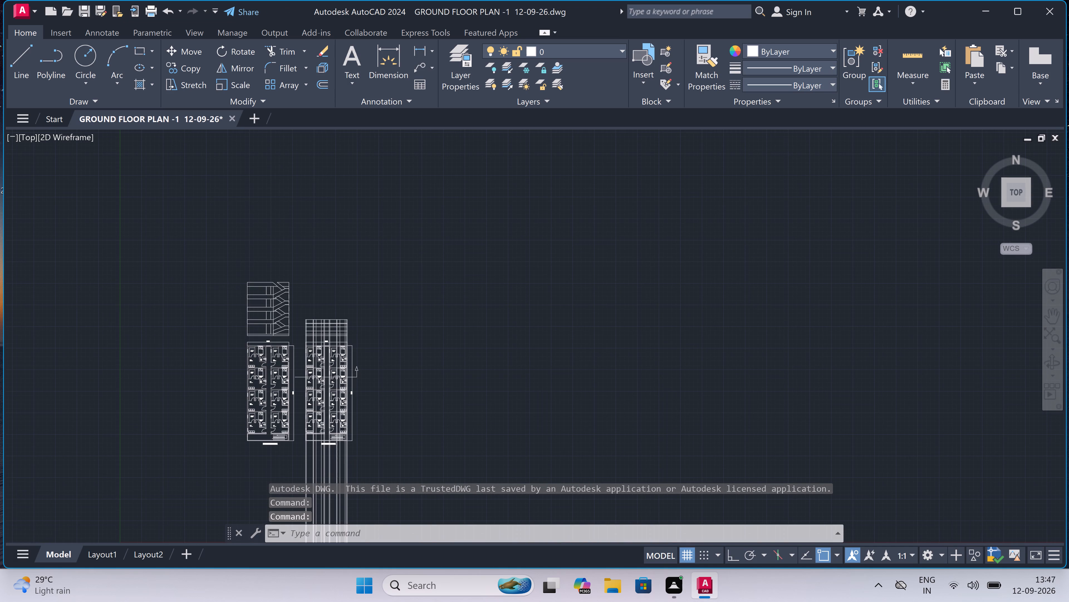
scroll(192, 462, "down", 2)
scroll(184, 482, "up", 2)
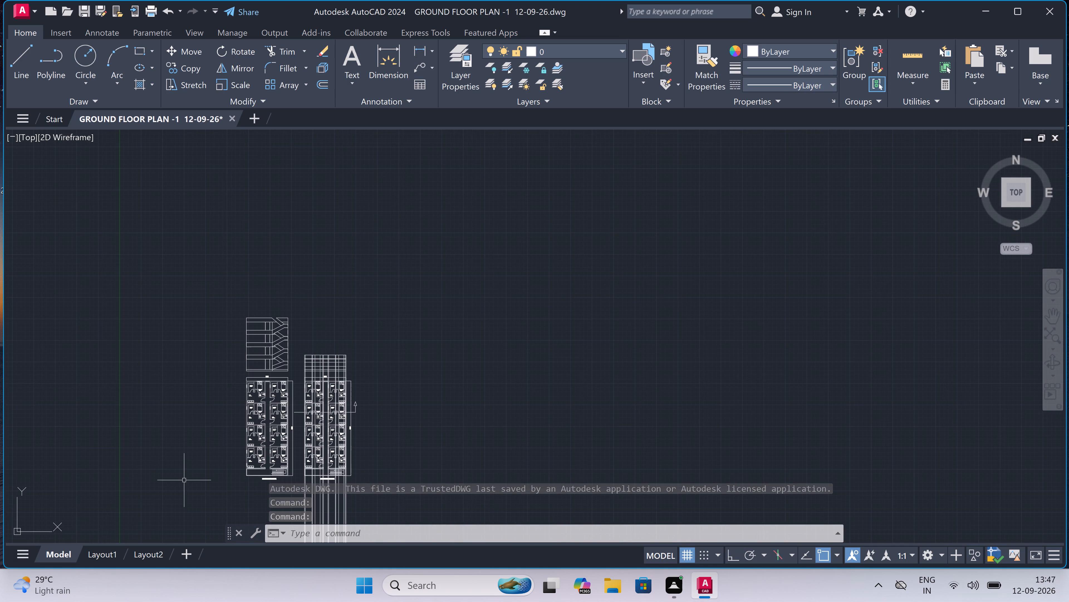
scroll(184, 479, "up", 3)
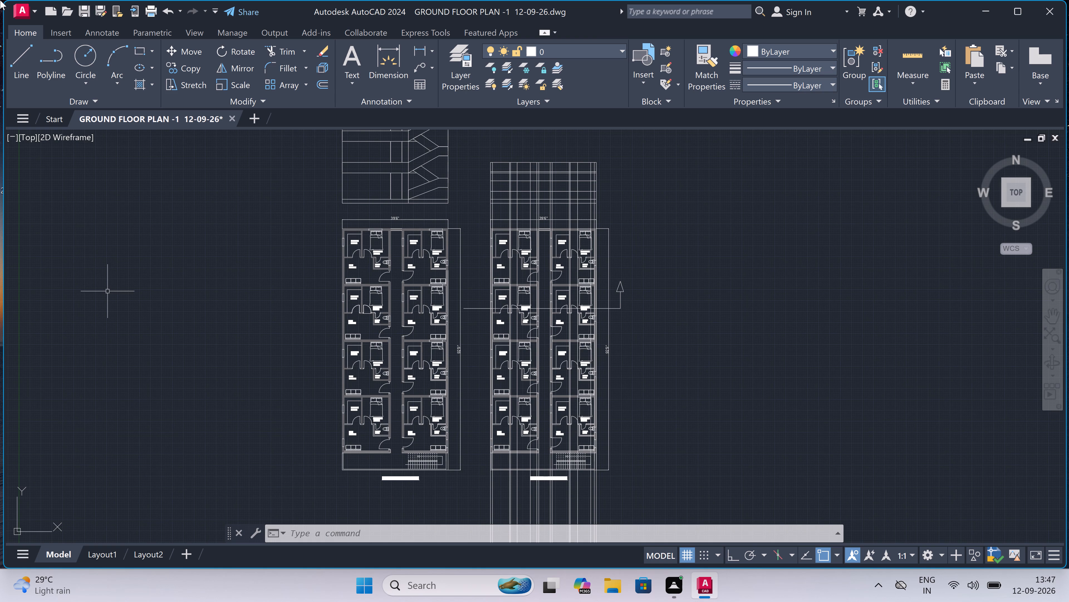
scroll(464, 284, "down", 2)
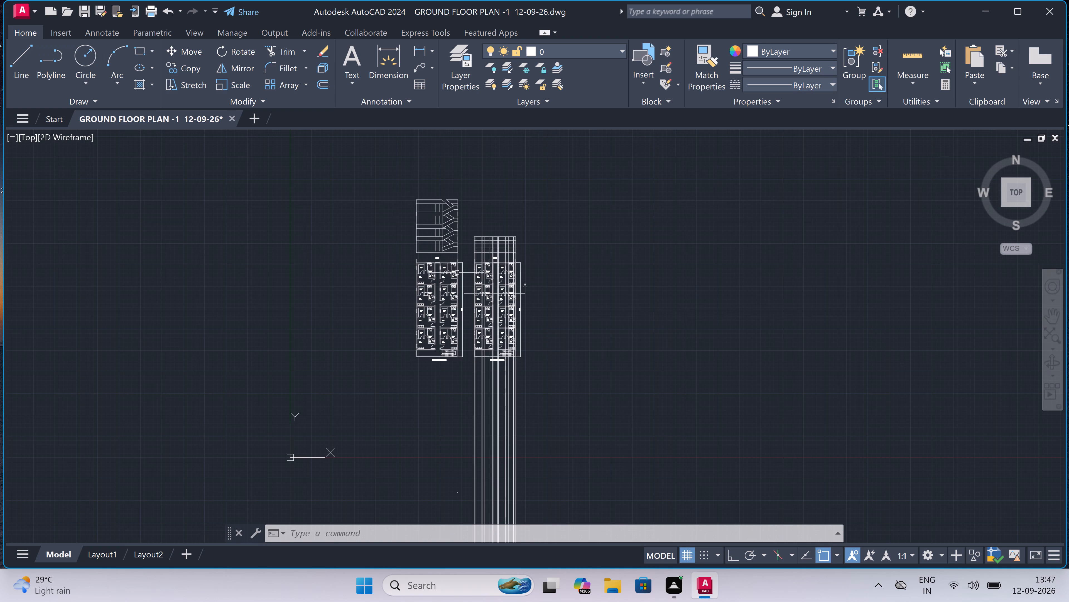
scroll(441, 202, "up", 2)
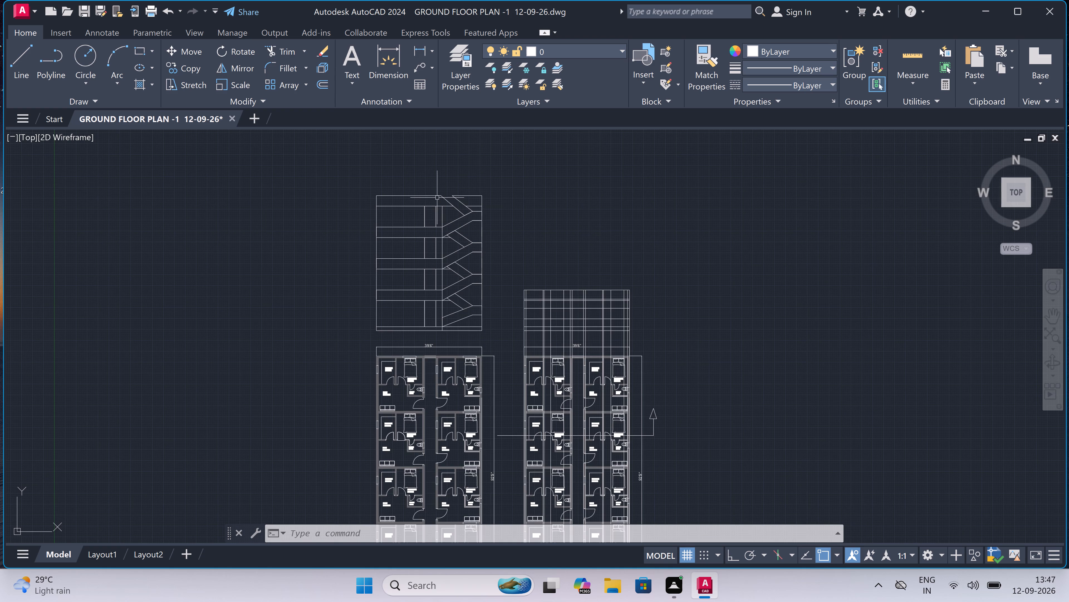
scroll(437, 198, "up", 2)
scroll(432, 178, "down", 1)
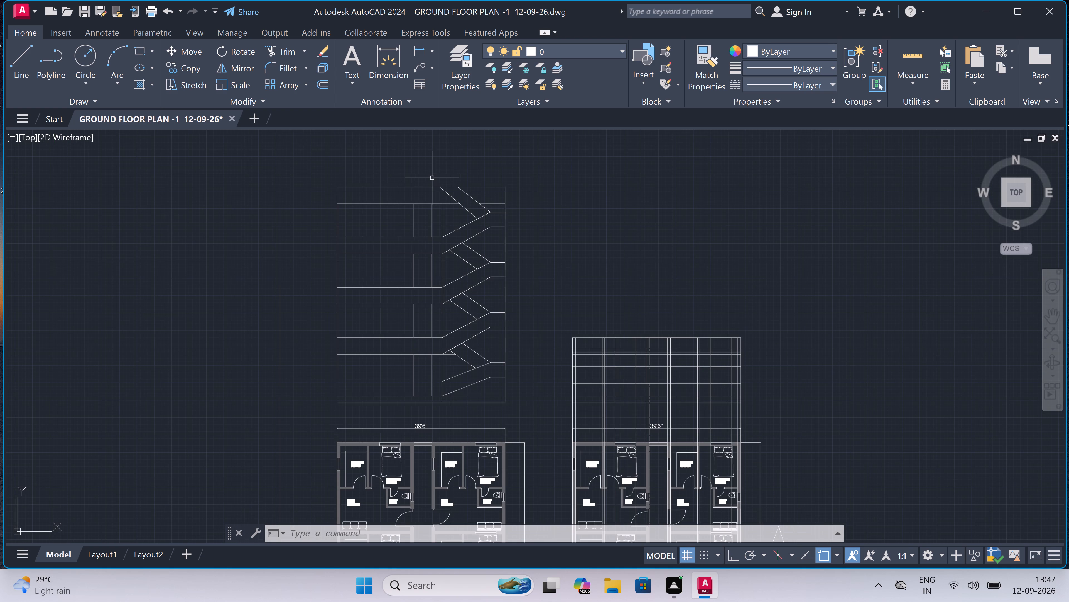
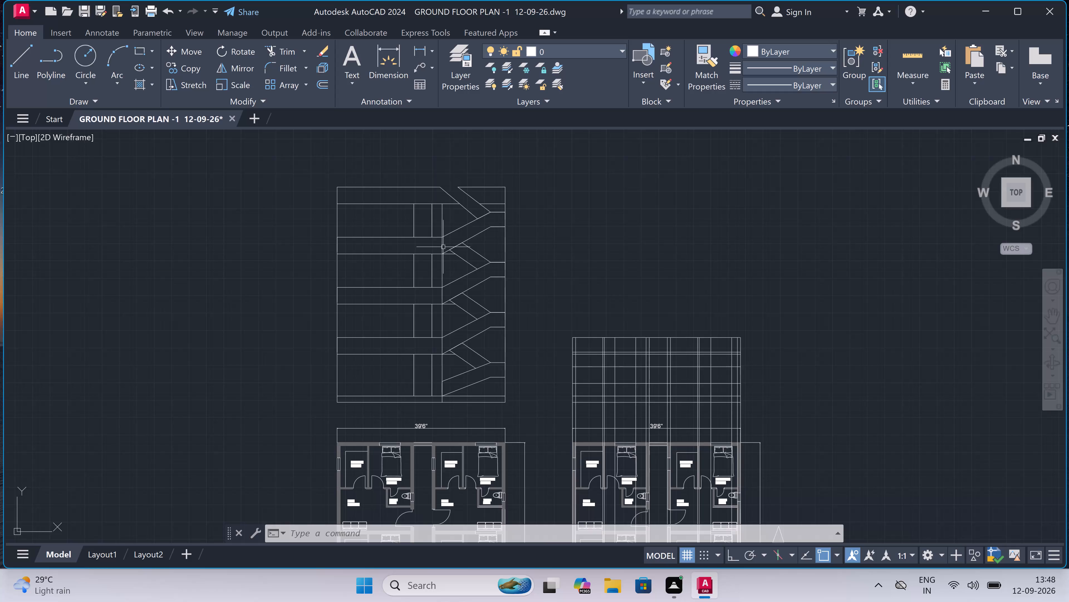
Examine the staircase section above the floor plan, from its overall floor levels to the open gap at the topmost flight.
scroll(426, 259, "up", 2)
scroll(426, 259, "down", 2)
scroll(370, 325, "up", 2)
scroll(416, 321, "down", 2)
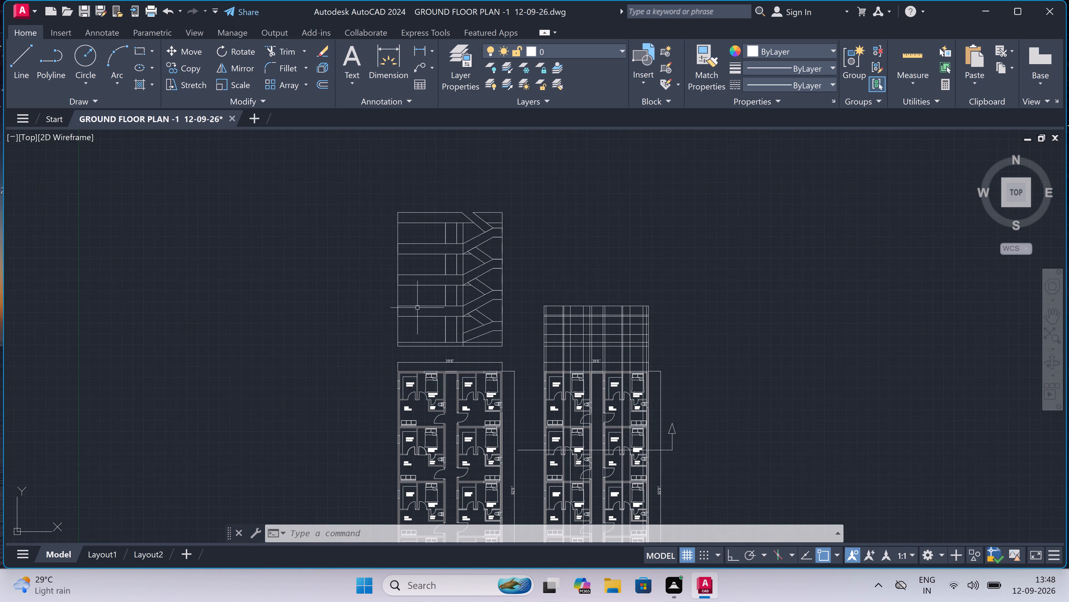
scroll(420, 258, "up", 2)
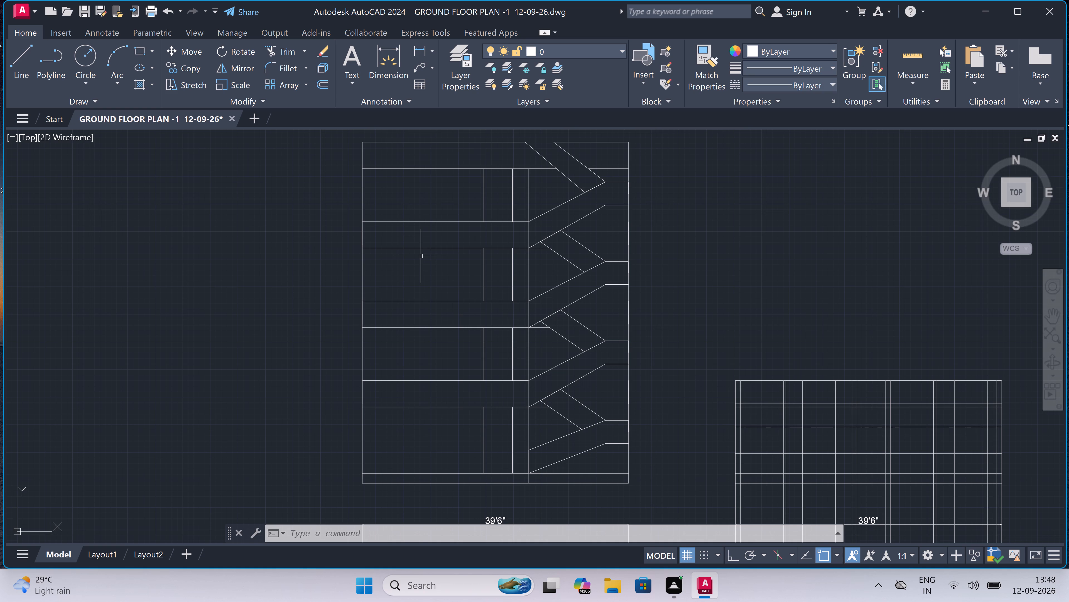
scroll(420, 256, "down", 4)
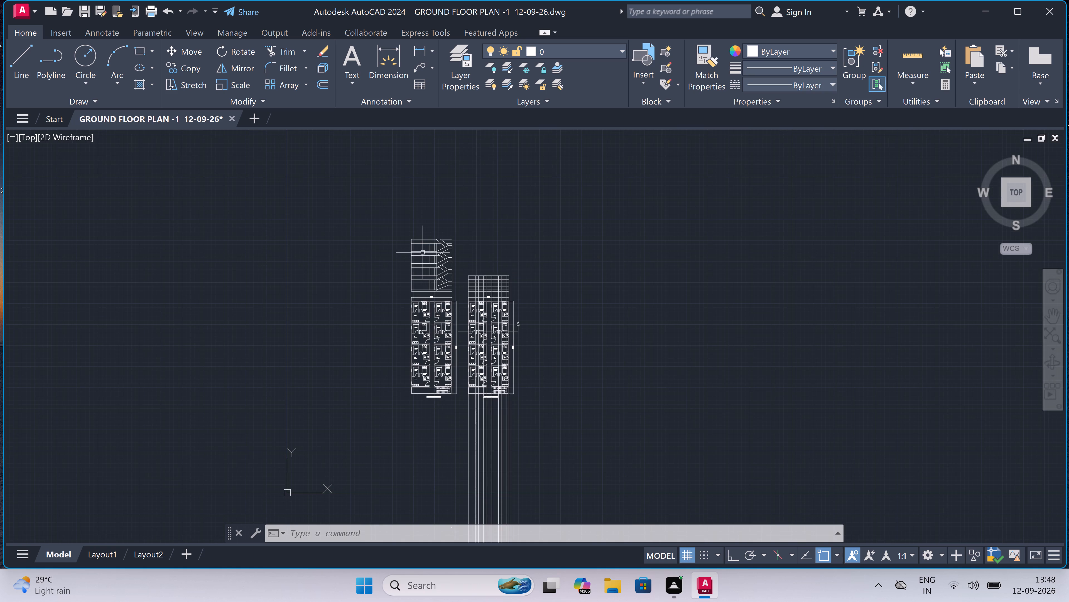
scroll(444, 237, "up", 5)
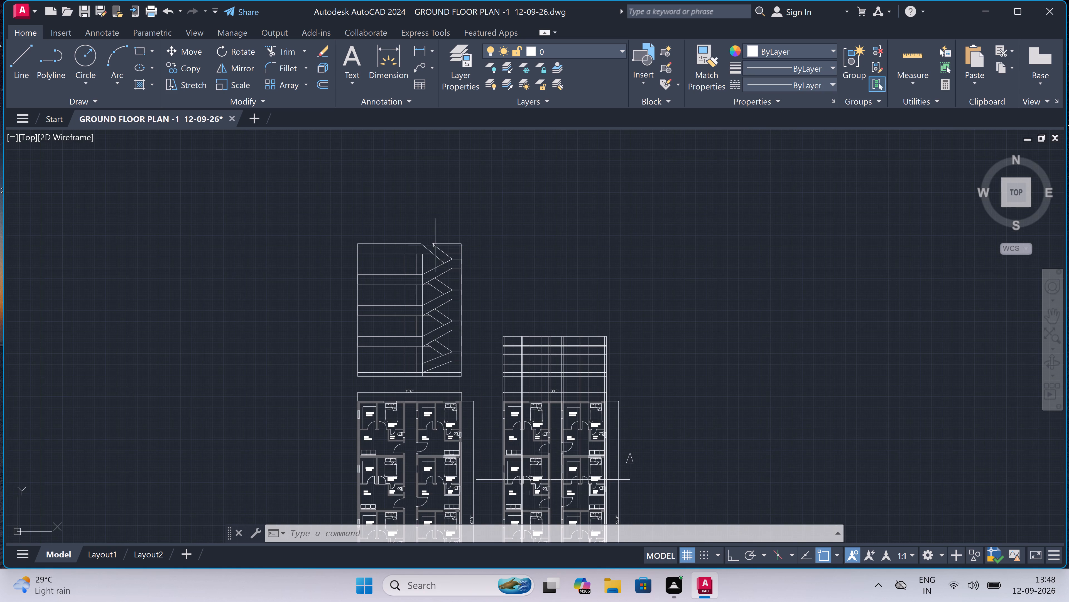
scroll(433, 238, "up", 3)
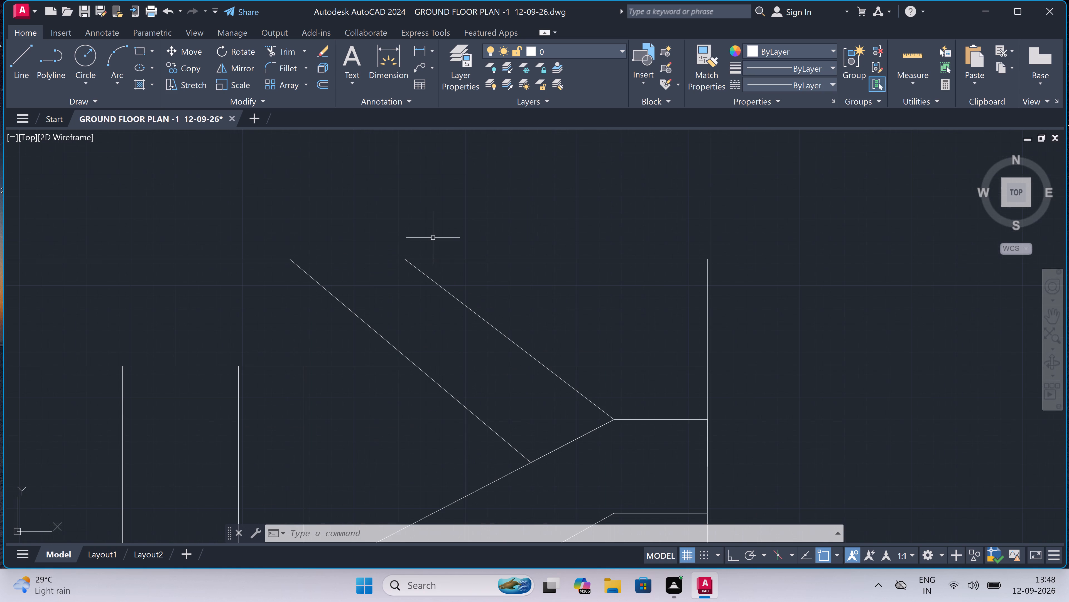
scroll(433, 238, "up", 1)
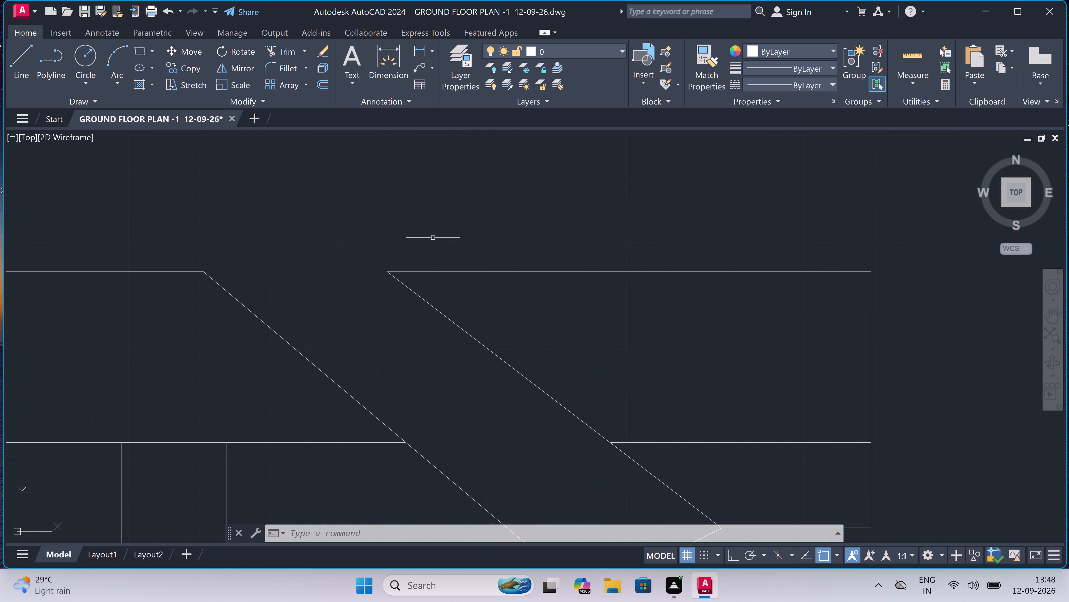
scroll(433, 238, "down", 1)
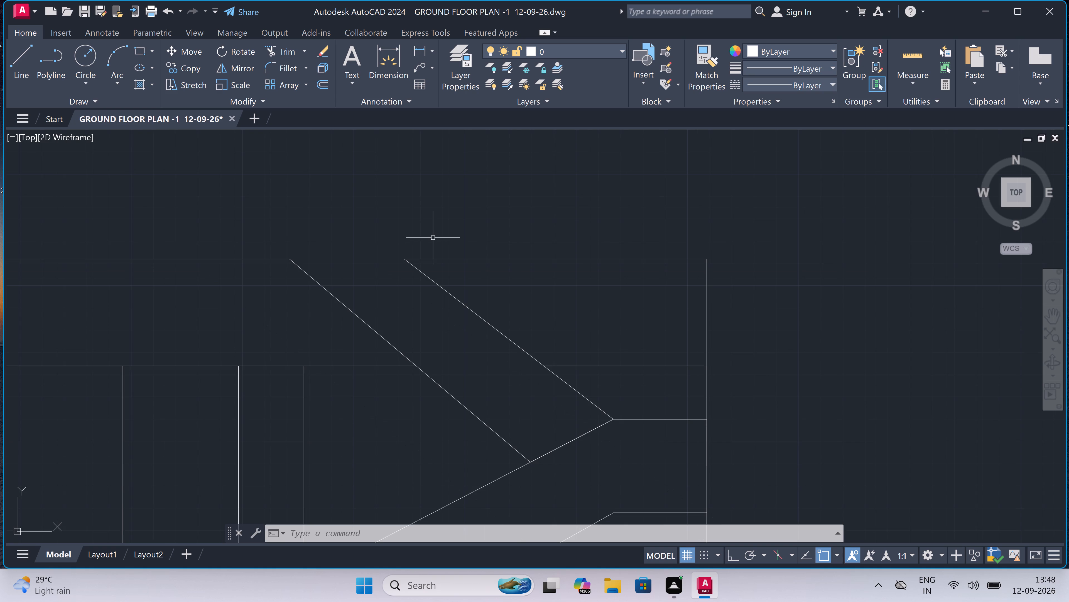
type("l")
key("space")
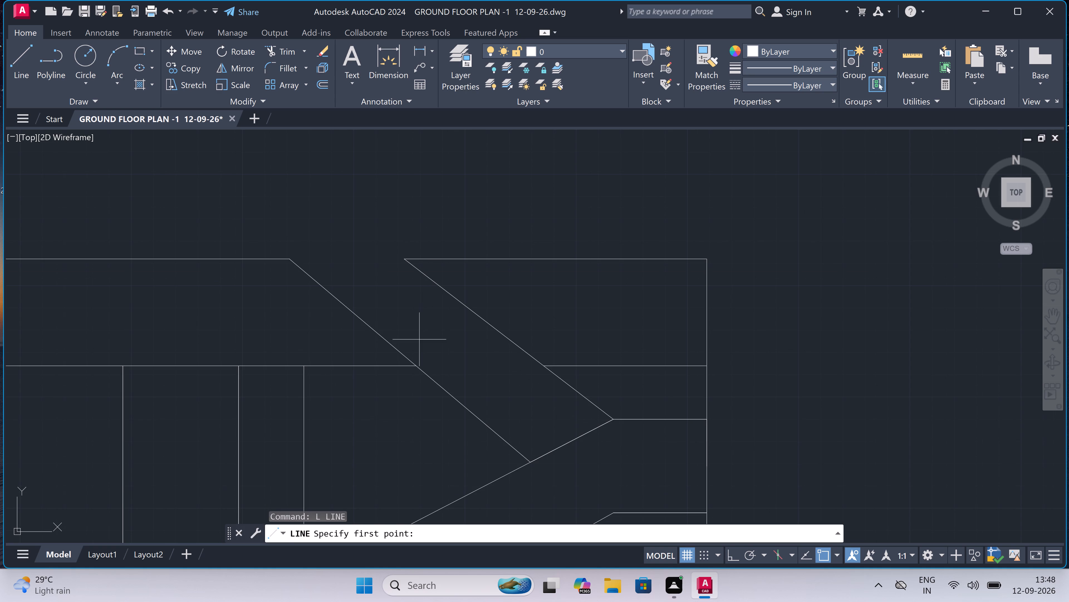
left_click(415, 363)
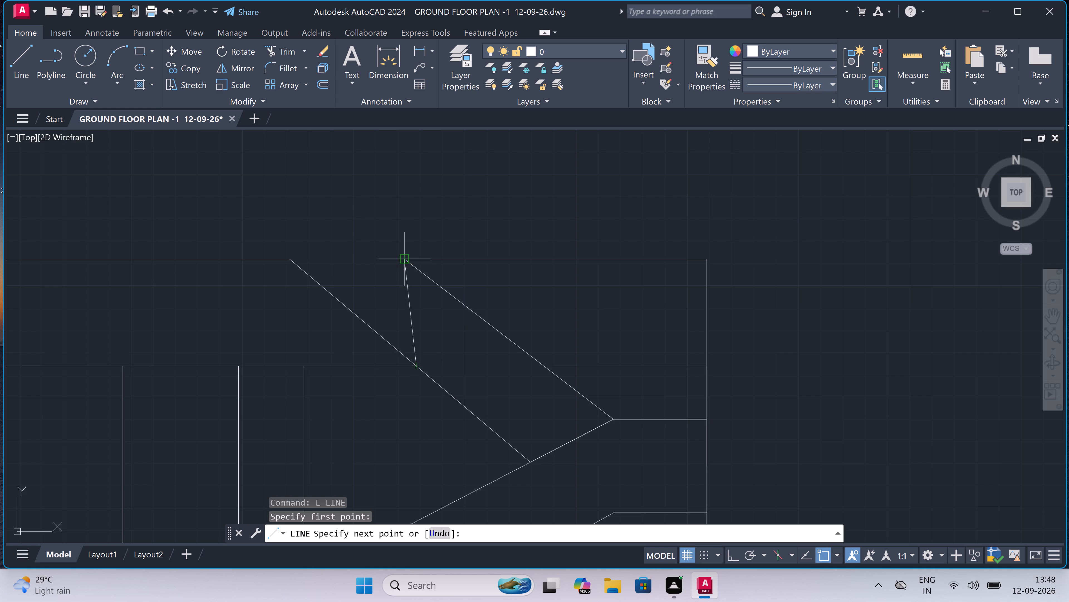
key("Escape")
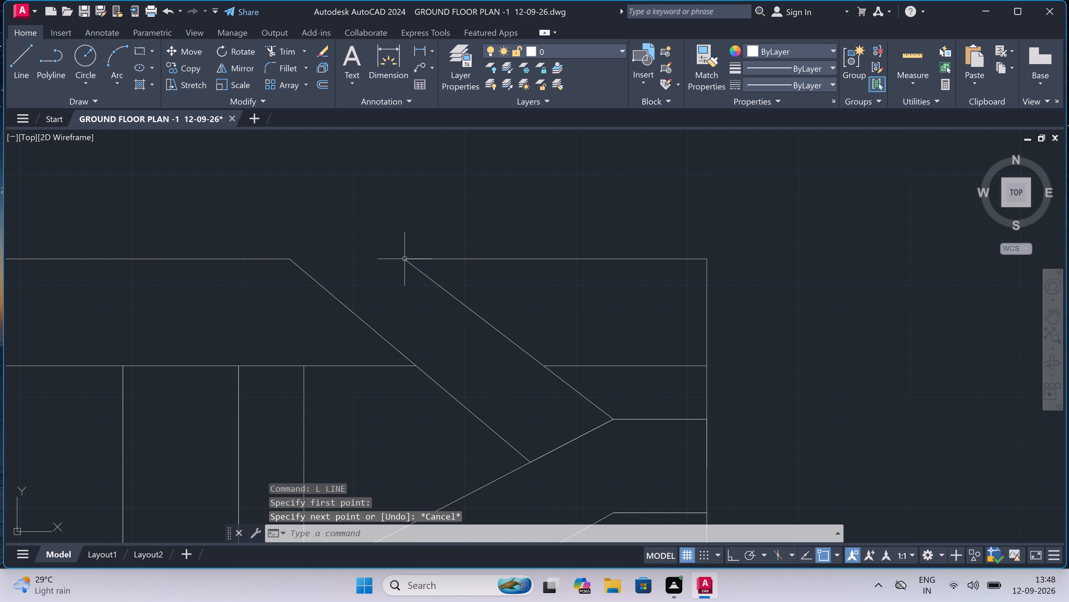
Draw a near-vertical line from the topmost flight's upper corner down to the top slab's lower line in the staircase section.
key("space")
left_click_drag(404, 259, 405, 264)
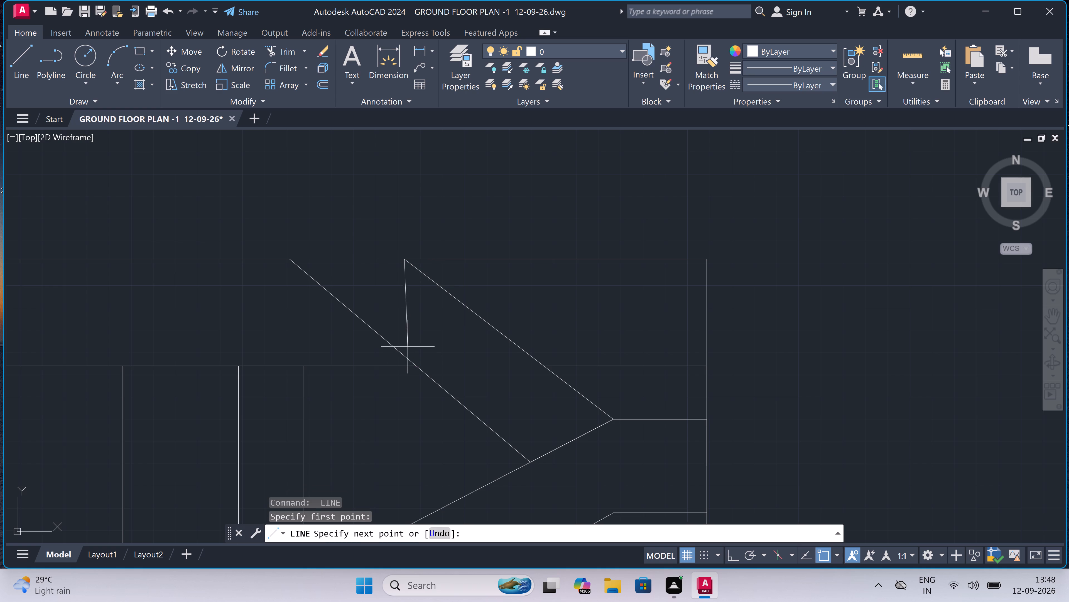
scroll(408, 359, "up", 5)
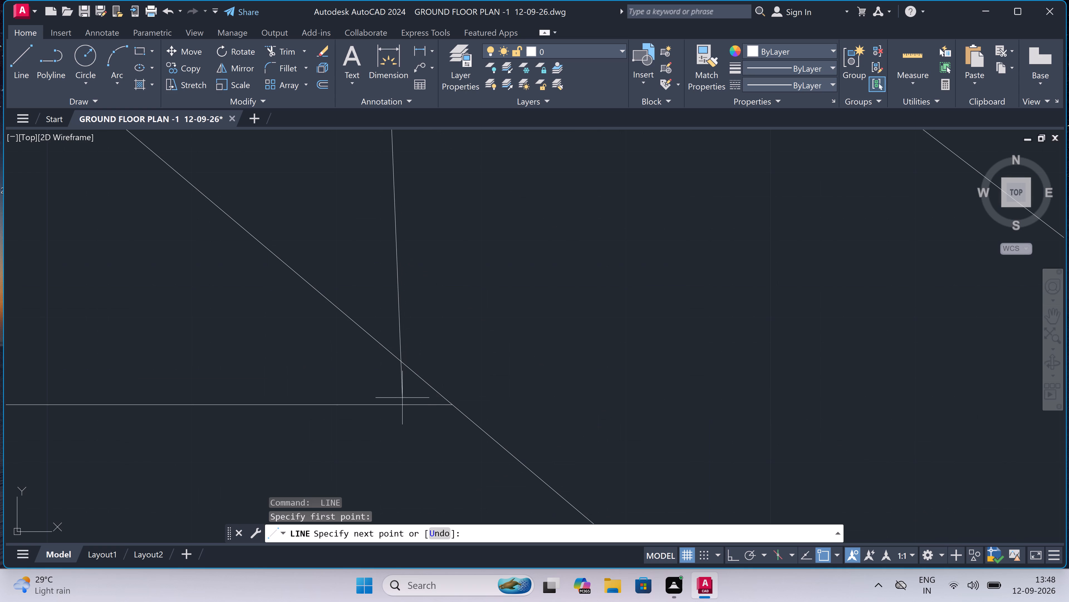
left_click_drag(402, 406, 402, 412)
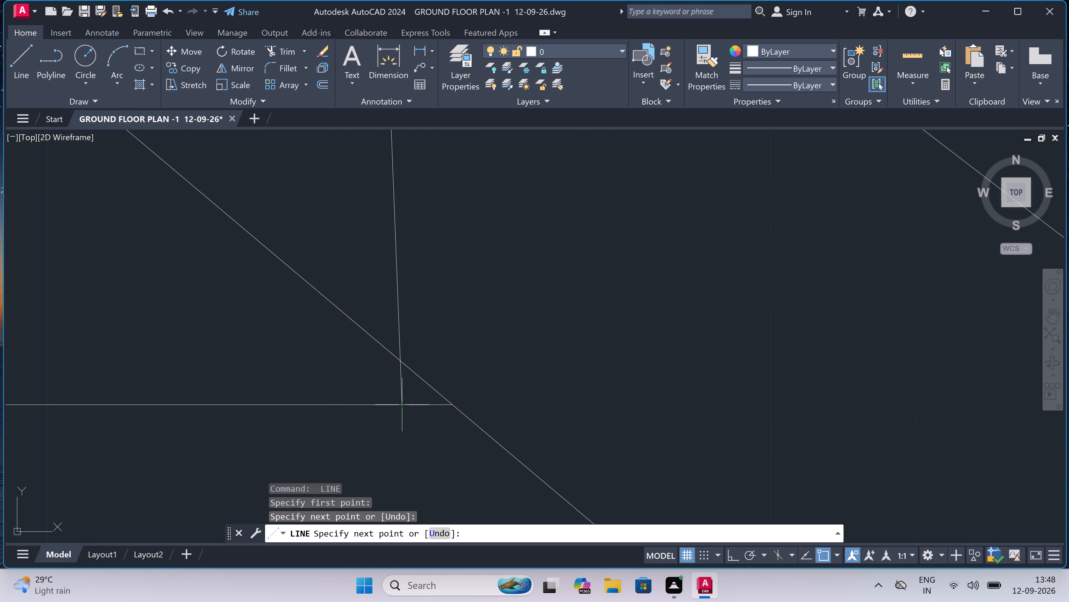
key("Escape")
Trim the topmost flight's lower sloping line where it runs up past the new near-vertical line.
type("tr")
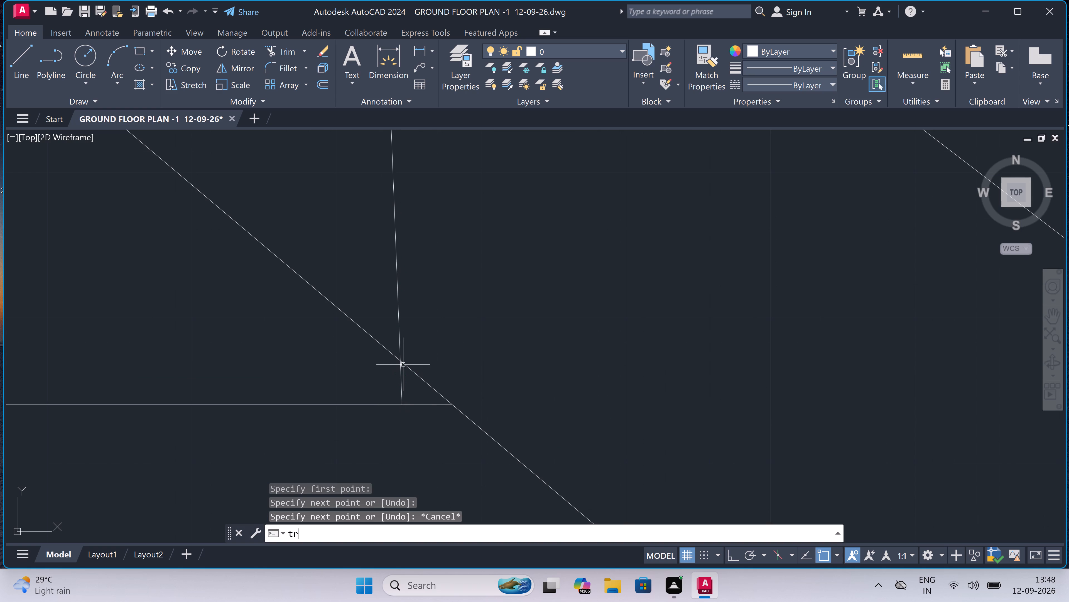
key("space")
scroll(411, 370, "down", 3)
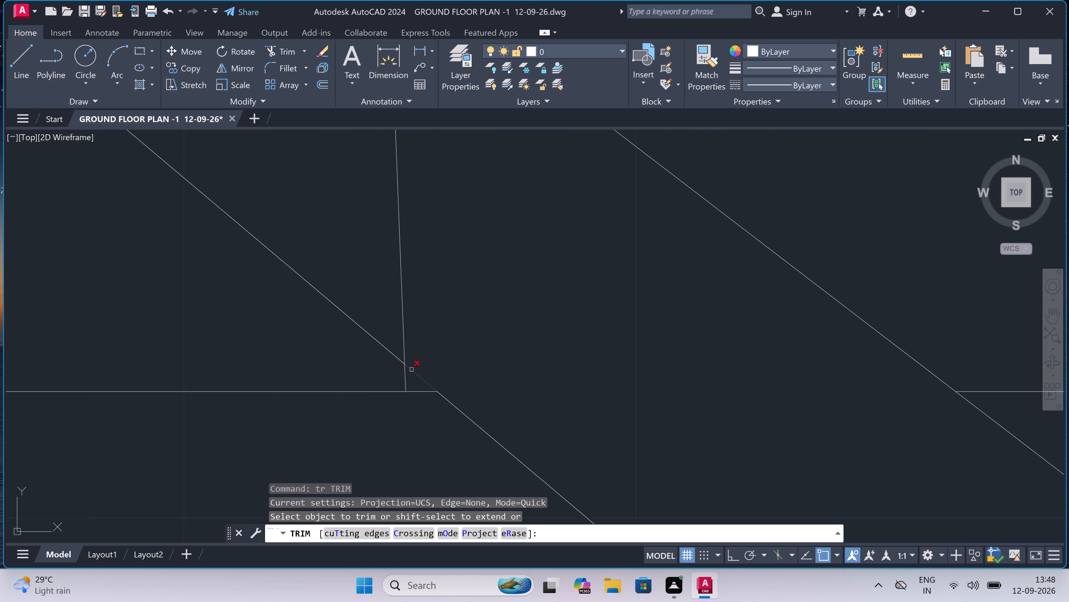
left_click(393, 359)
left_click(385, 325)
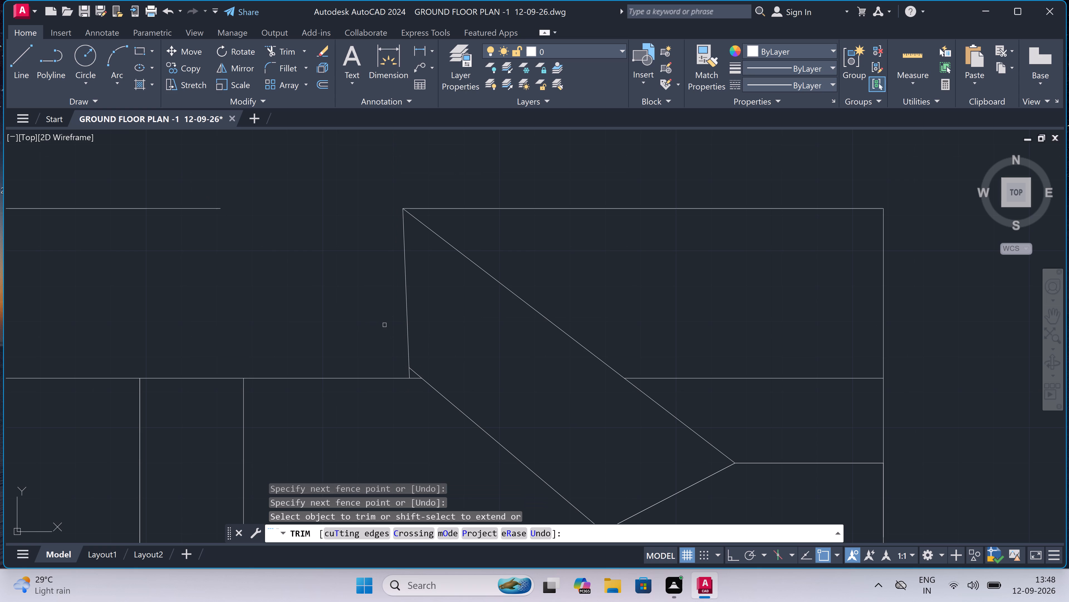
scroll(384, 321, "down", 1)
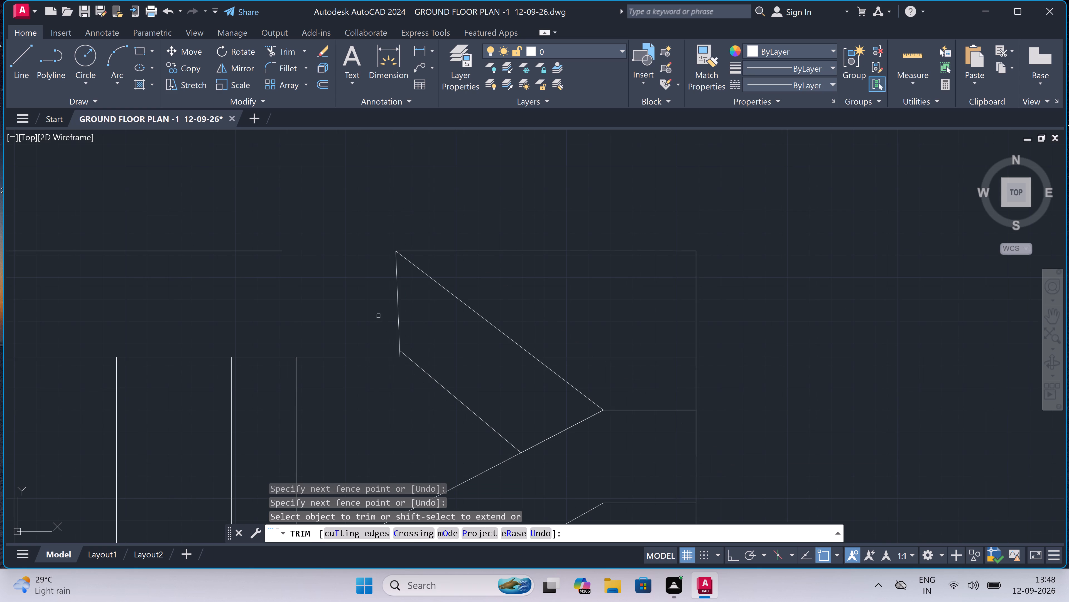
scroll(333, 259, "up", 1)
key("Escape")
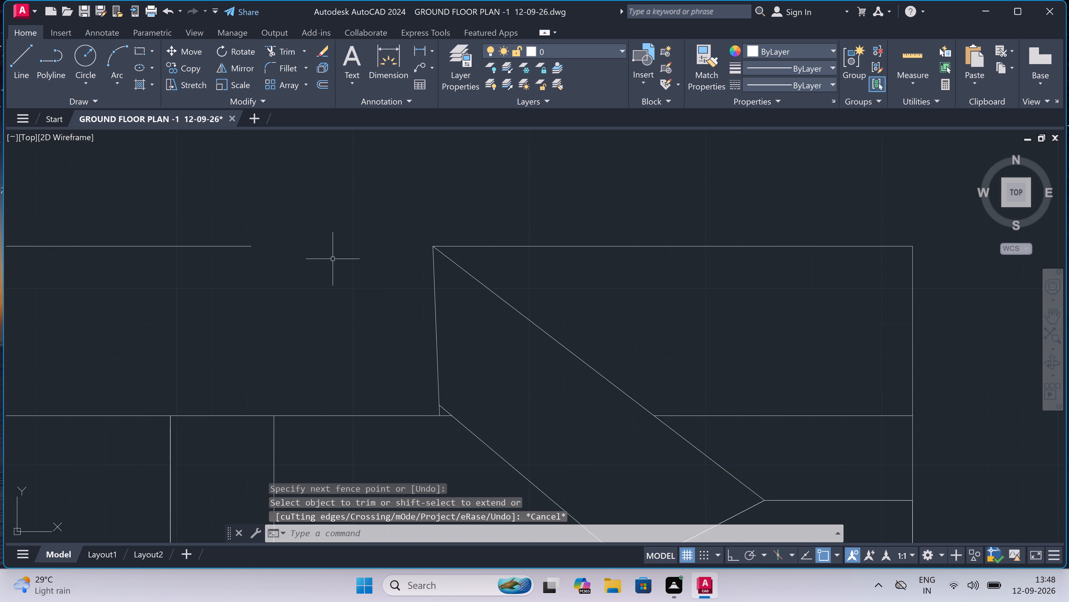
Extend the top slab's upper horizontal line across the gap to the topmost flight's upper corner.
type("ex")
key("space")
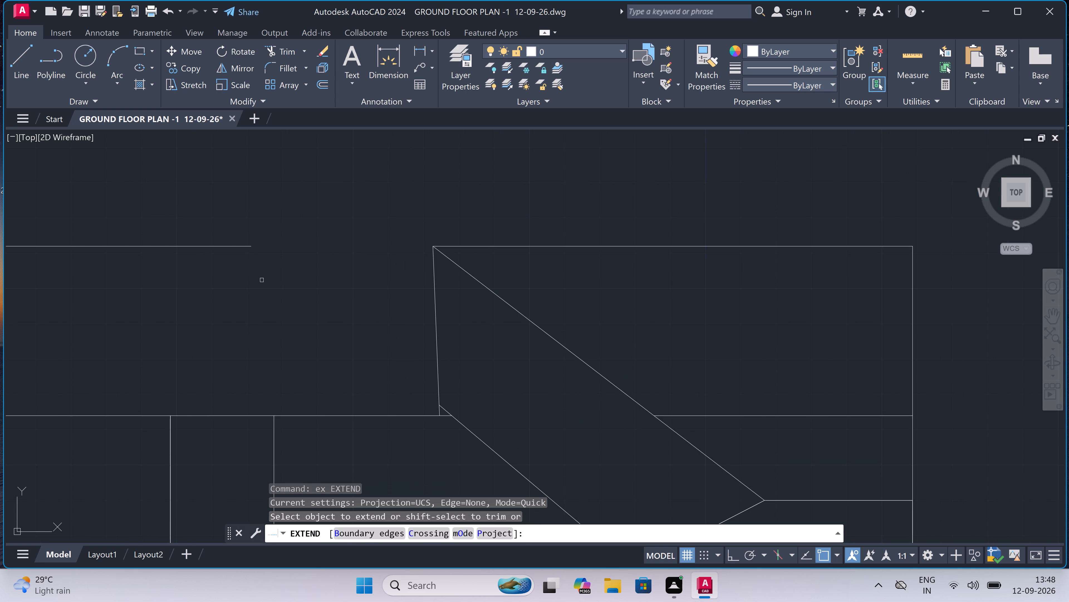
left_click_drag(241, 282, 241, 280)
left_click(230, 226)
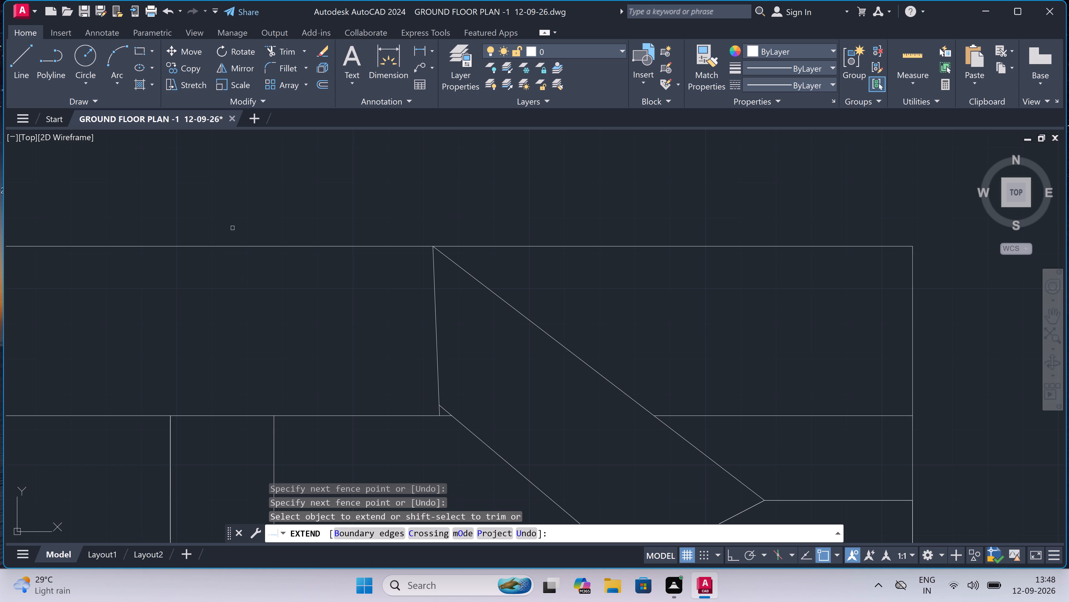
key("Escape")
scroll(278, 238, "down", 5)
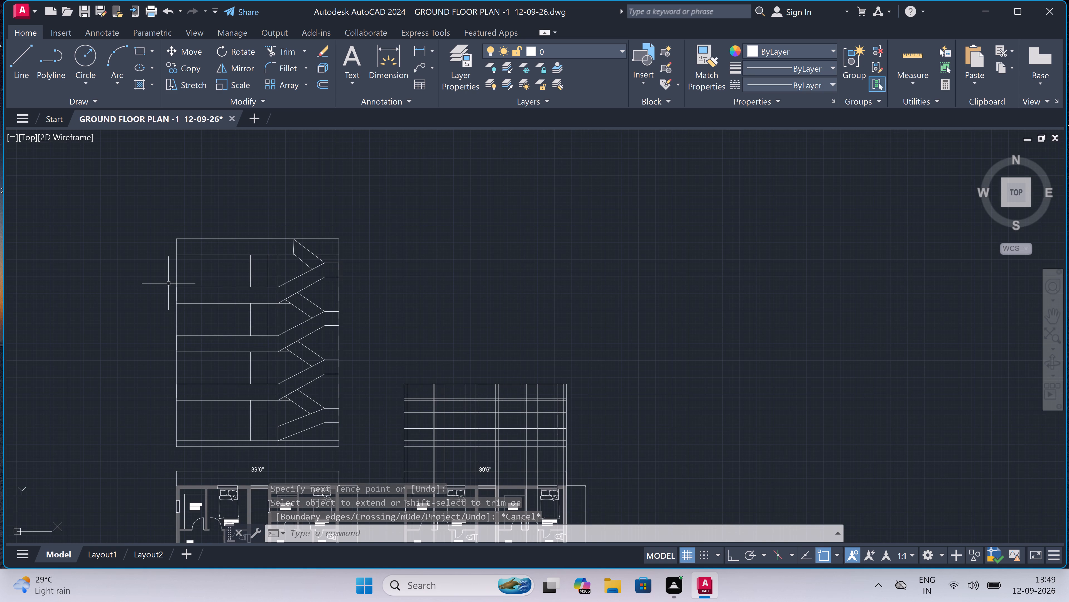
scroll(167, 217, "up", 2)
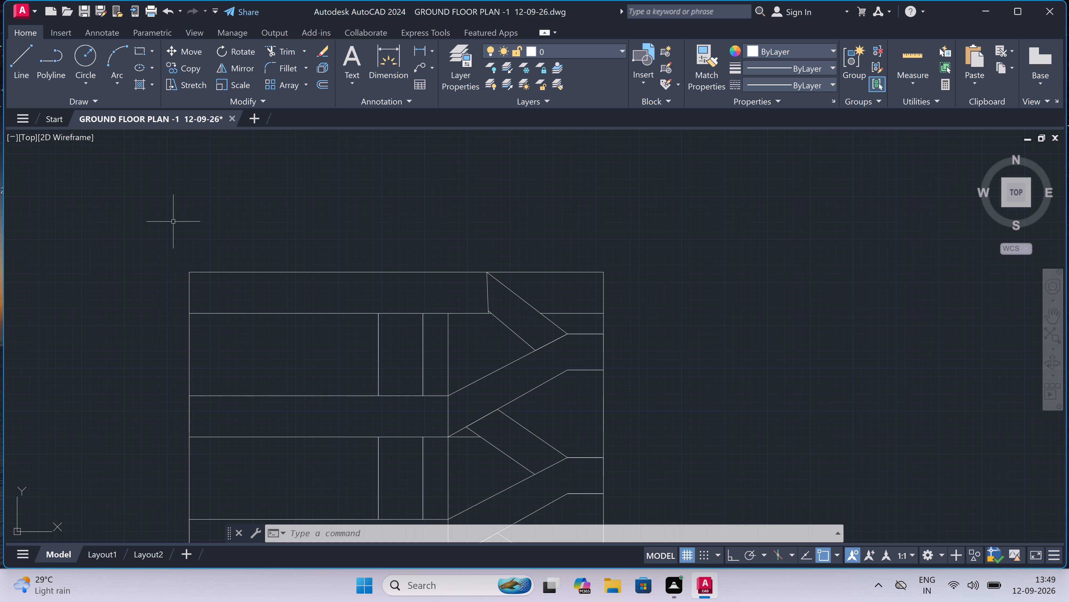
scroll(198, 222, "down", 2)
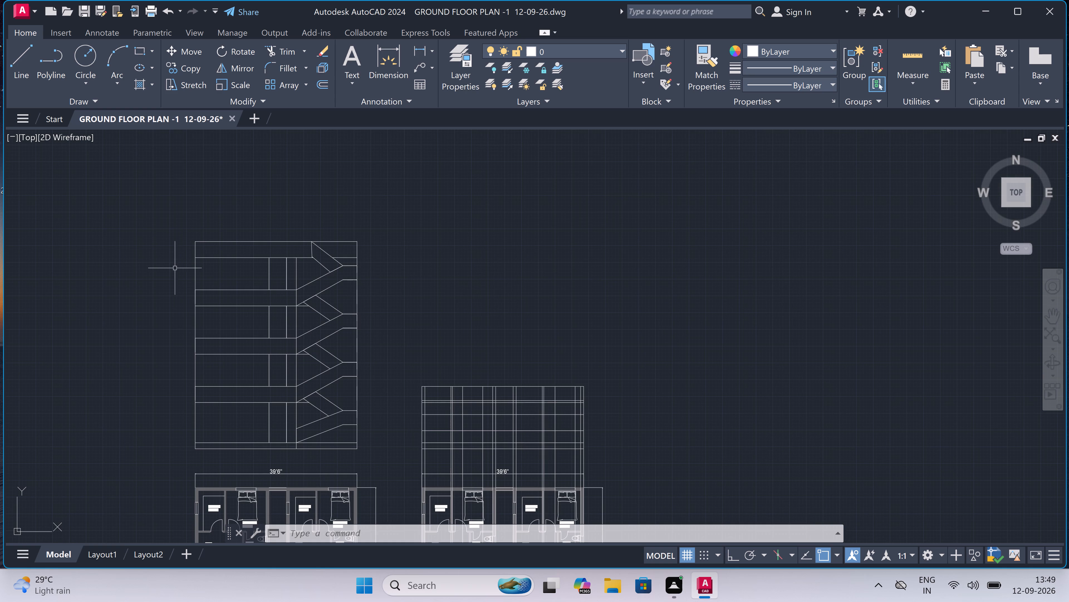
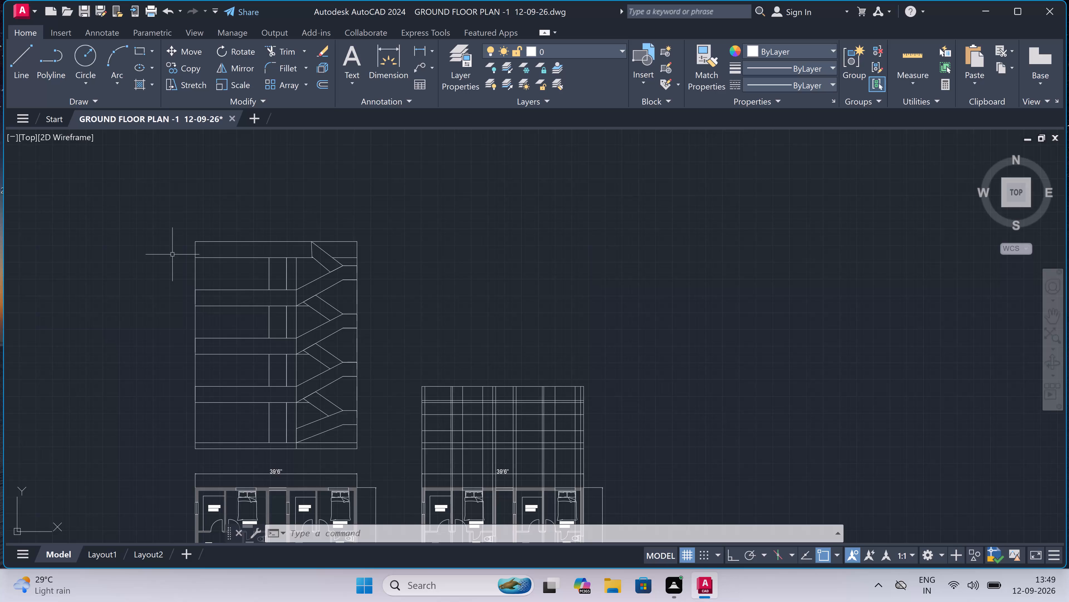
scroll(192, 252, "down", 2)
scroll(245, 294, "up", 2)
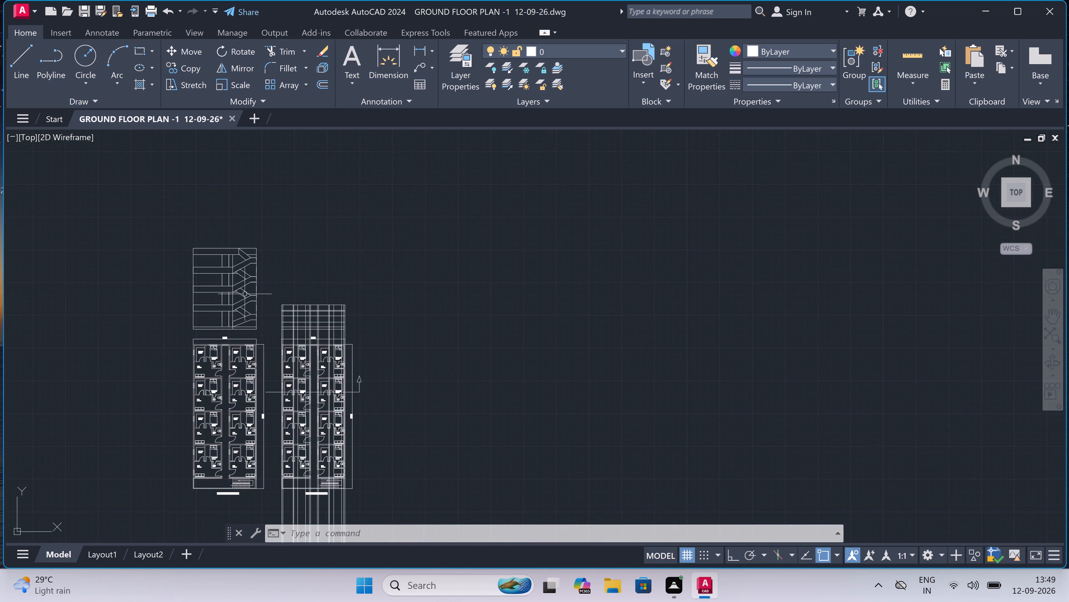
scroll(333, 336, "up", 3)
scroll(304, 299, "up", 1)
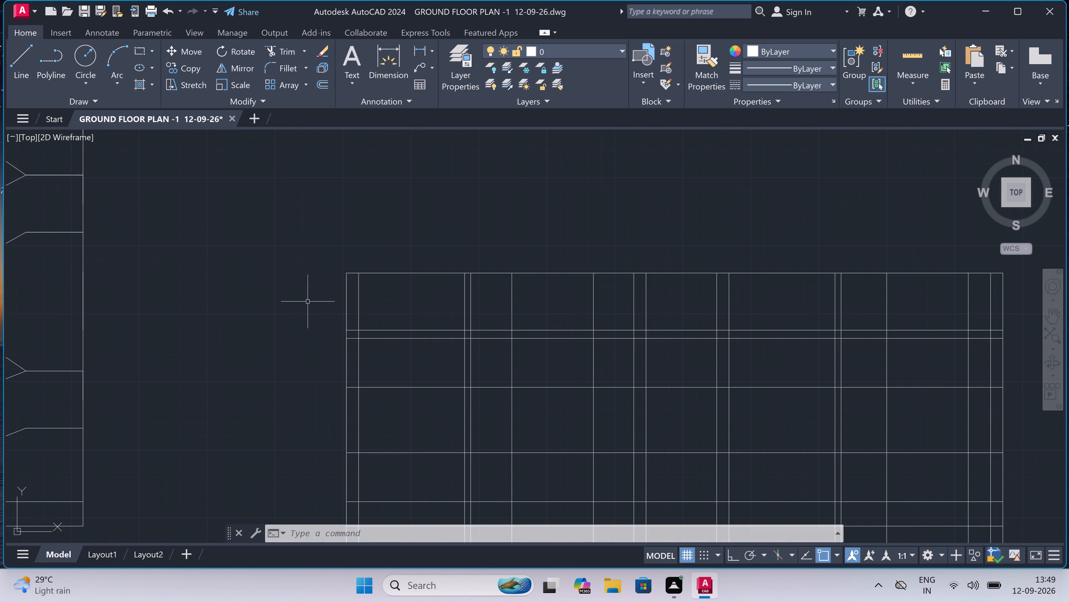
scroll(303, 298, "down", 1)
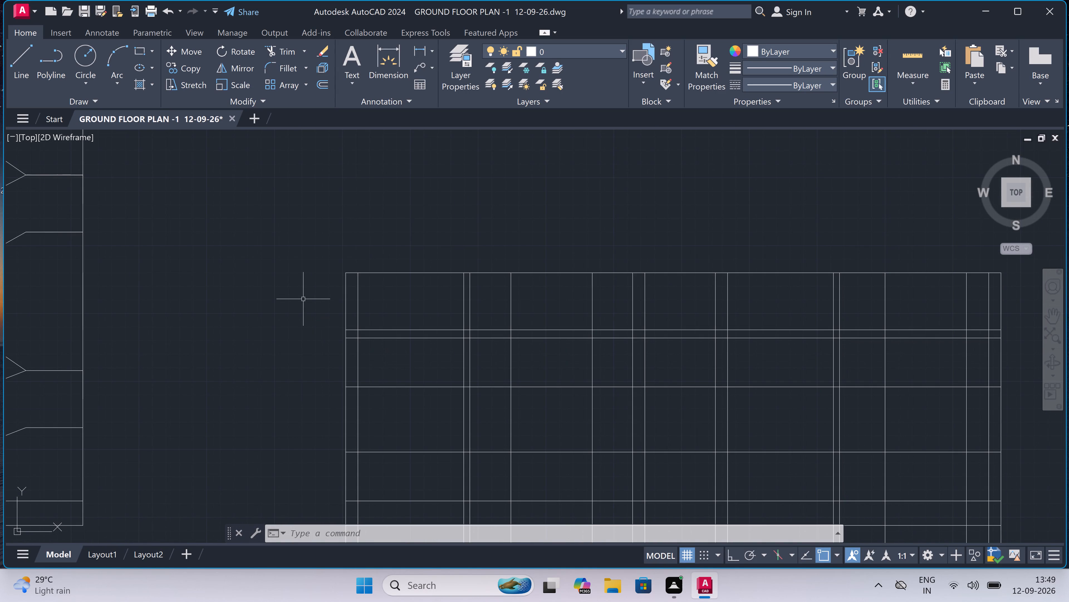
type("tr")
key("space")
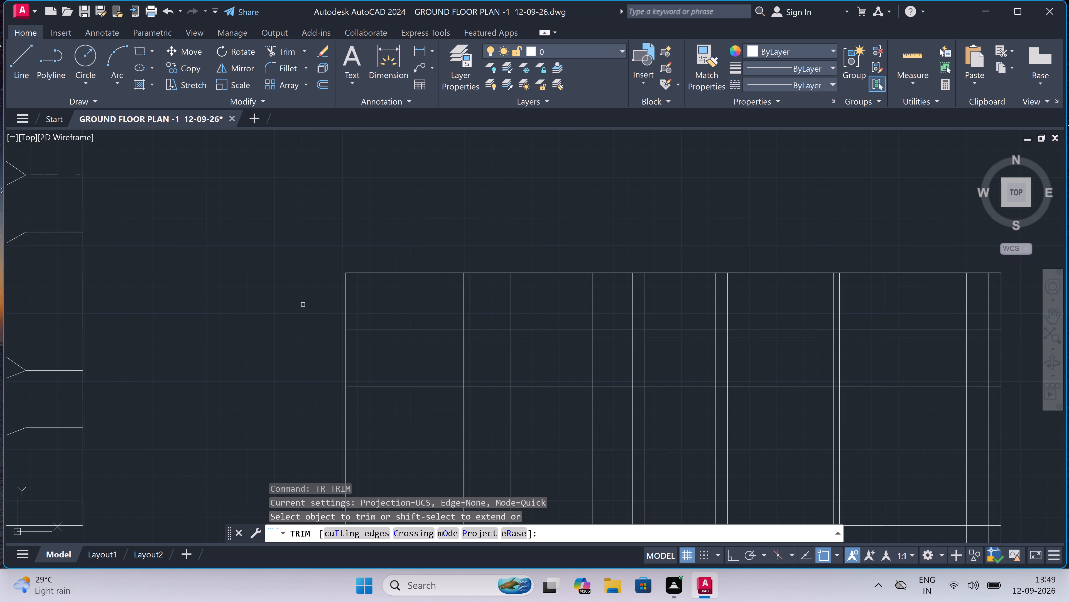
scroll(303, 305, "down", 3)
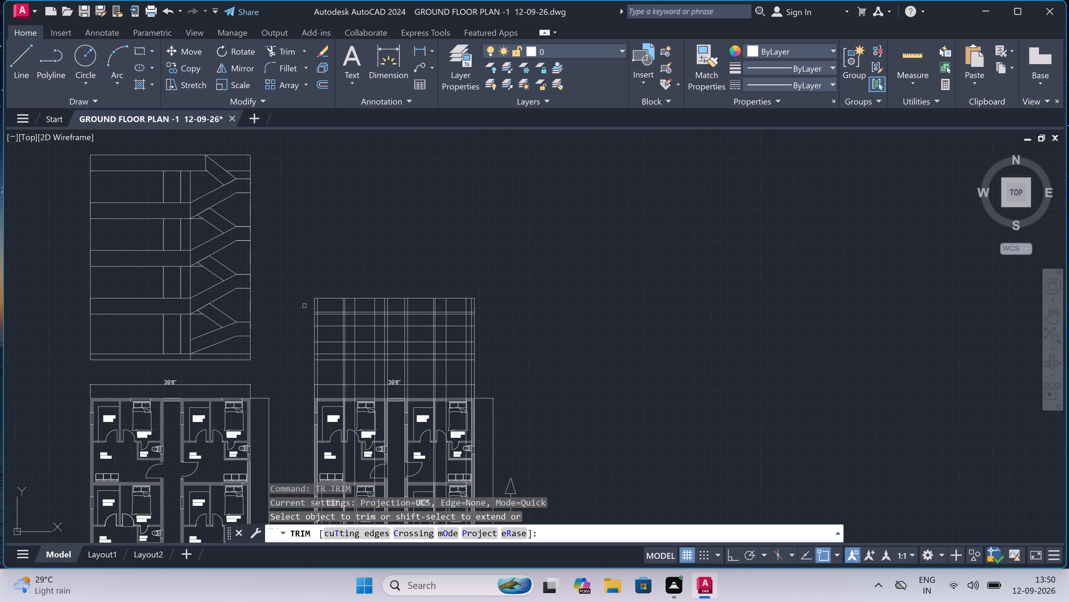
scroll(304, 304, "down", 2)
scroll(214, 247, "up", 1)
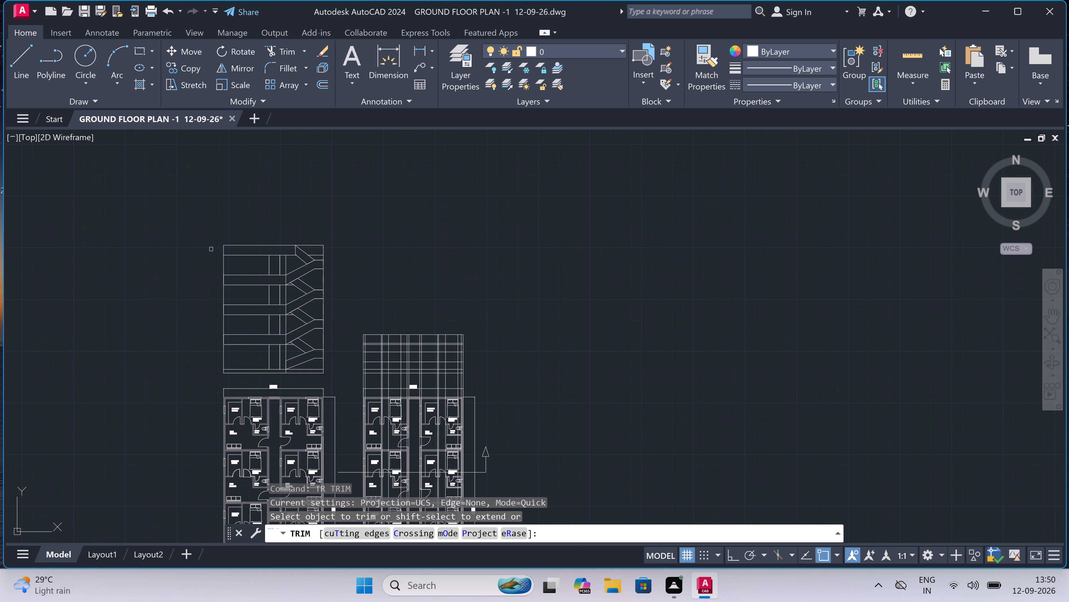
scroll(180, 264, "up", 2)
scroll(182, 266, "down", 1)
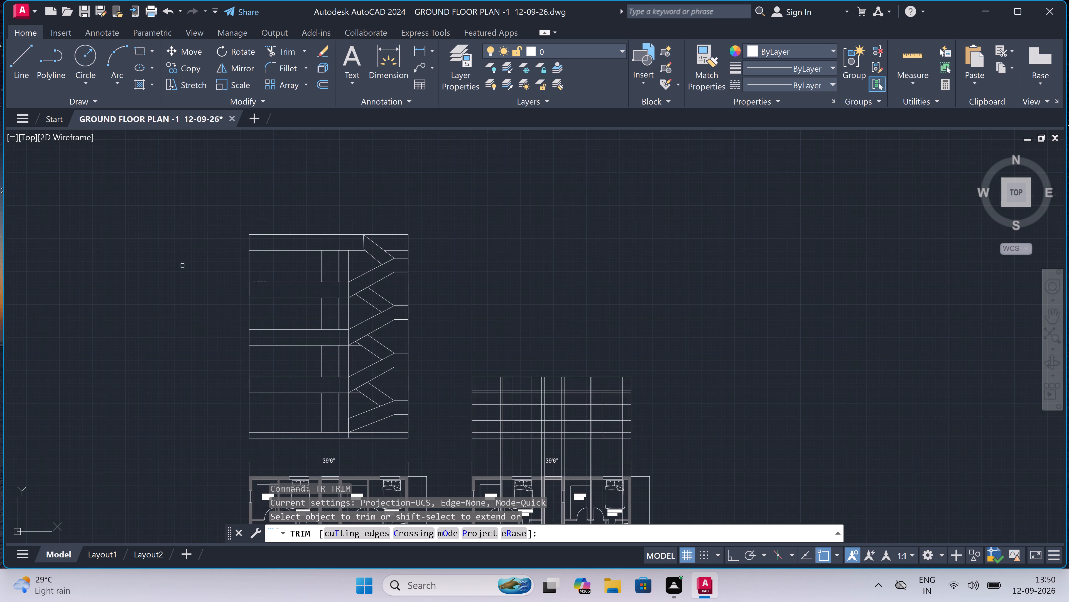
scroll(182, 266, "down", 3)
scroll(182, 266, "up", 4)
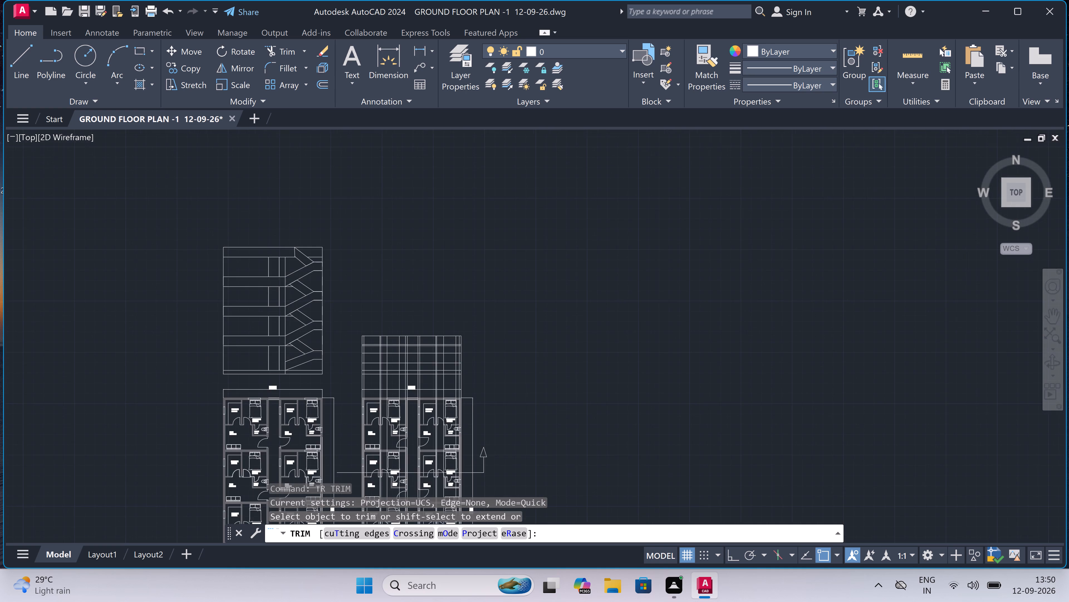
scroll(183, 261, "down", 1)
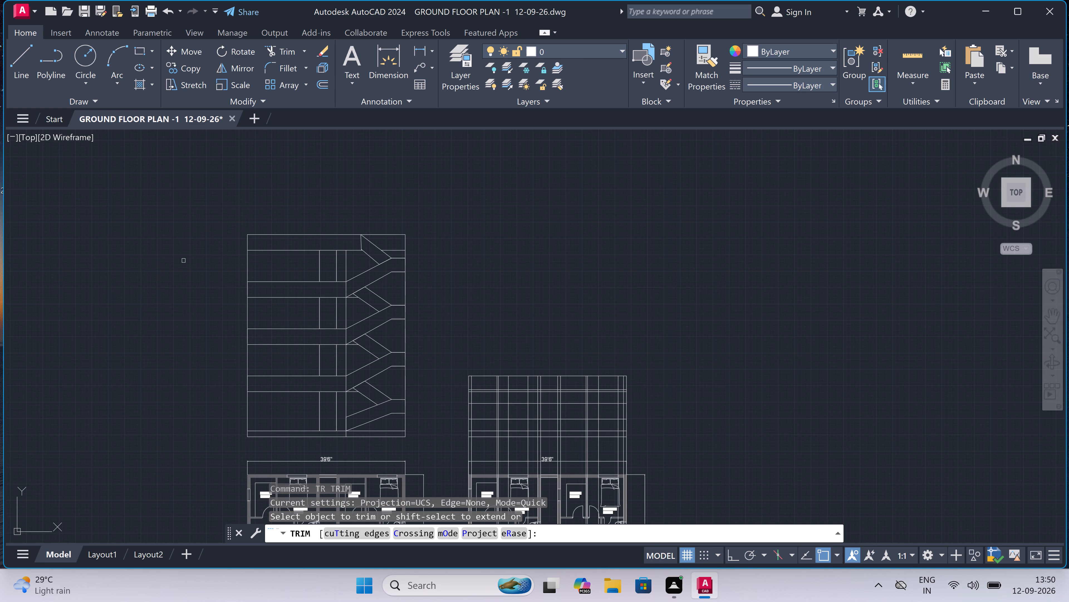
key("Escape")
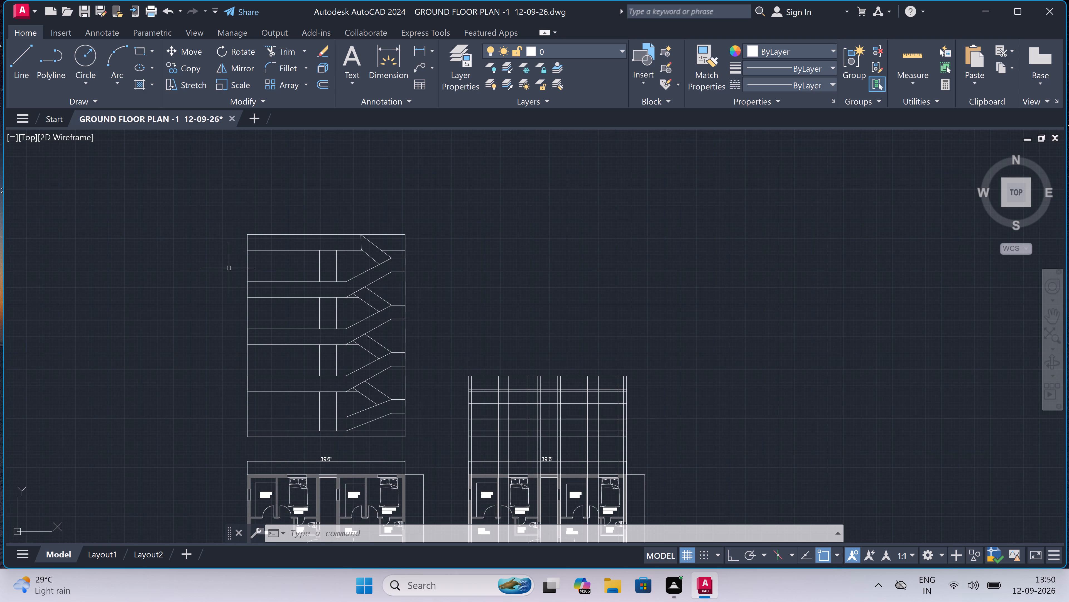
Draw lines from the staircase section's lower-left corner, 2' plus 1' horizontally outward and about 55' vertically up past the top slab.
type("l")
key("space")
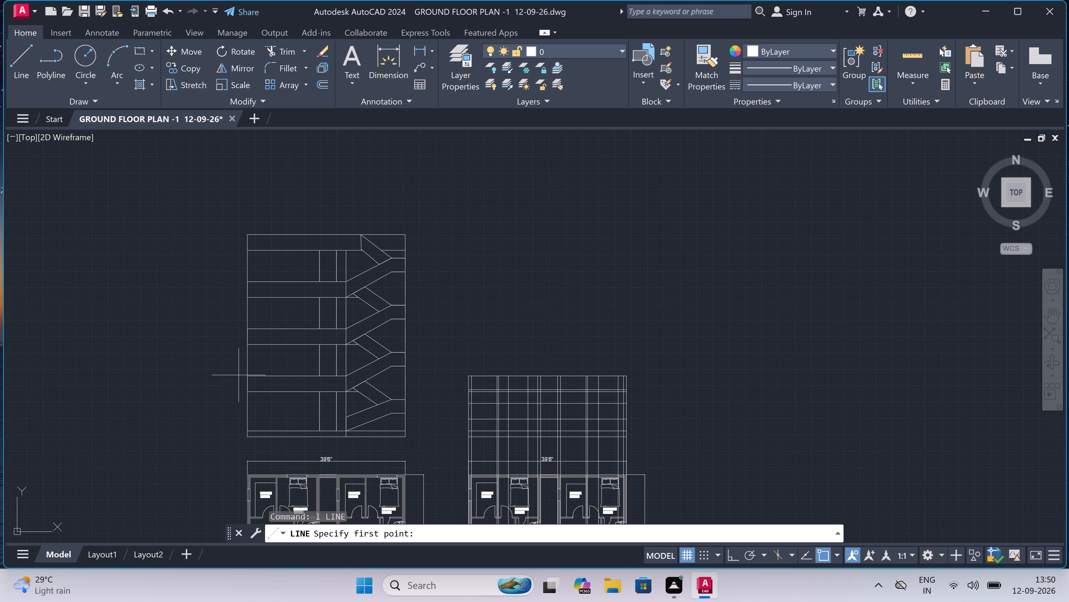
double_click(248, 438)
scroll(237, 436, "up", 1)
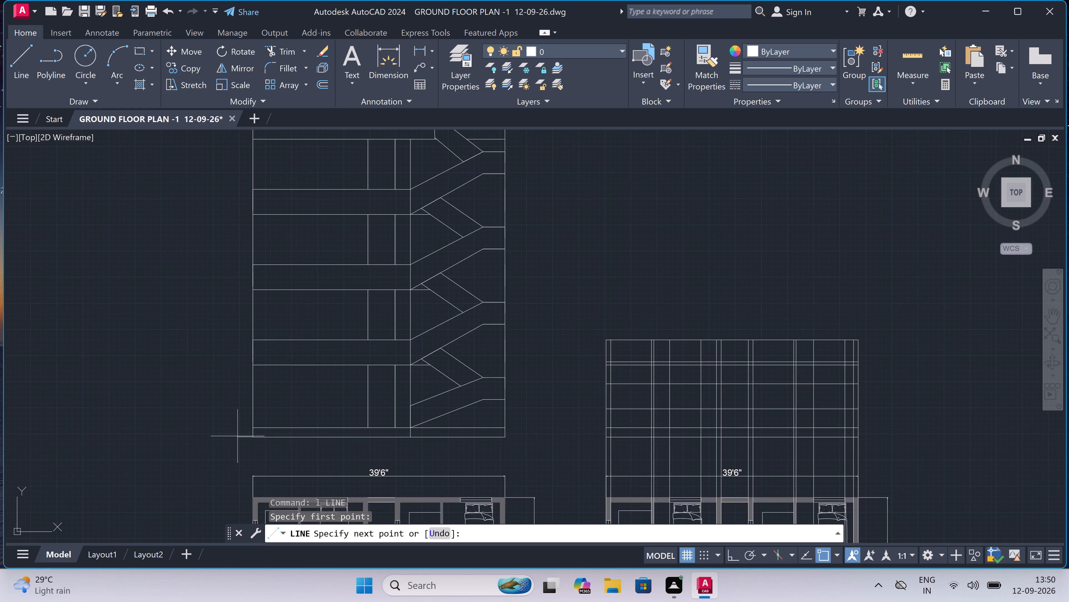
scroll(236, 435, "up", 1)
key("F8")
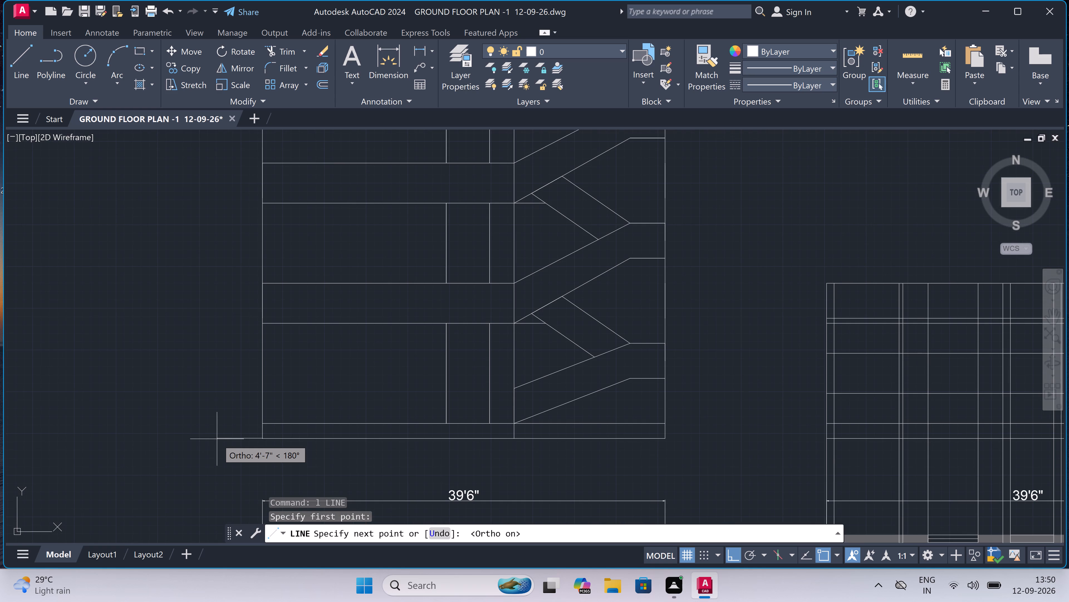
type("2'")
key("space")
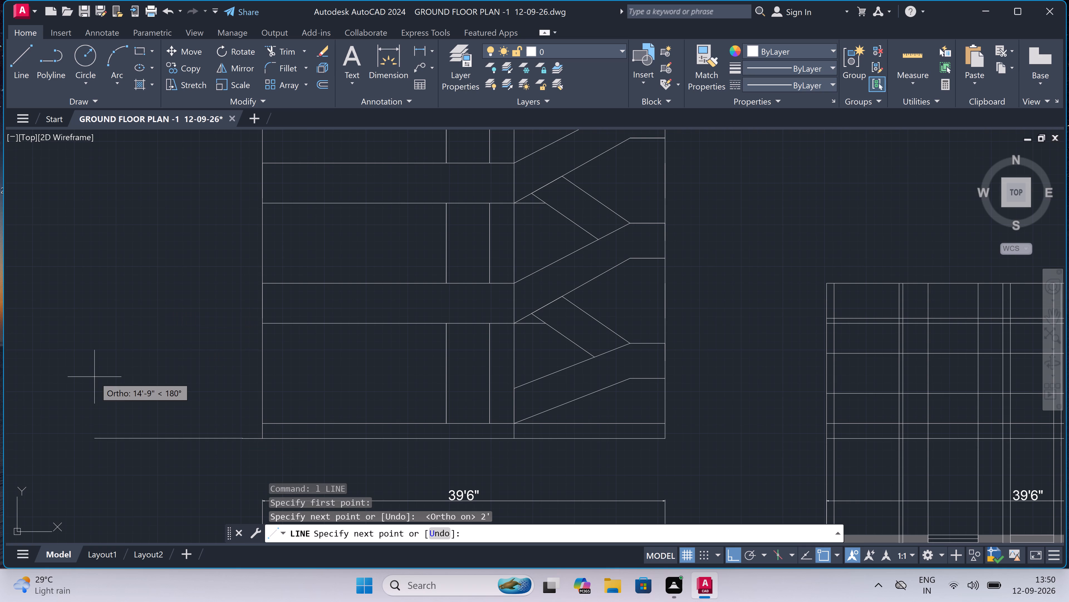
type("1'")
key("space")
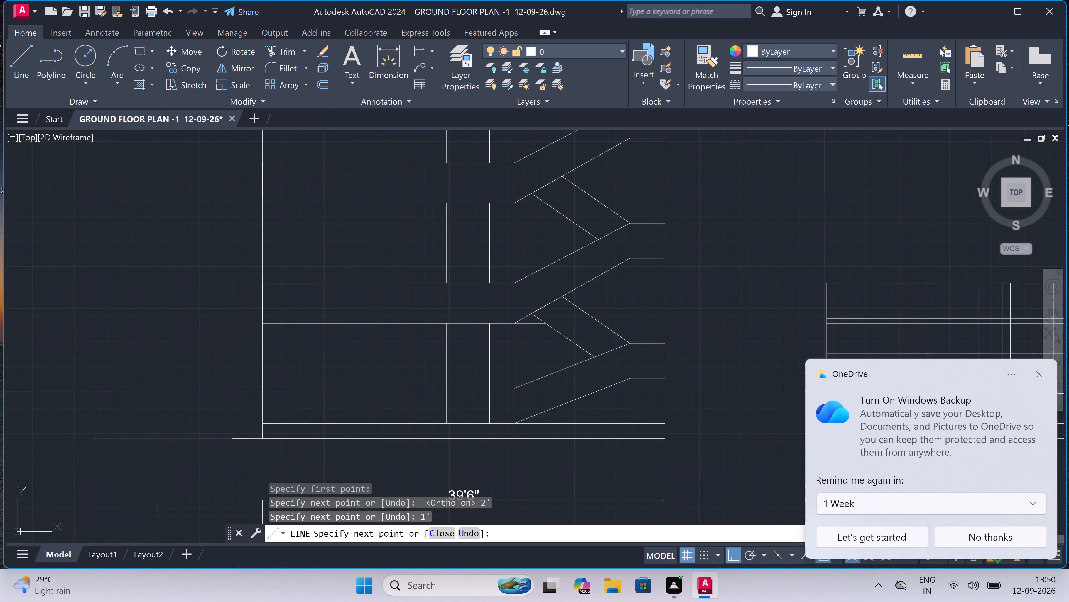
scroll(171, 297, "down", 2)
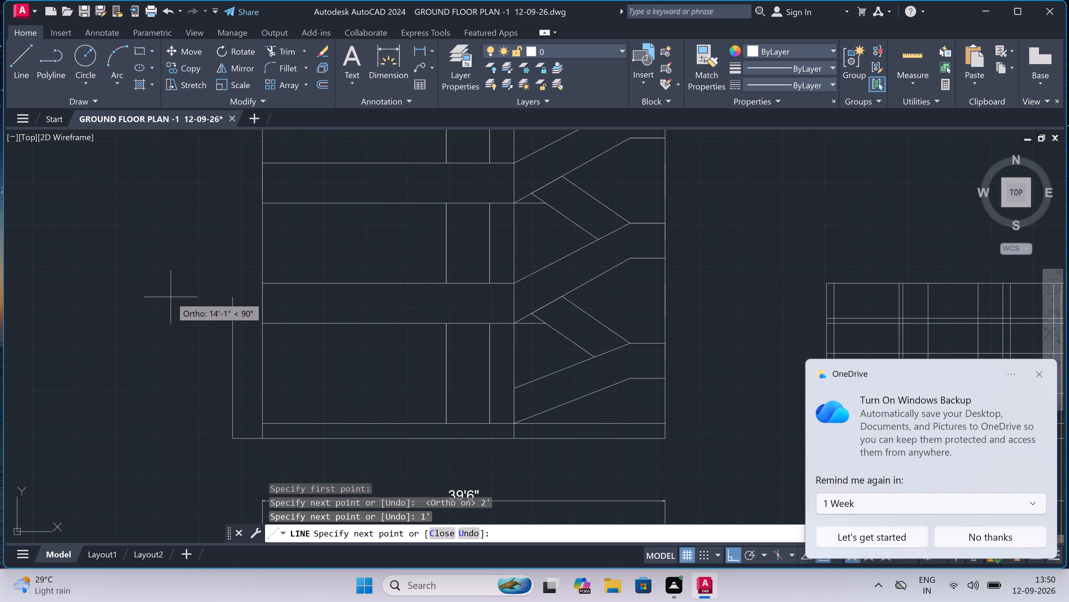
scroll(165, 163, "down", 3)
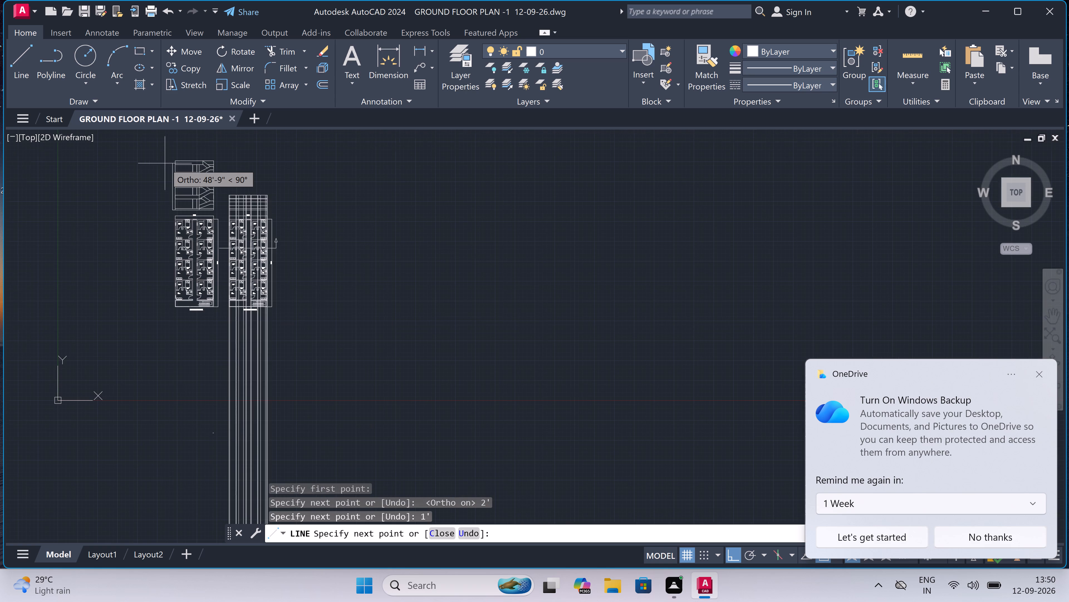
scroll(164, 157, "up", 5)
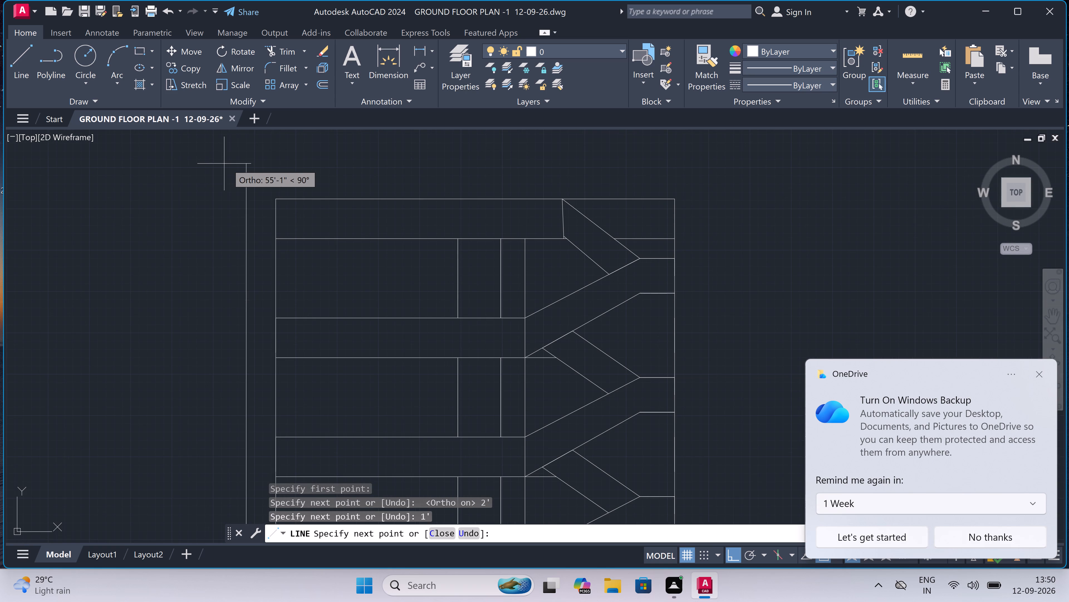
left_click(248, 167)
key("Escape")
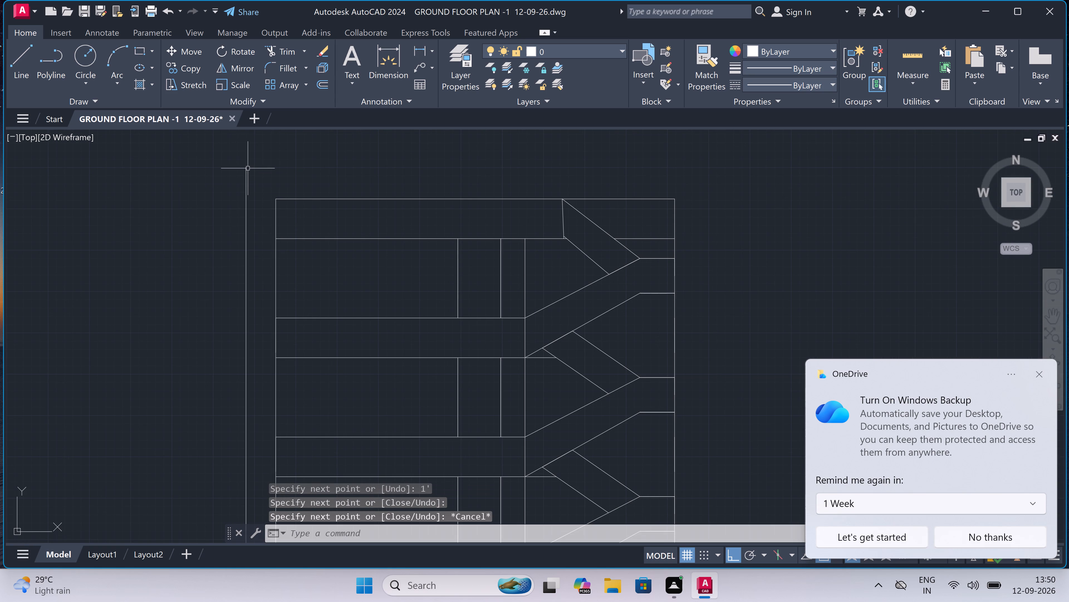
Extend the section's floor slab lines outward to the new vertical line.
type("ex")
key("space")
scroll(249, 168, "down", 1)
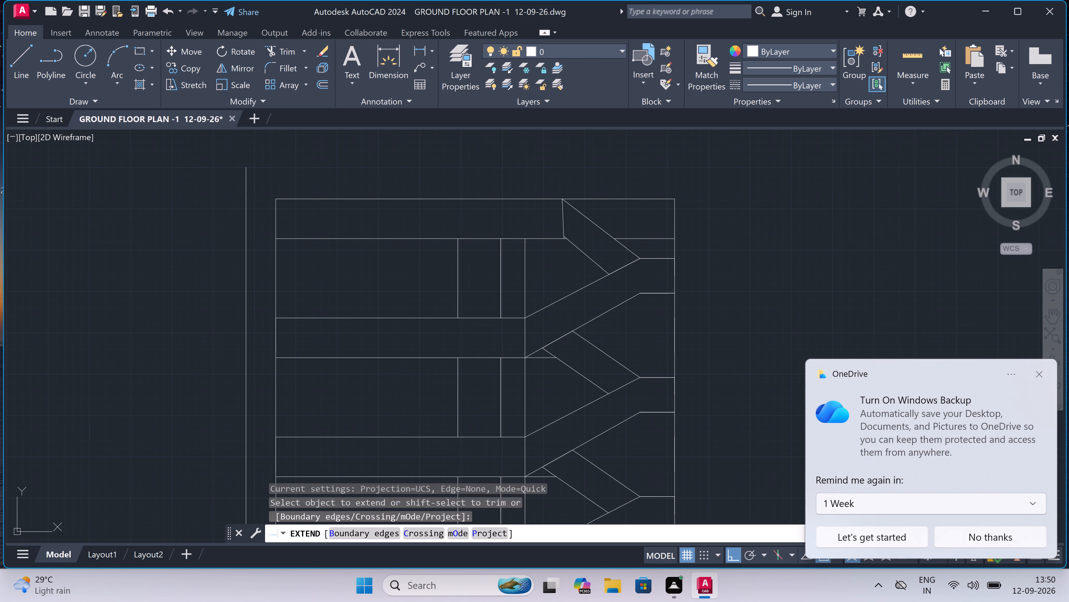
scroll(249, 168, "down", 1)
left_click(268, 173)
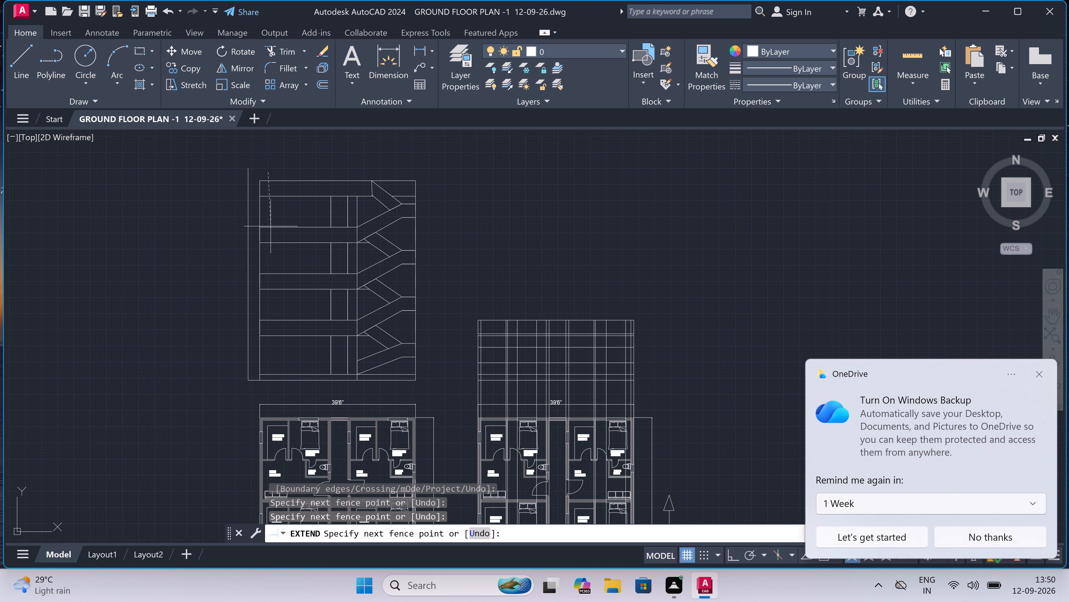
left_click(274, 341)
key("Escape")
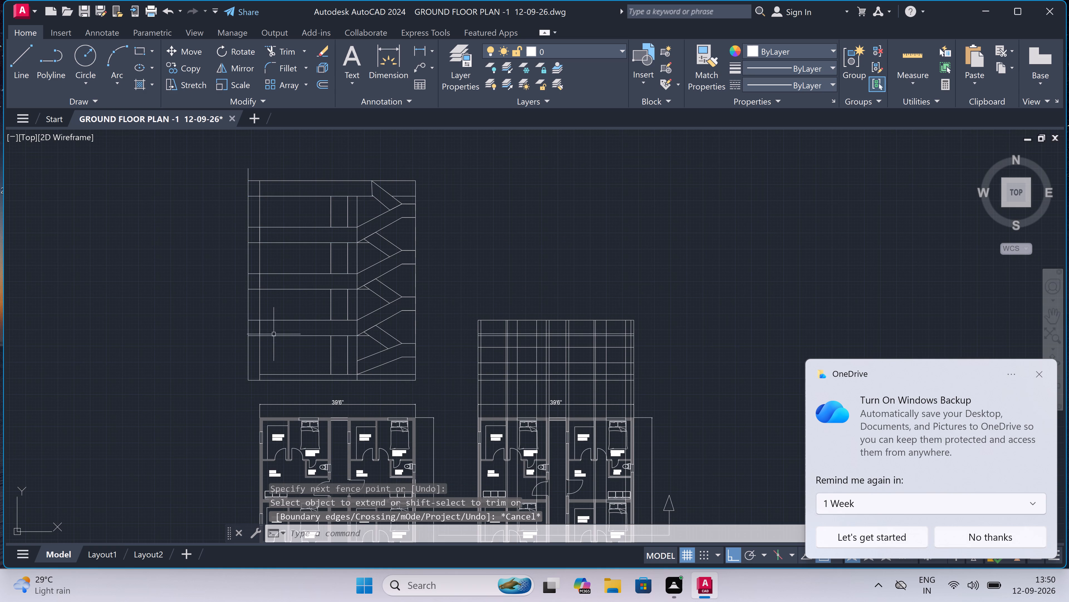
Trim the outer vertical line's stub that projects above the top slab.
type("tr")
key("space")
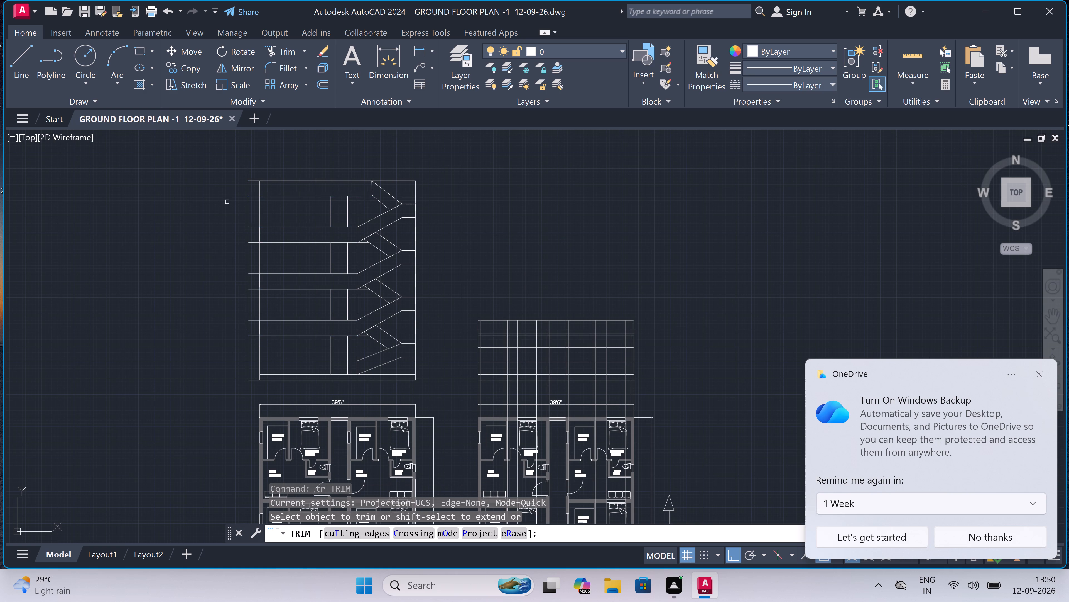
left_click(229, 183)
double_click(247, 173)
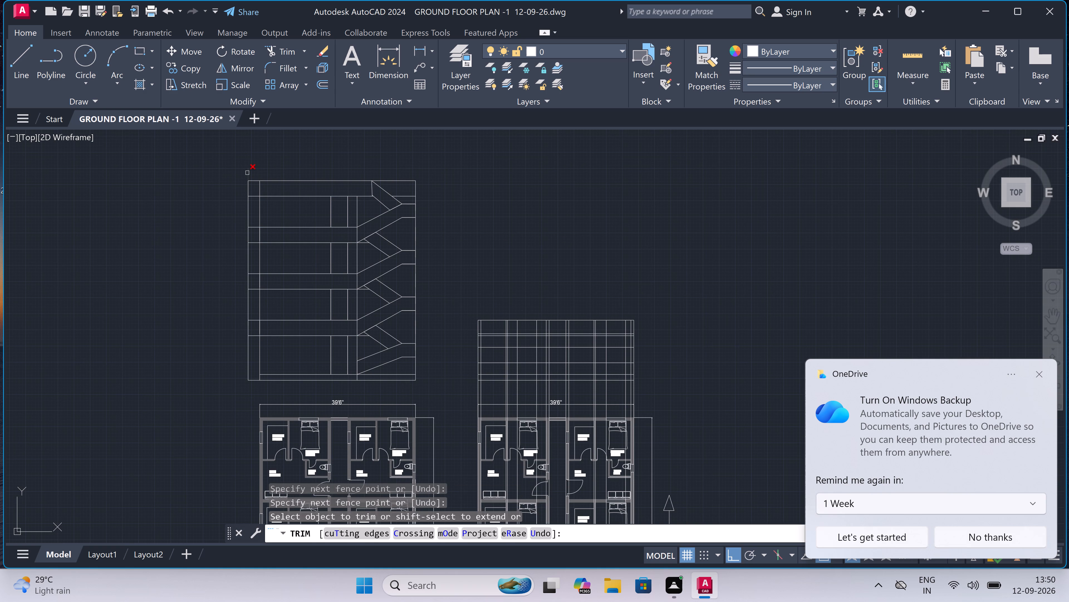
left_click(247, 173)
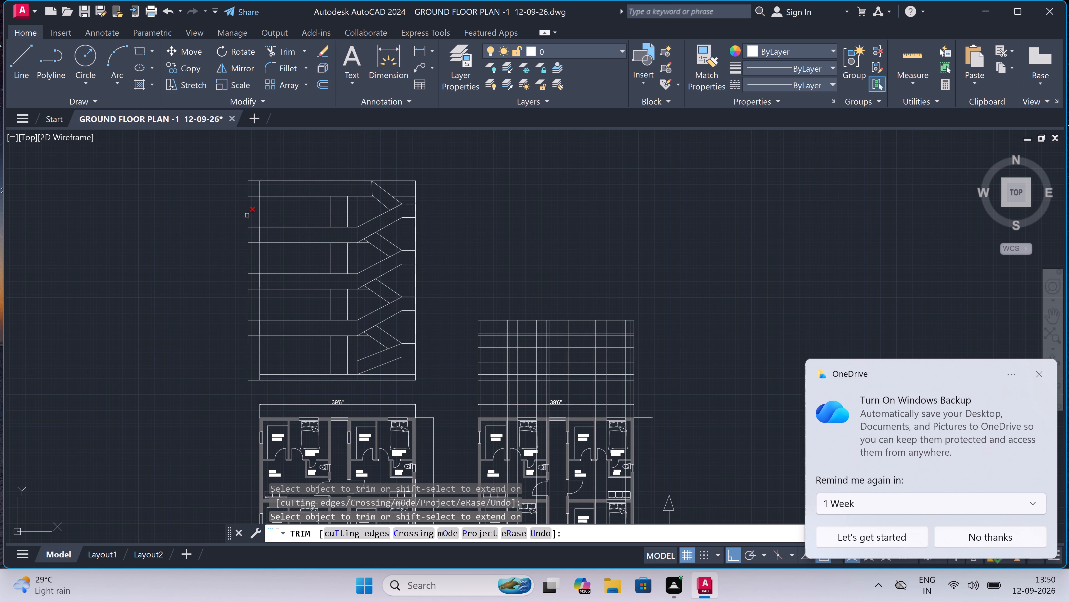
scroll(235, 210, "up", 2)
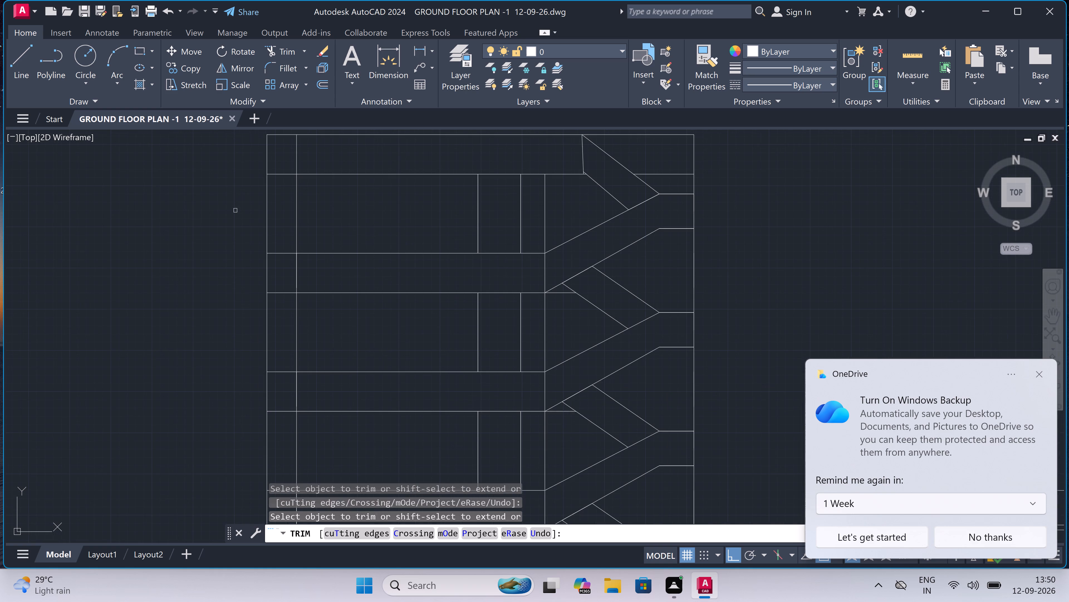
scroll(235, 210, "down", 2)
scroll(224, 190, "up", 2)
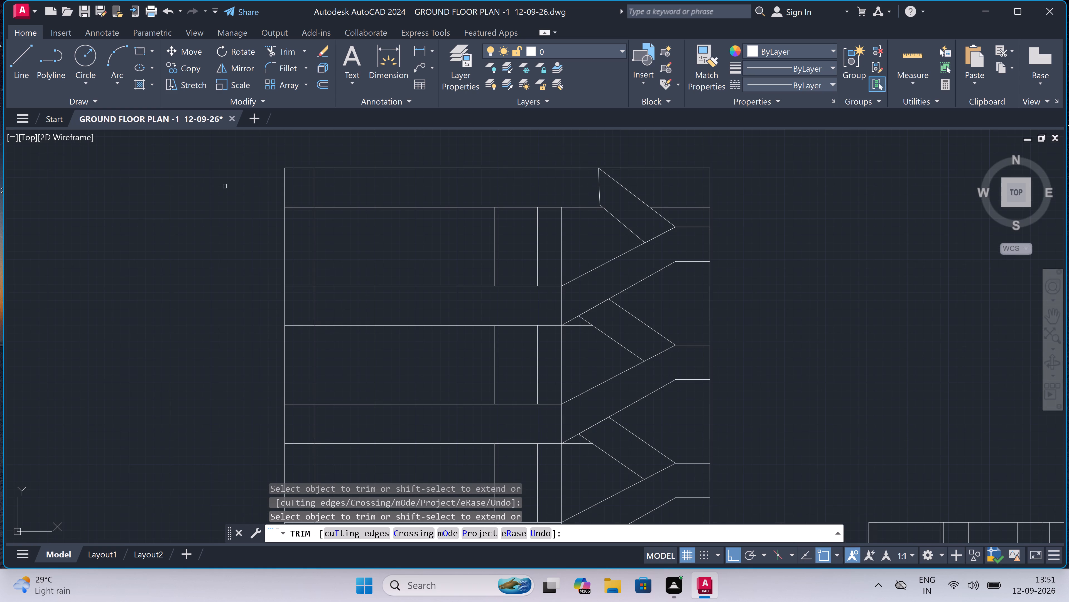
scroll(227, 185, "up", 1)
scroll(233, 194, "down", 1)
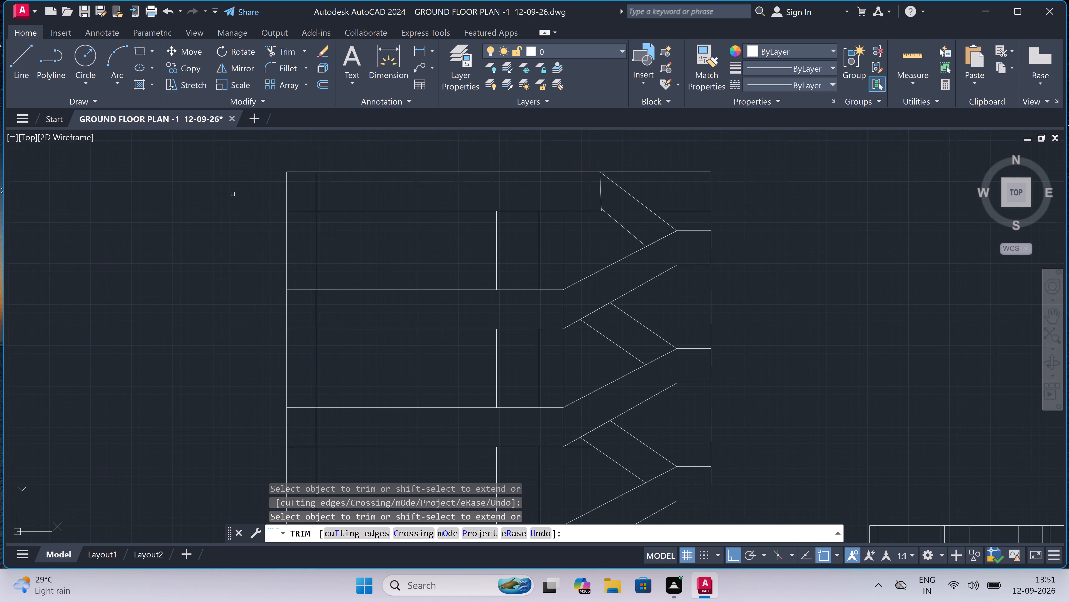
scroll(233, 193, "down", 1)
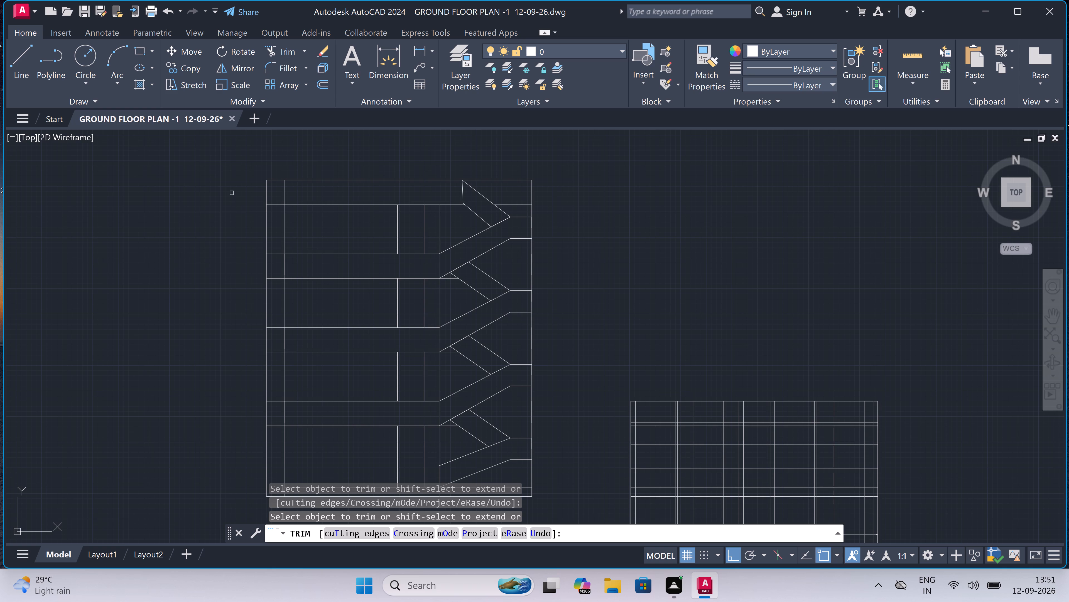
key("Escape")
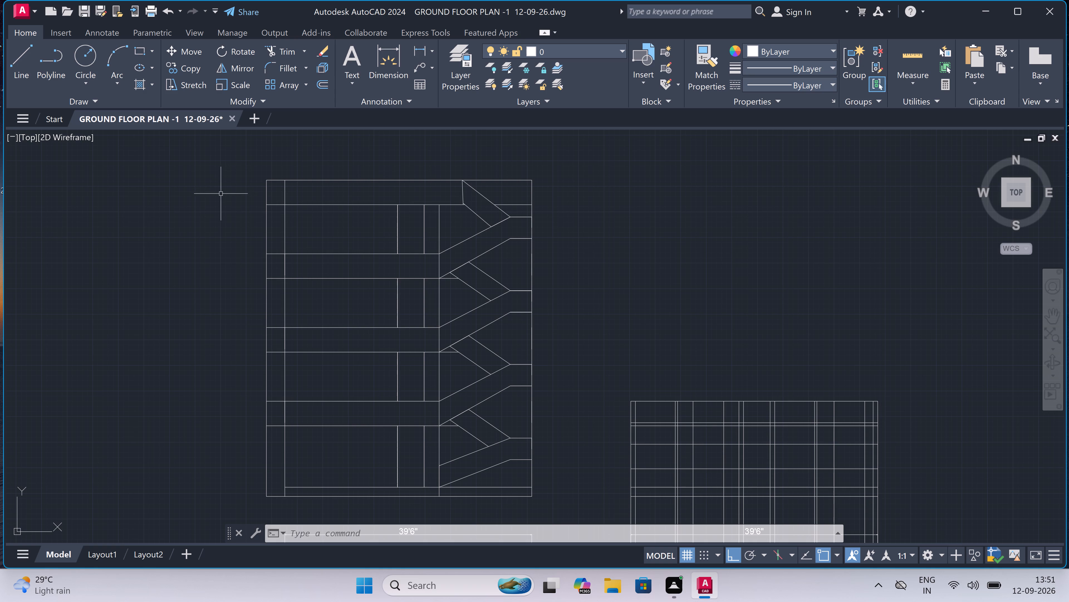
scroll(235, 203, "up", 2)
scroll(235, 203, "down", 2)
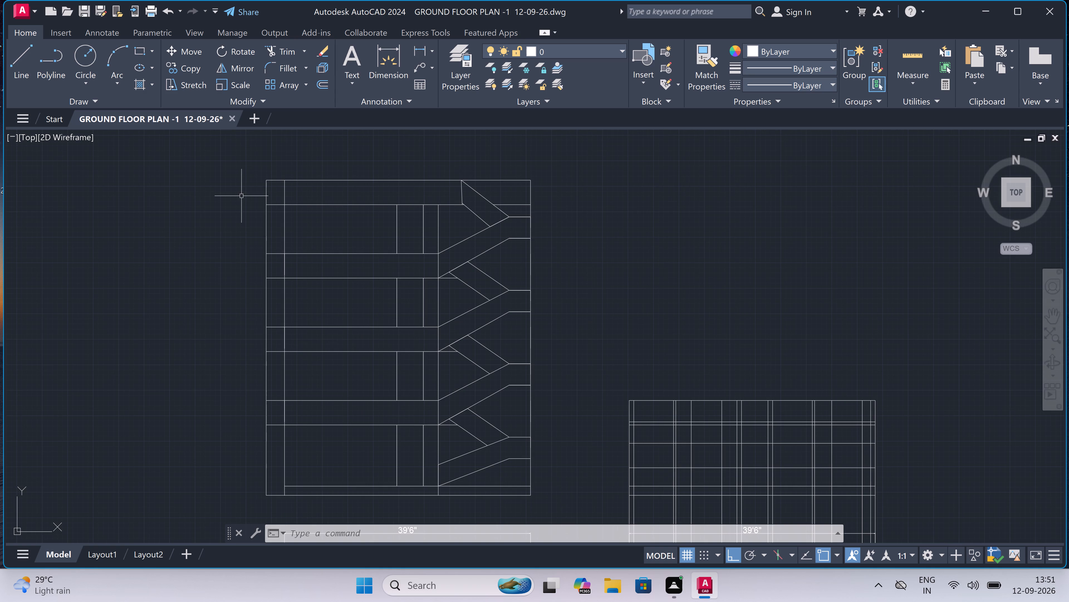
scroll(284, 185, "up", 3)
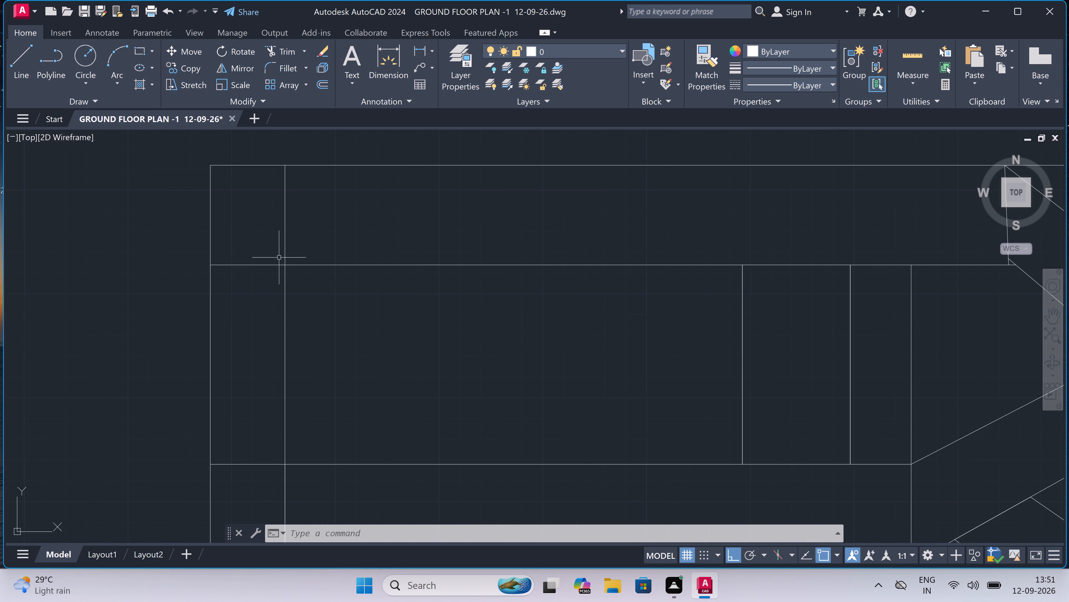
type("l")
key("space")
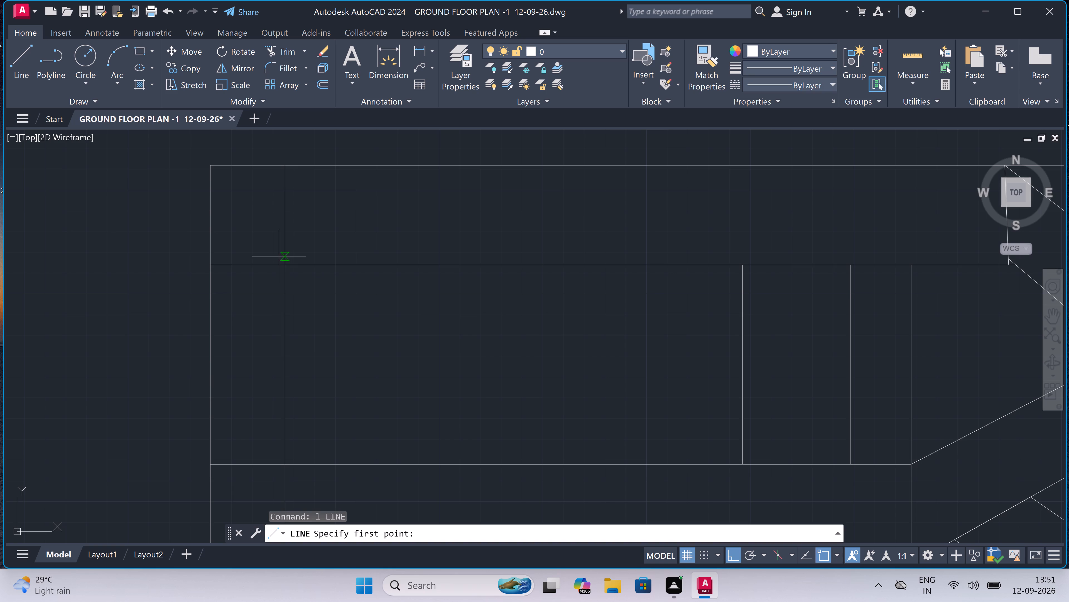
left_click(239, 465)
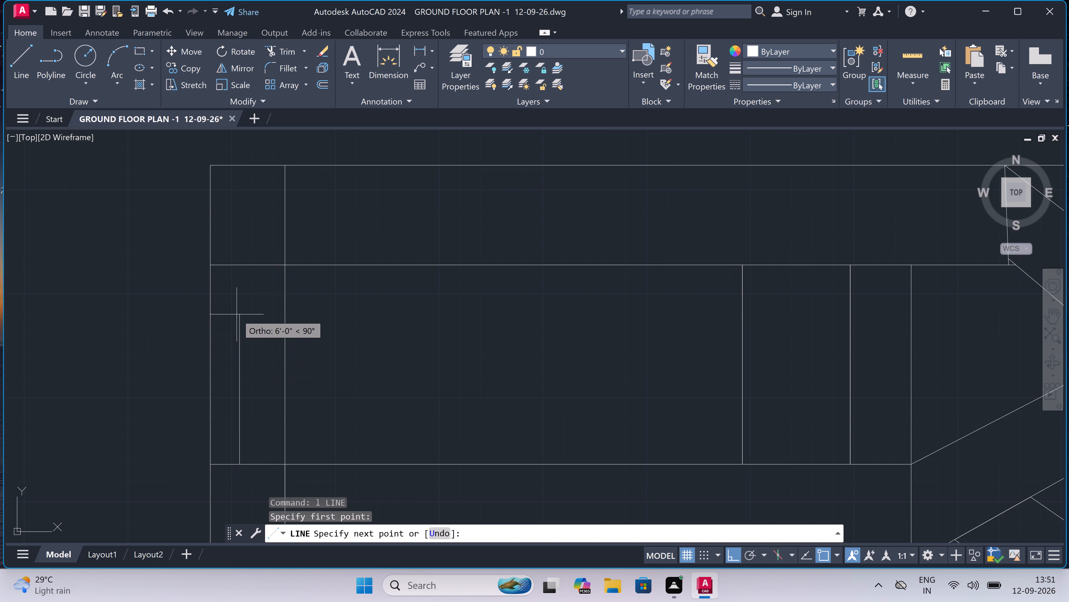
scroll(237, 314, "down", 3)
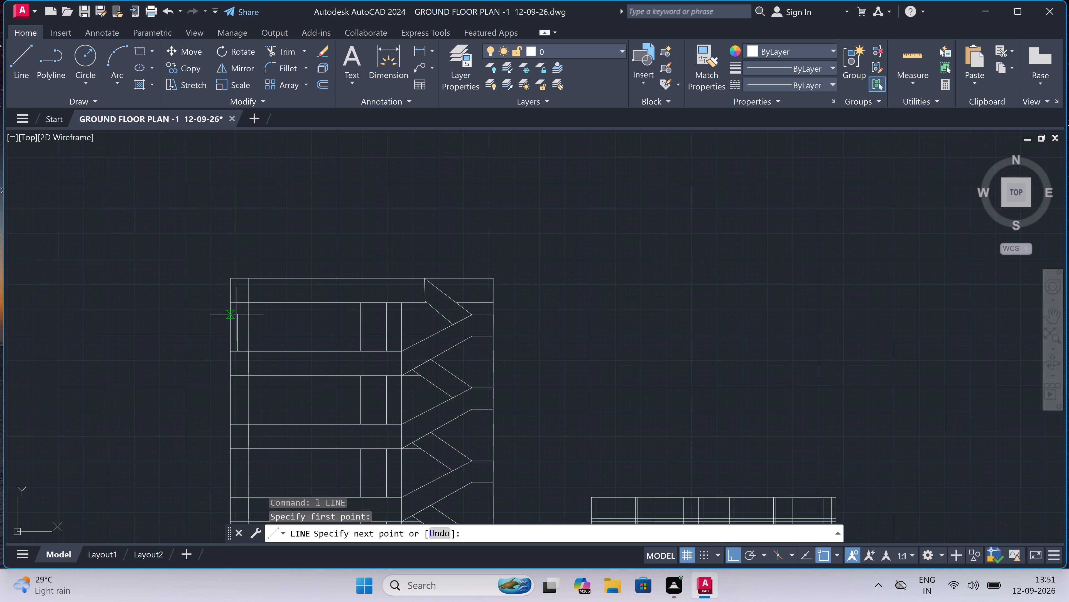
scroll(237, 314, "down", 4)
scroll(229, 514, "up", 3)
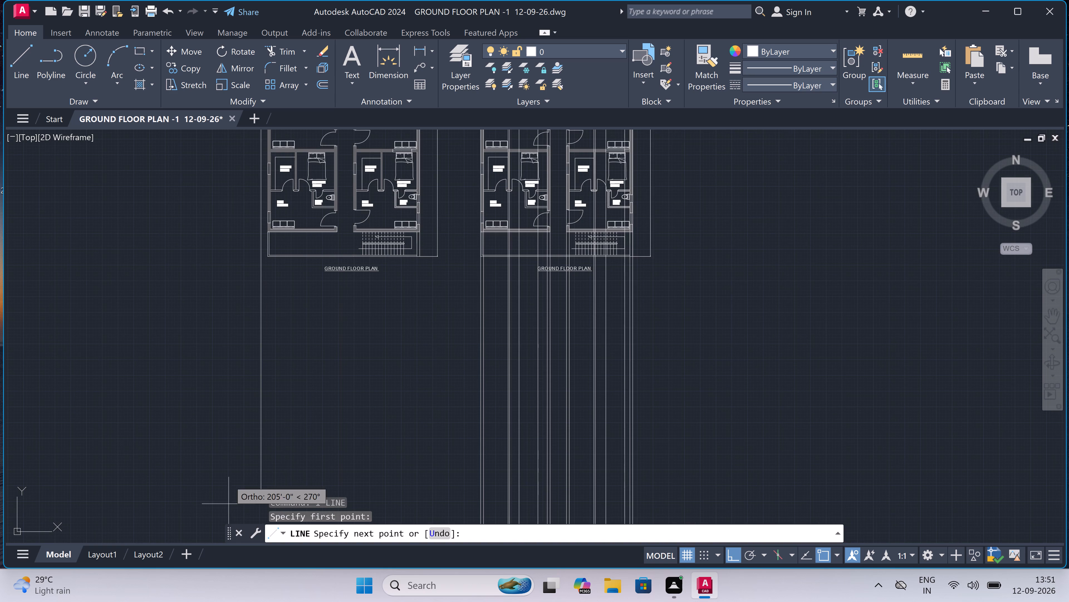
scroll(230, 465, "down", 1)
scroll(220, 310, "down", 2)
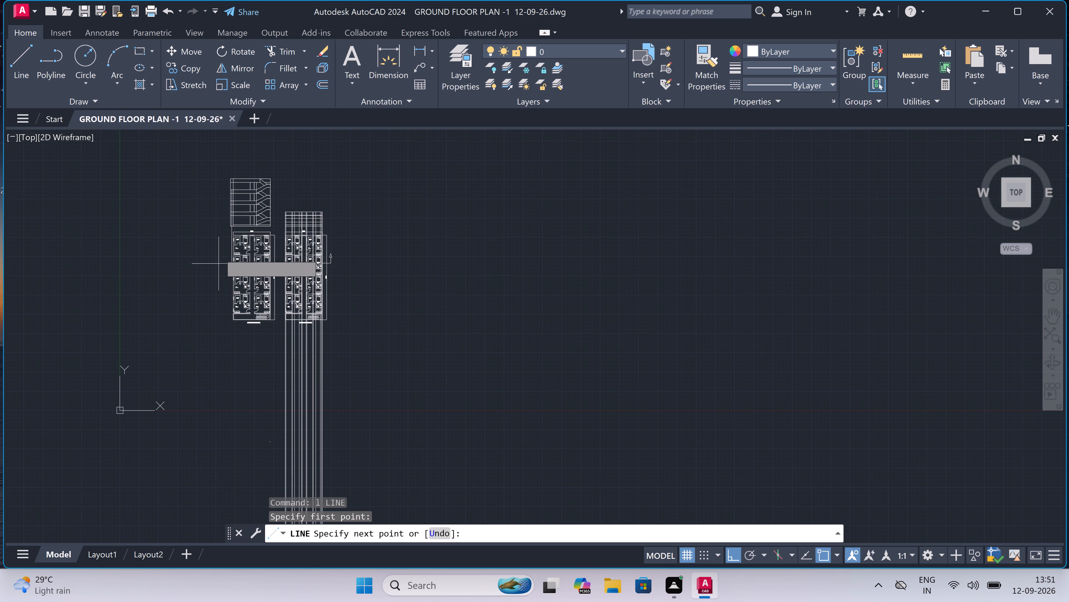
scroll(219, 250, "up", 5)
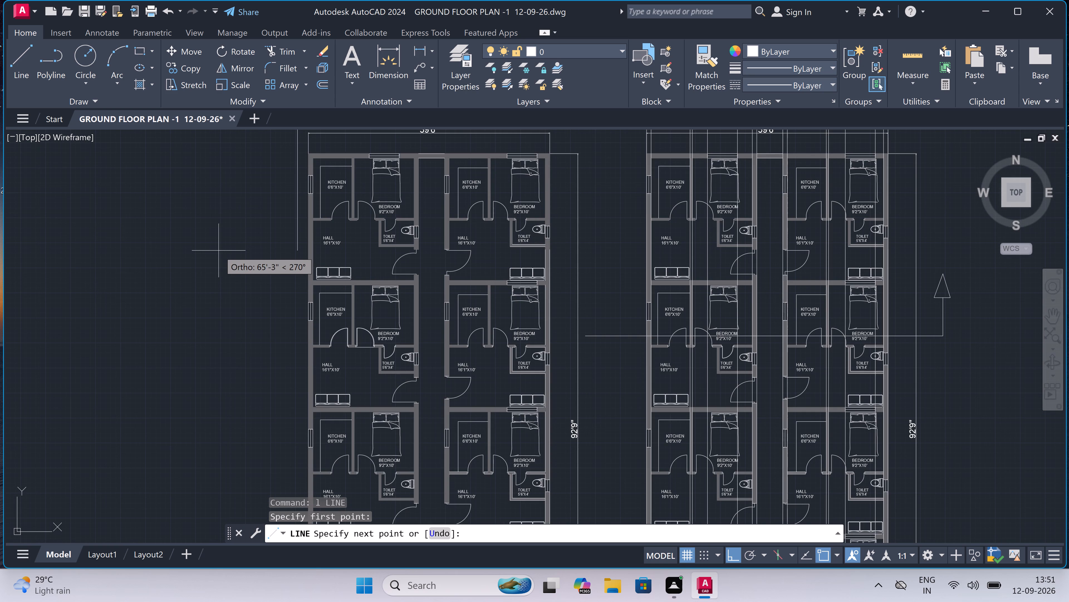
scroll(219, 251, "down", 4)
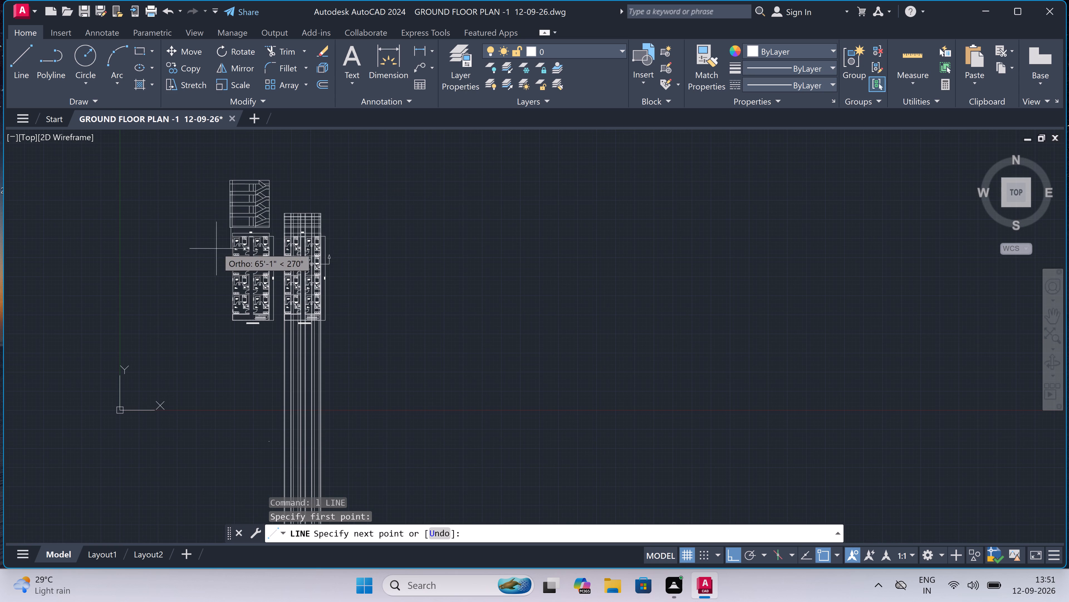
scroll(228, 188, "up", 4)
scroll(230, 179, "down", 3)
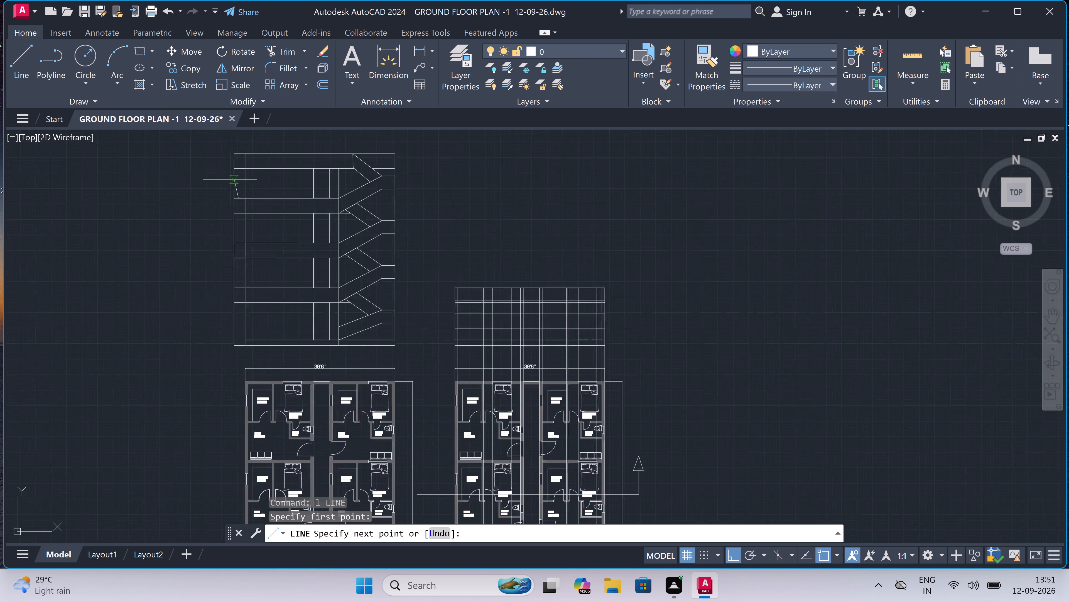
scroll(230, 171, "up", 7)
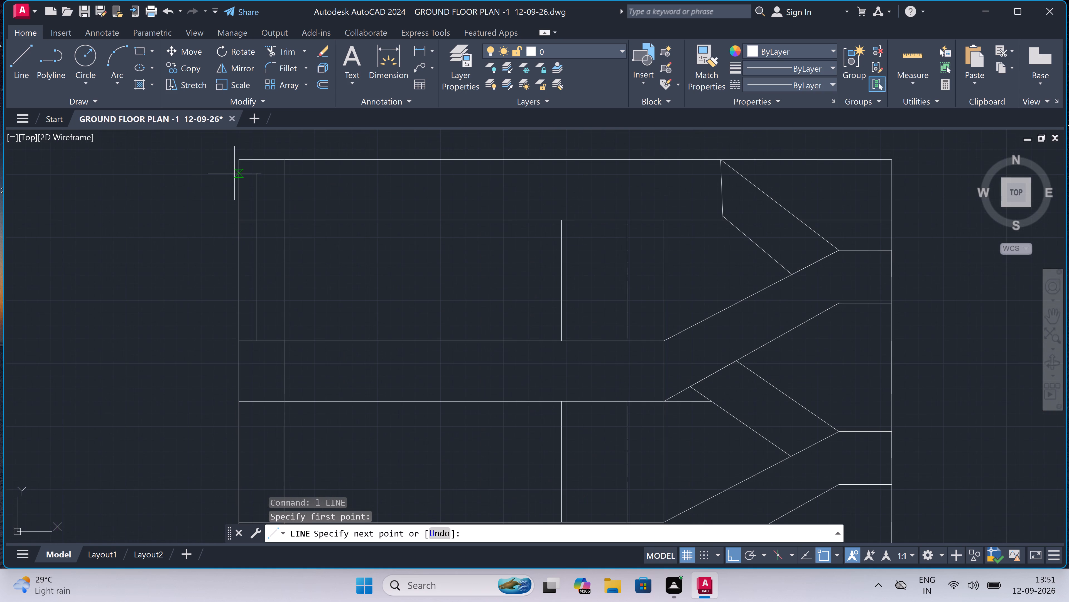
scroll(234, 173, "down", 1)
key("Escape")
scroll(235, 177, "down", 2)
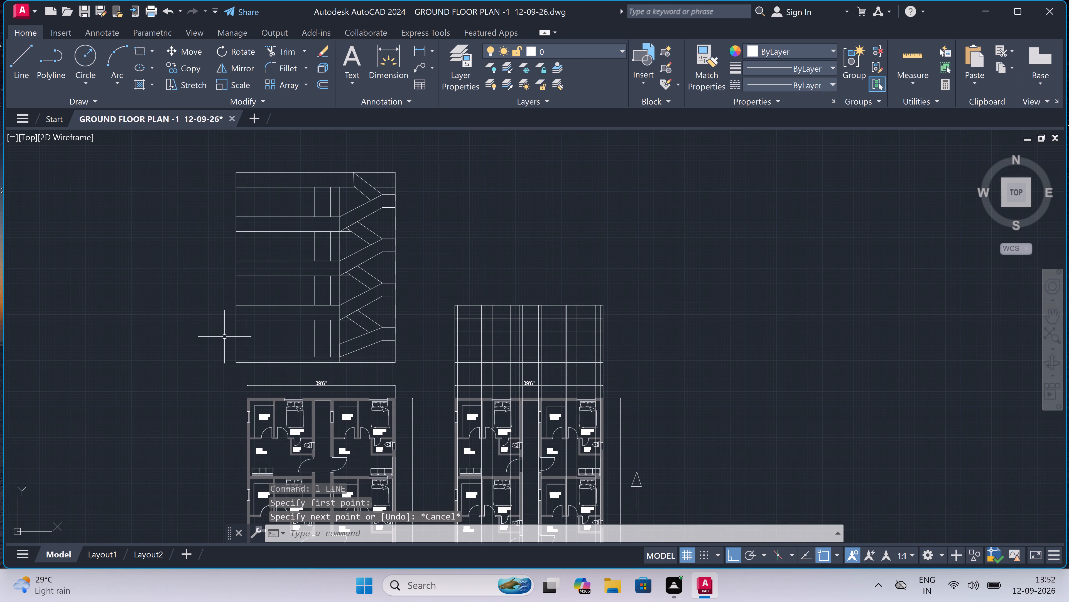
Draw a vertical line inside the section's outer 3' projection, from the lowest slab's upper line to the top slab's underside.
key("l")
key("space")
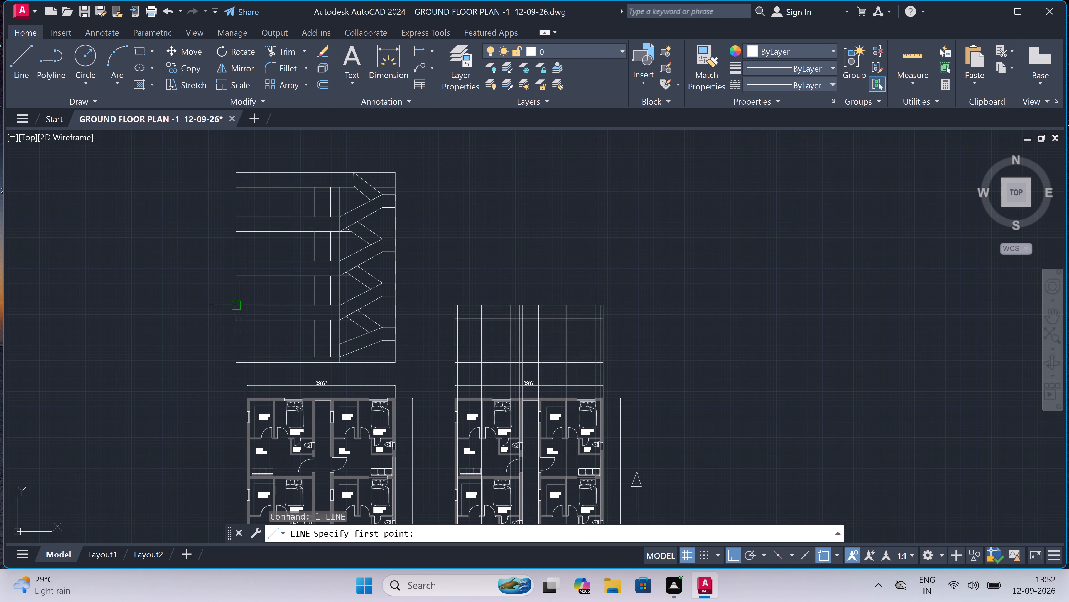
scroll(237, 310, "up", 4)
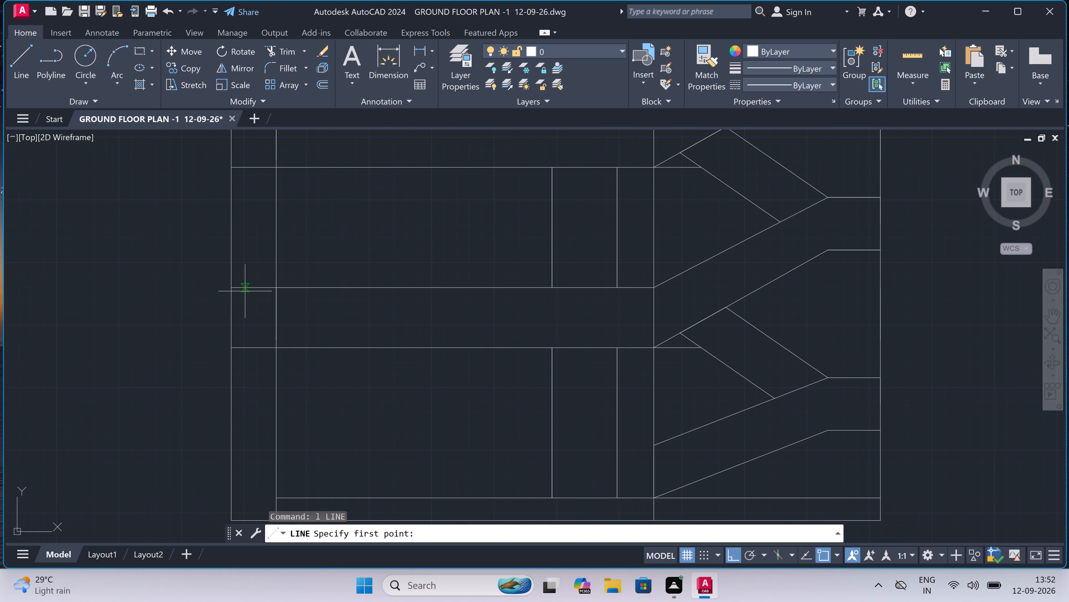
left_click(249, 286)
scroll(249, 286, "down", 3)
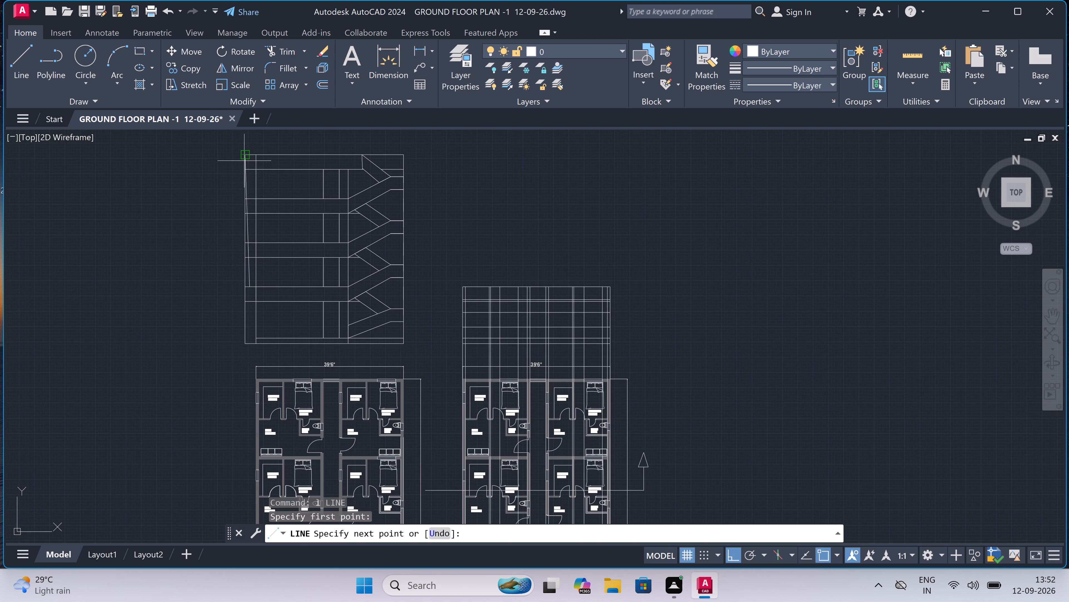
scroll(249, 176, "up", 5)
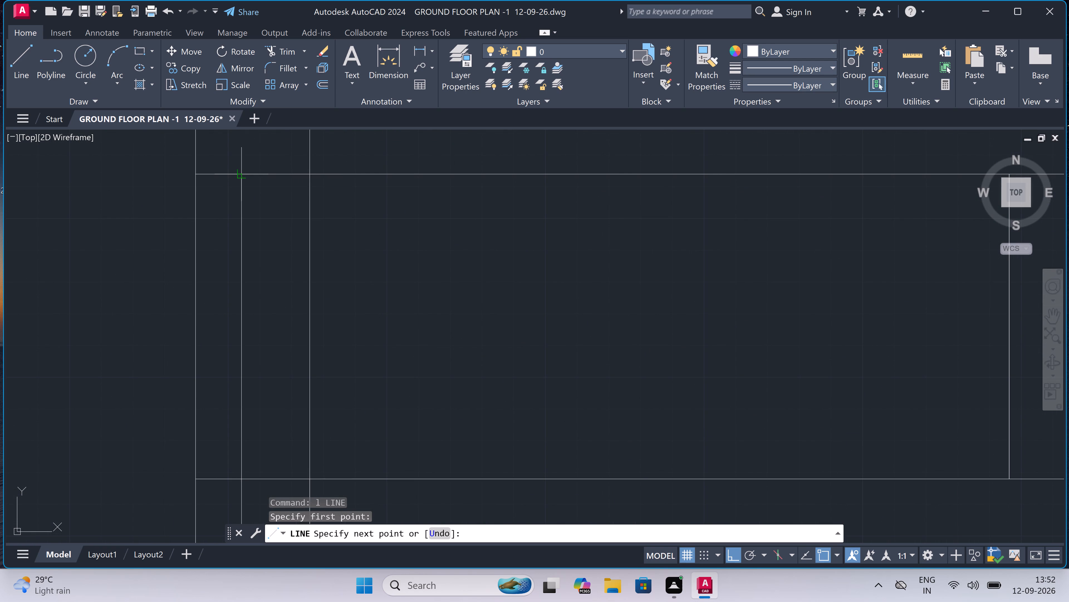
left_click(242, 173)
key("Escape")
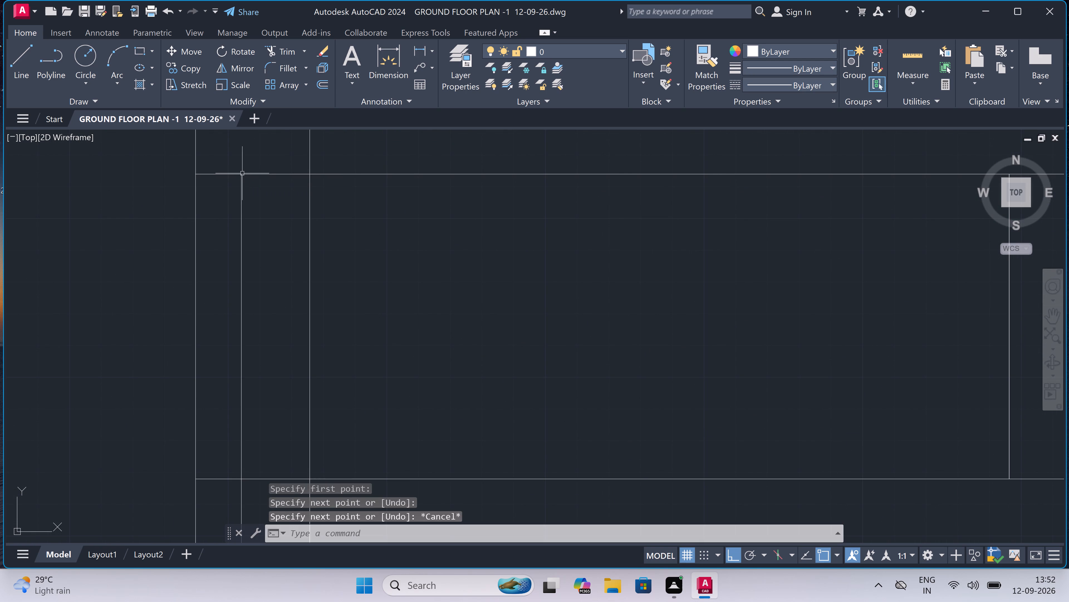
Draw a horizontal line just below the top slab's underside, from the section's wall line to the first inner vertical line.
scroll(242, 173, "down", 2)
scroll(281, 196, "up", 1)
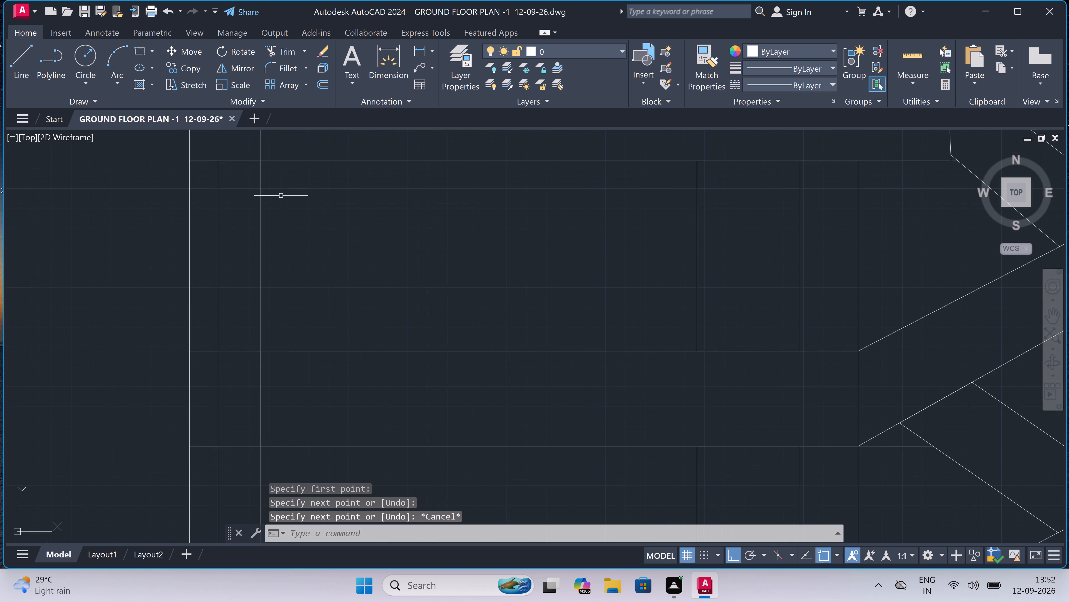
key("l")
key("space")
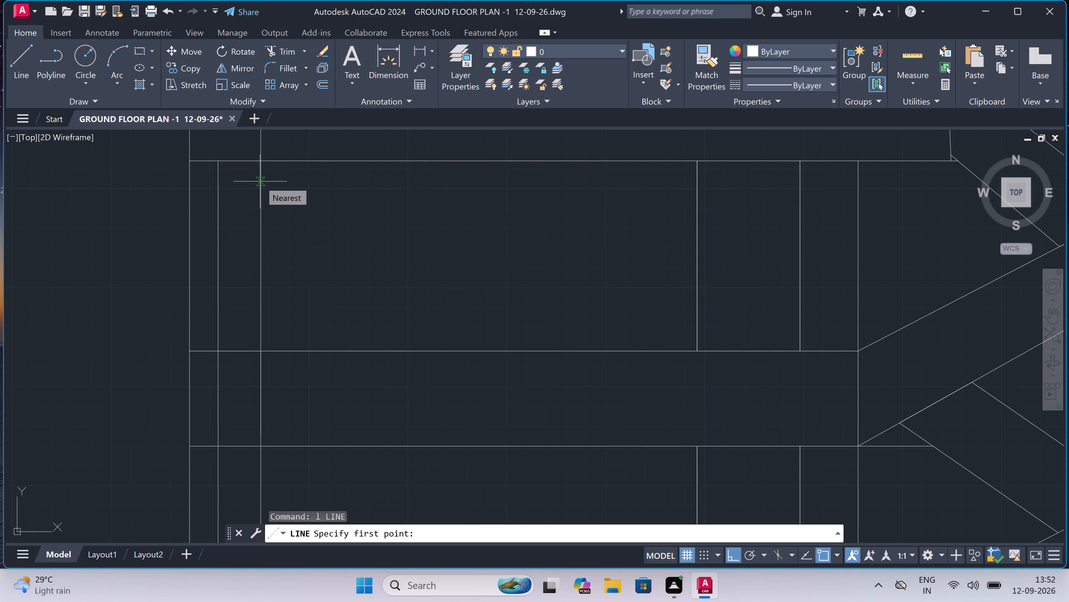
double_click(260, 181)
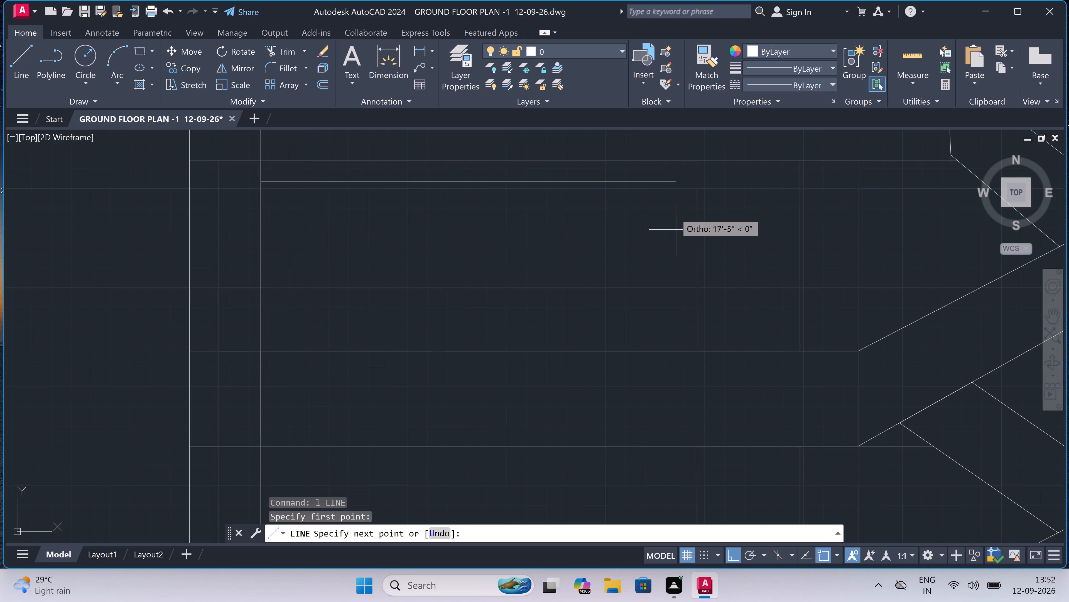
double_click(694, 183)
key("Escape")
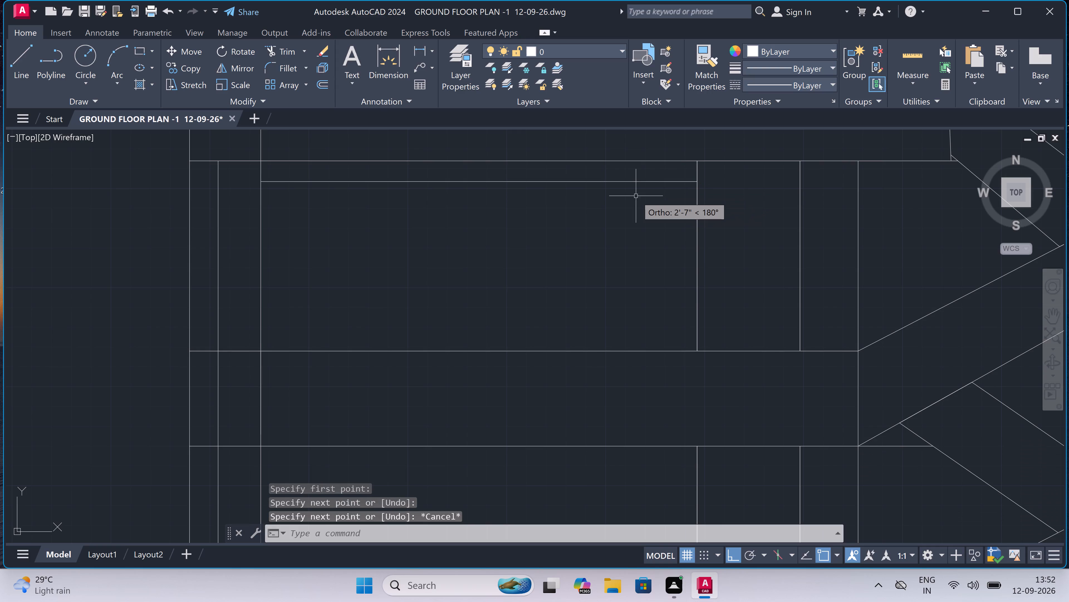
Trim the wall line's short piece between the top slab's underside and the new horizontal line.
type("tr")
key("space")
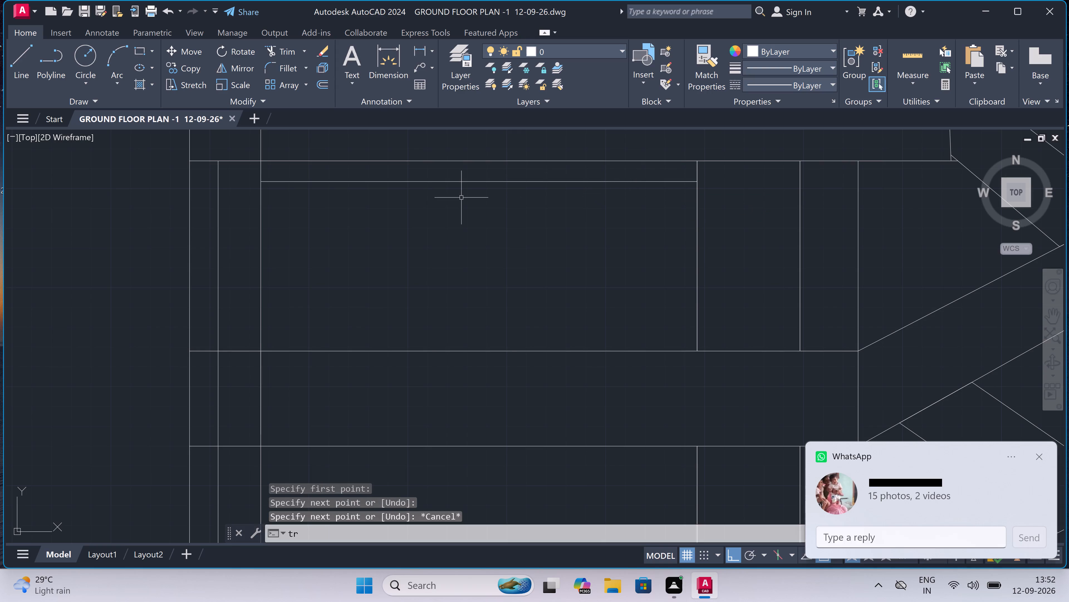
left_click(272, 172)
double_click(251, 171)
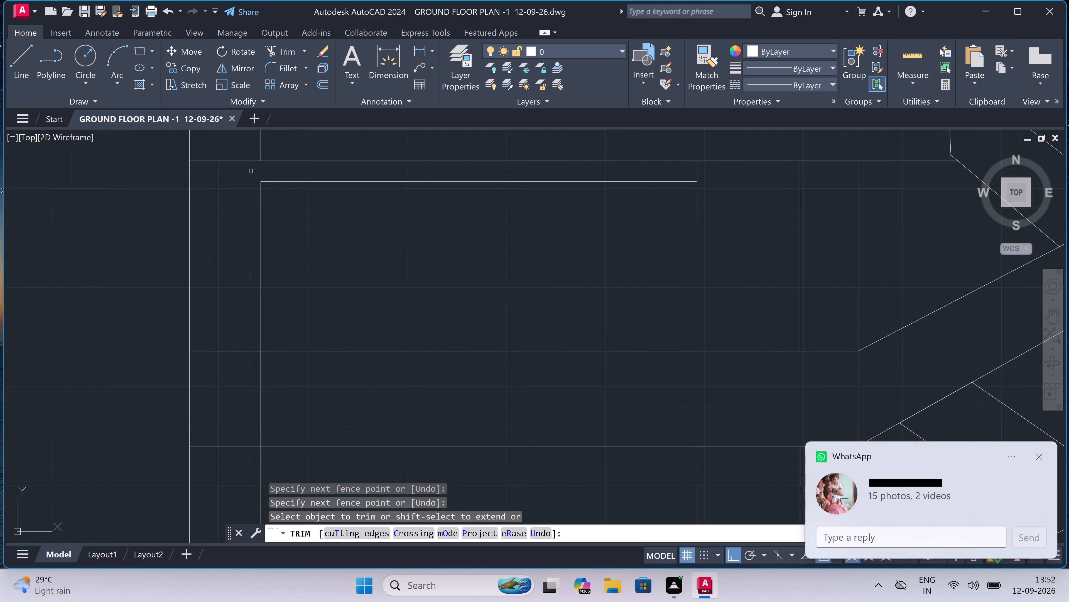
key("Escape")
With ortho off, draw a sloped line from the horizontal line's outer end up to the projection line's top at the slab underside.
type("l")
key("space")
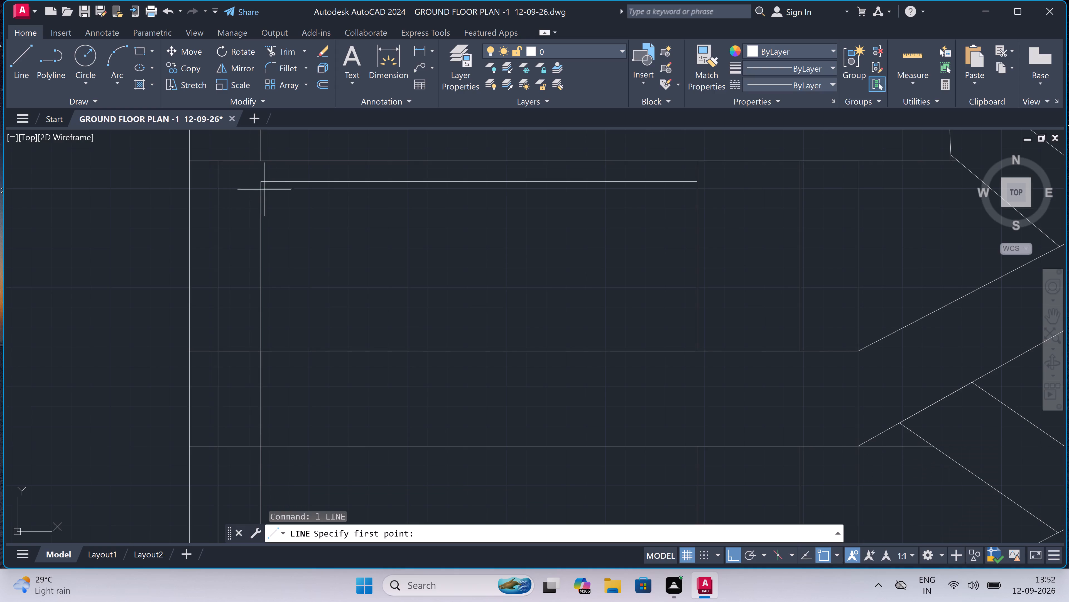
left_click(258, 180)
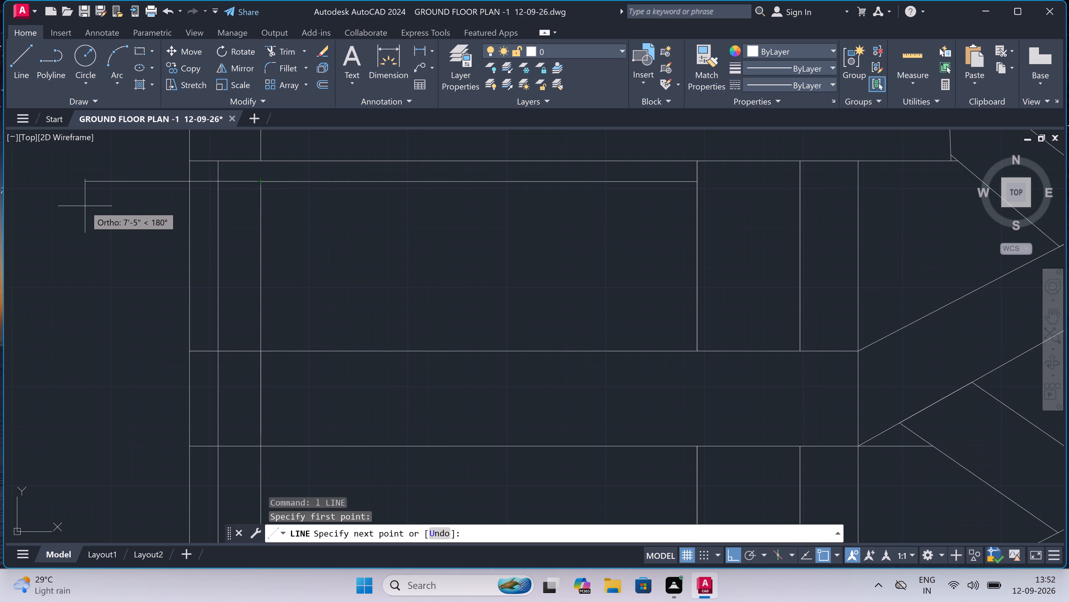
key("F8")
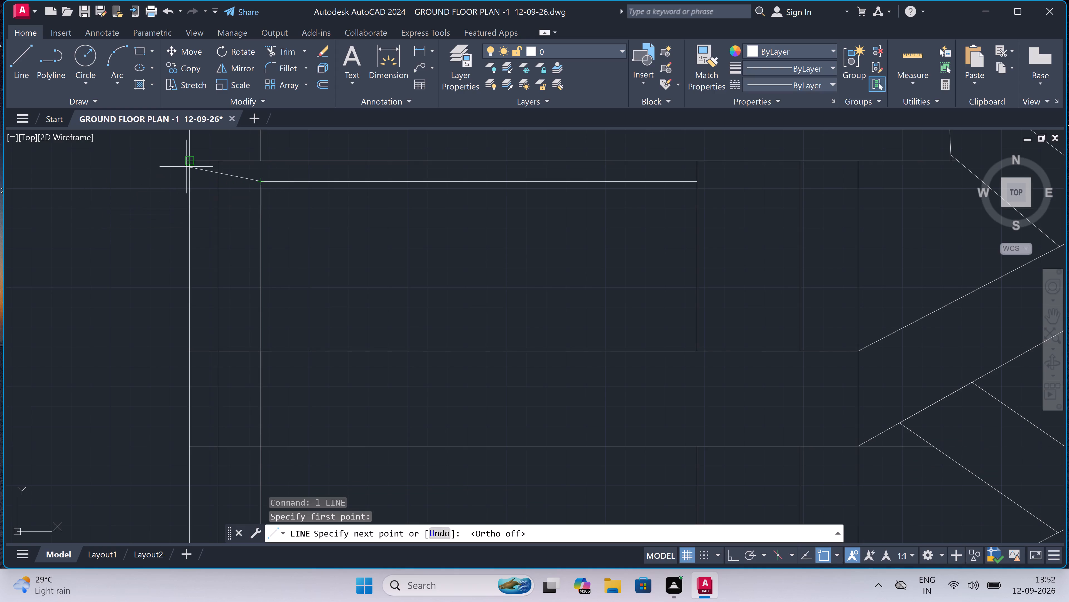
double_click(217, 164)
key("Escape")
Copy the sloped line and horizontal line under the top slab down to the second slab, at its upper line and its underside.
scroll(217, 164, "down", 1)
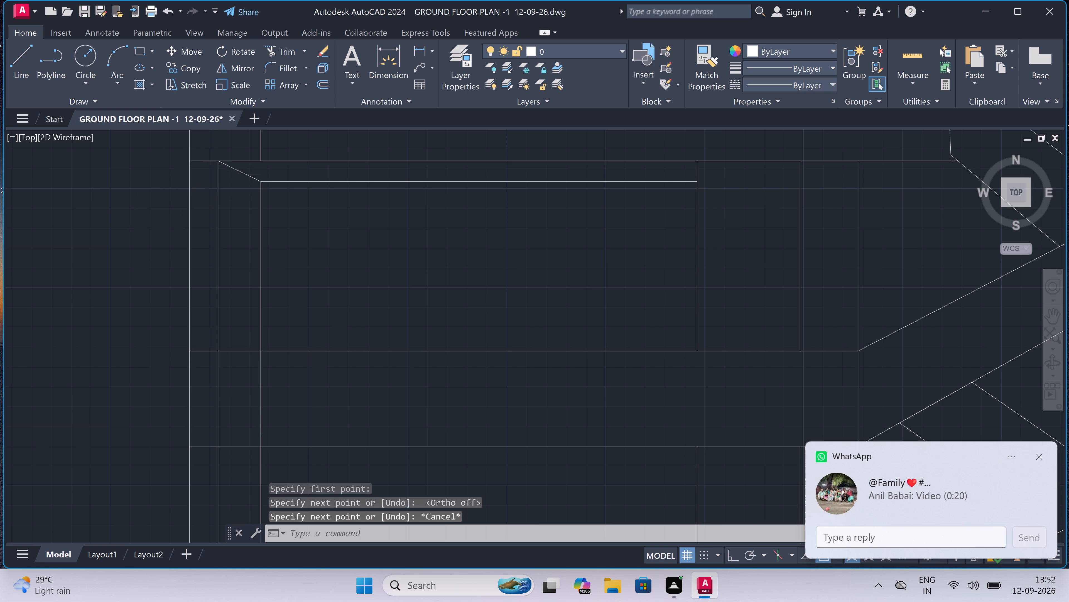
scroll(217, 164, "down", 4)
scroll(272, 159, "up", 2)
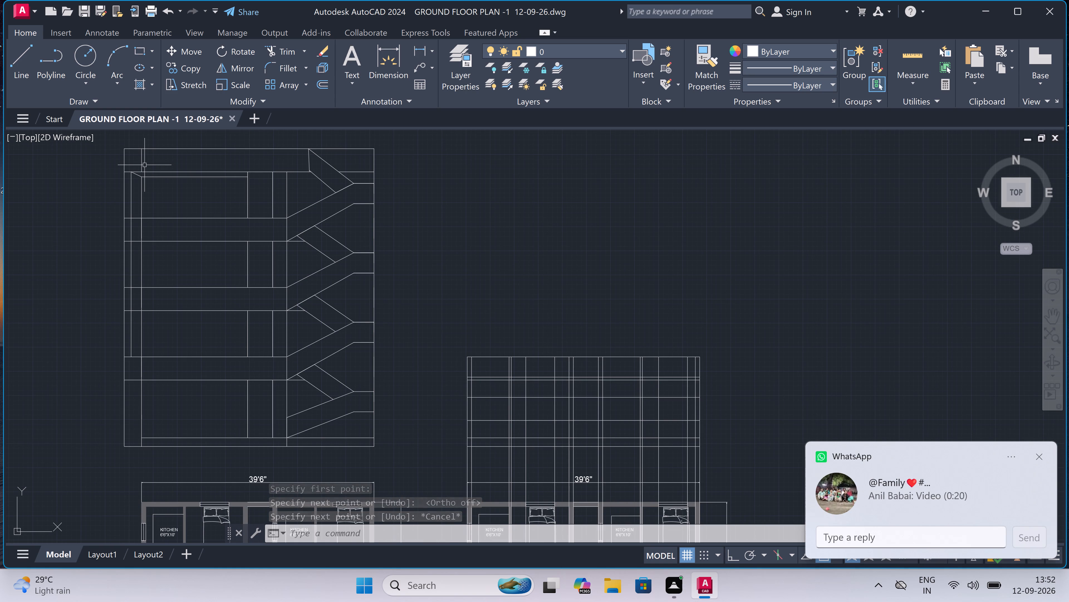
scroll(129, 172, "up", 2)
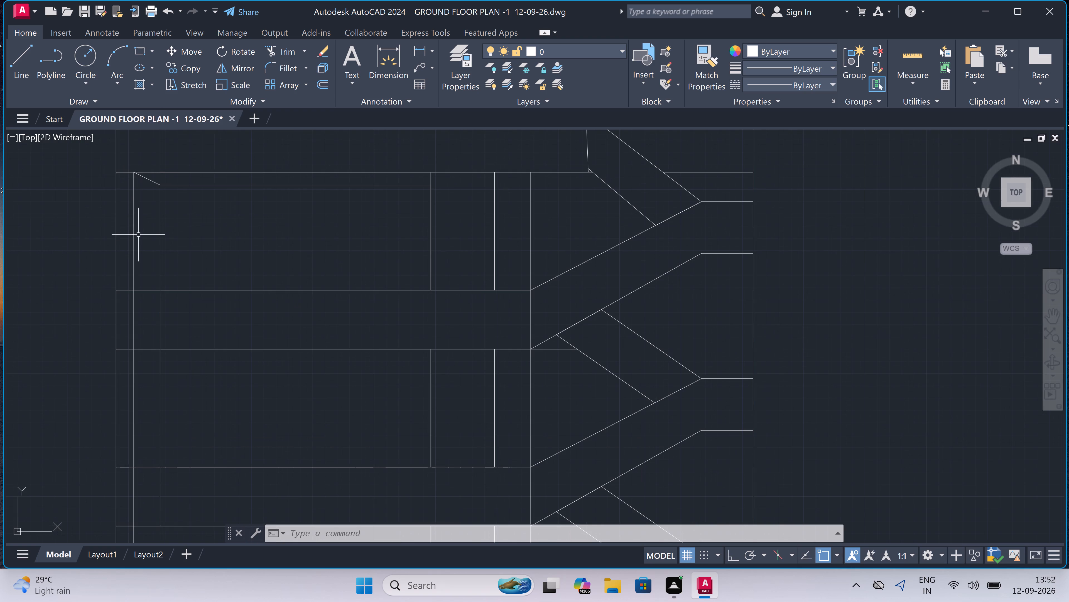
left_click(160, 185)
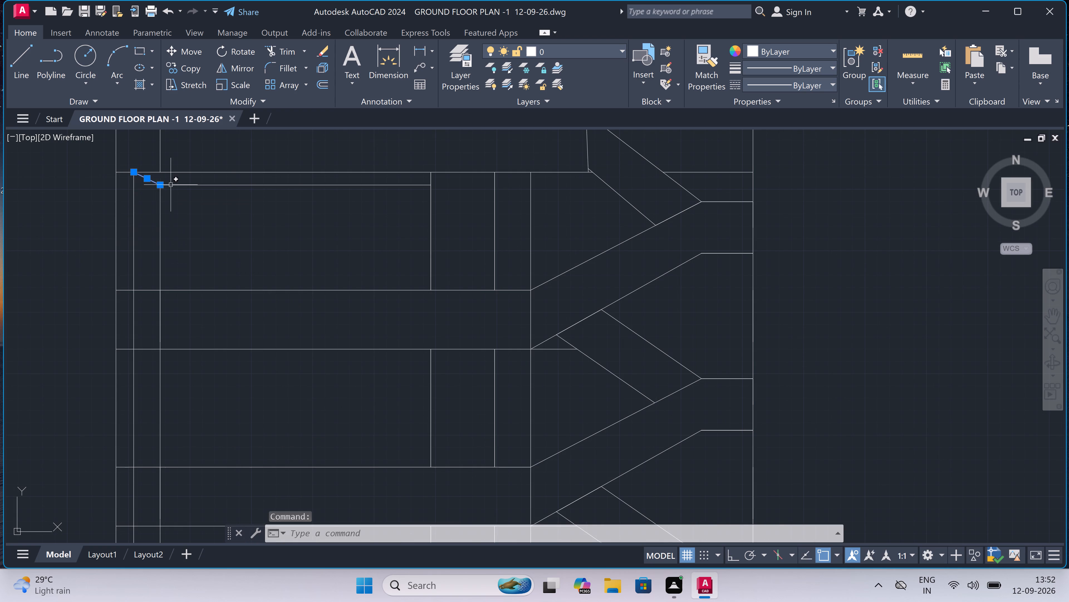
left_click(171, 185)
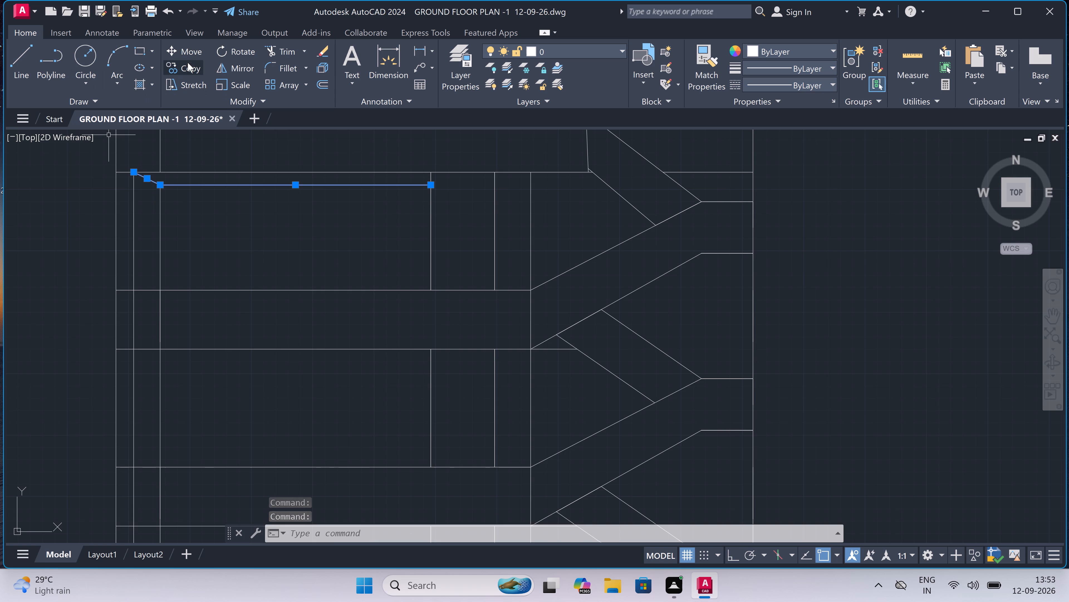
left_click(185, 70)
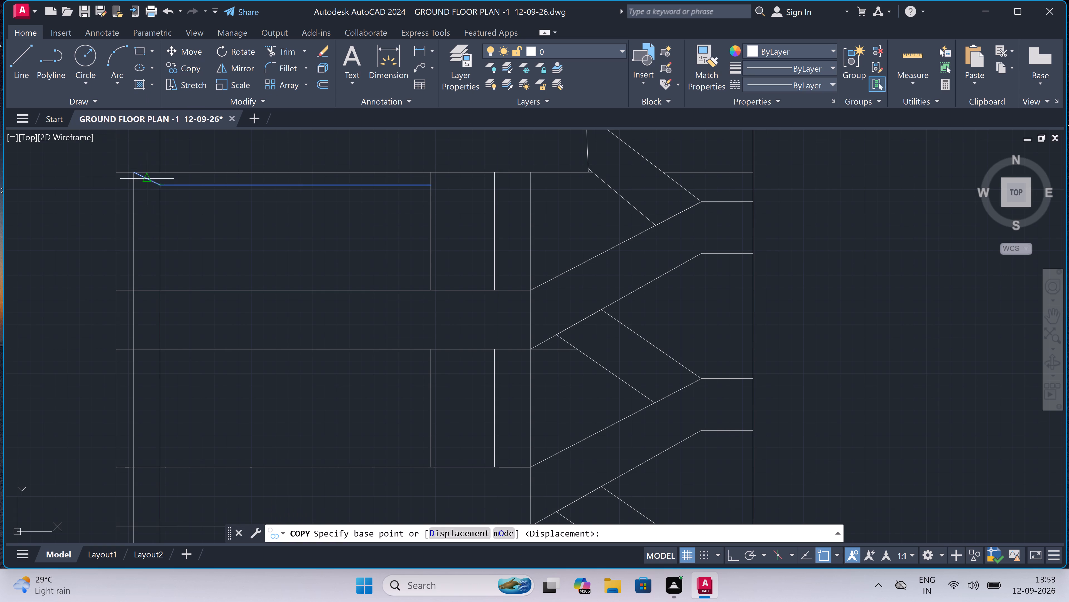
left_click(132, 171)
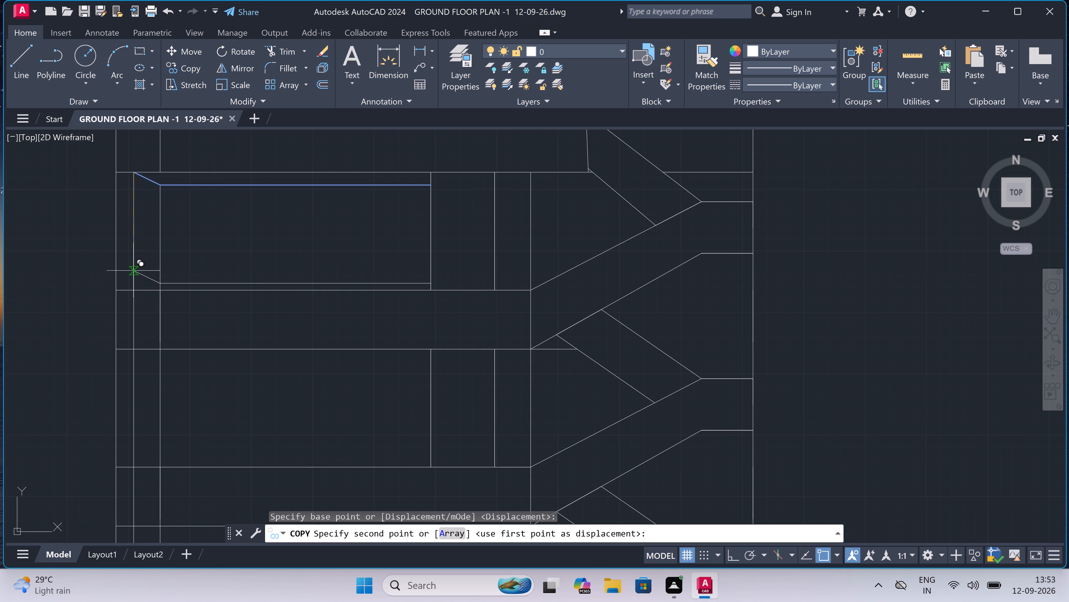
scroll(134, 293, "up", 4)
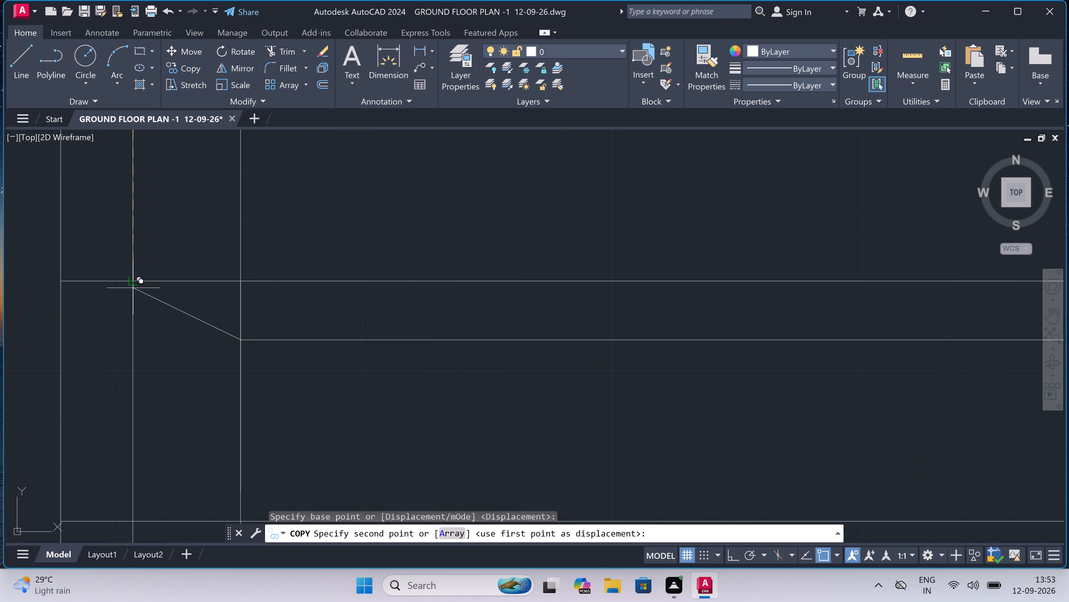
left_click(133, 280)
scroll(133, 278, "down", 5)
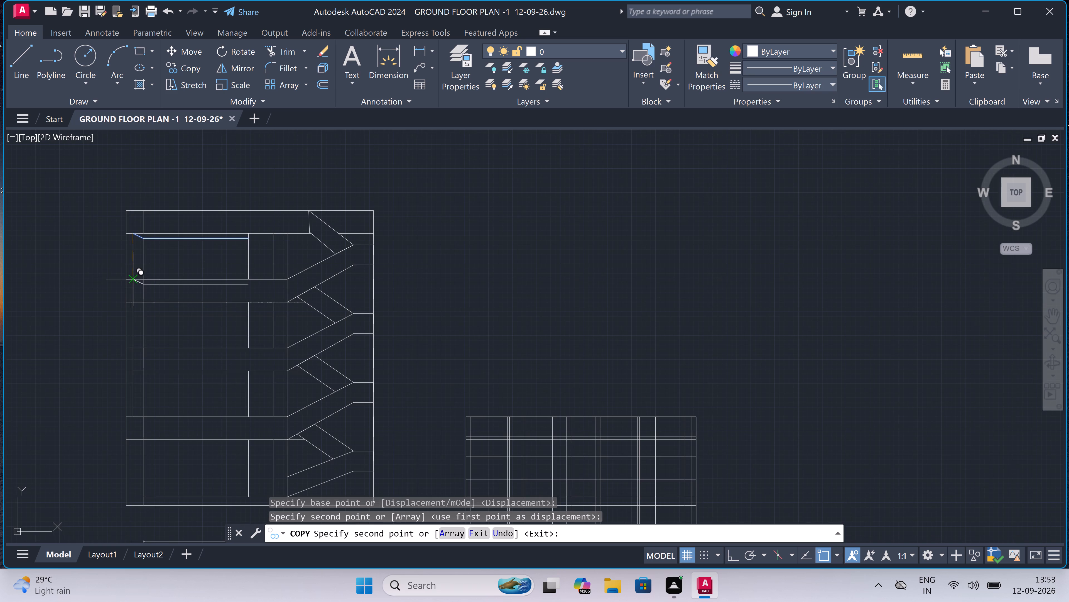
scroll(123, 325, "up", 4)
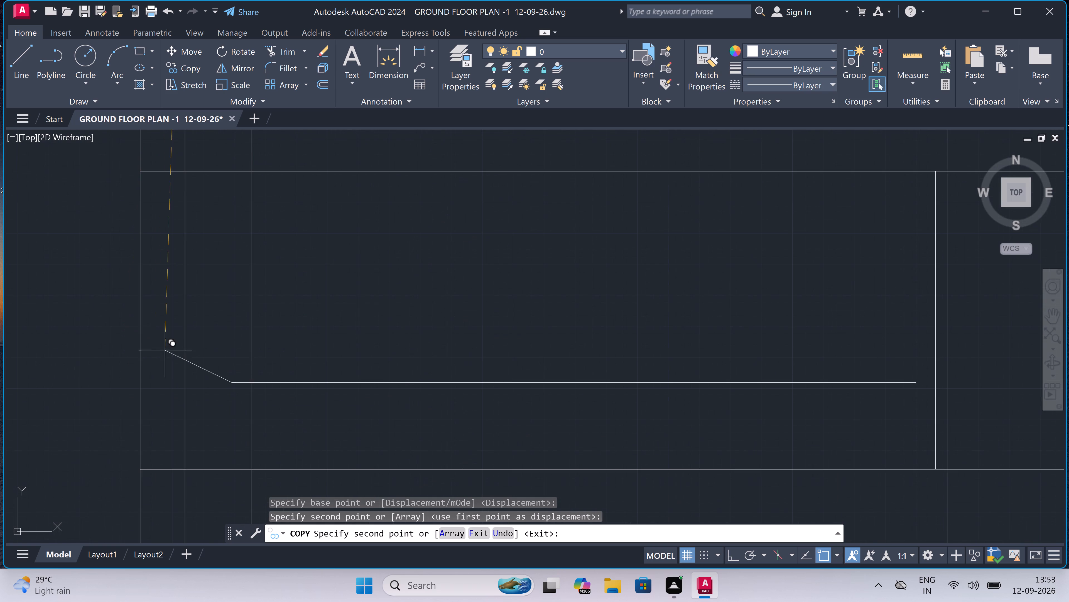
scroll(183, 277, "down", 2)
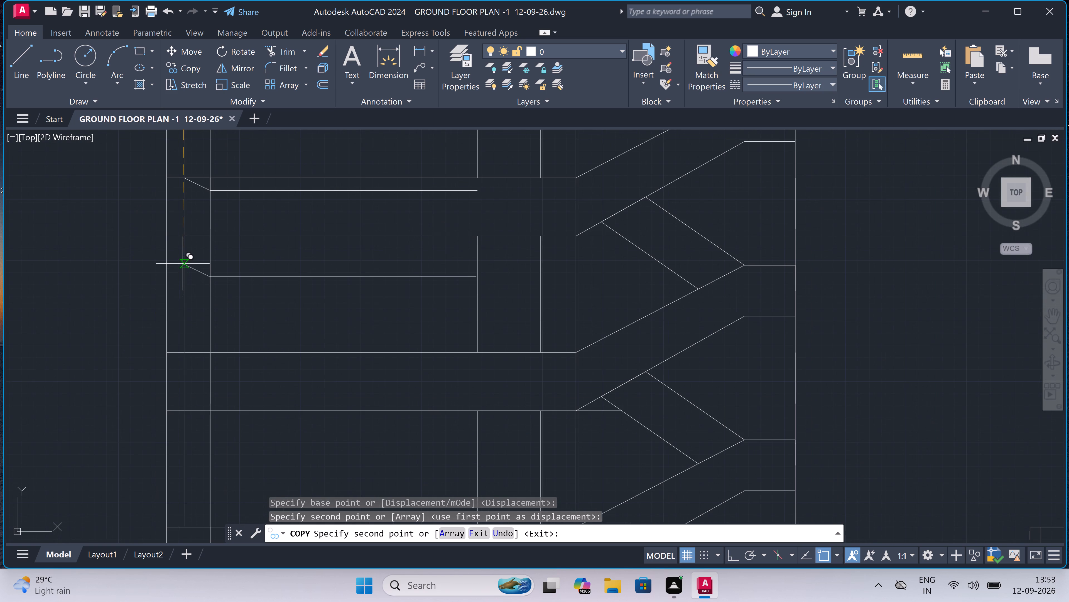
left_click(185, 239)
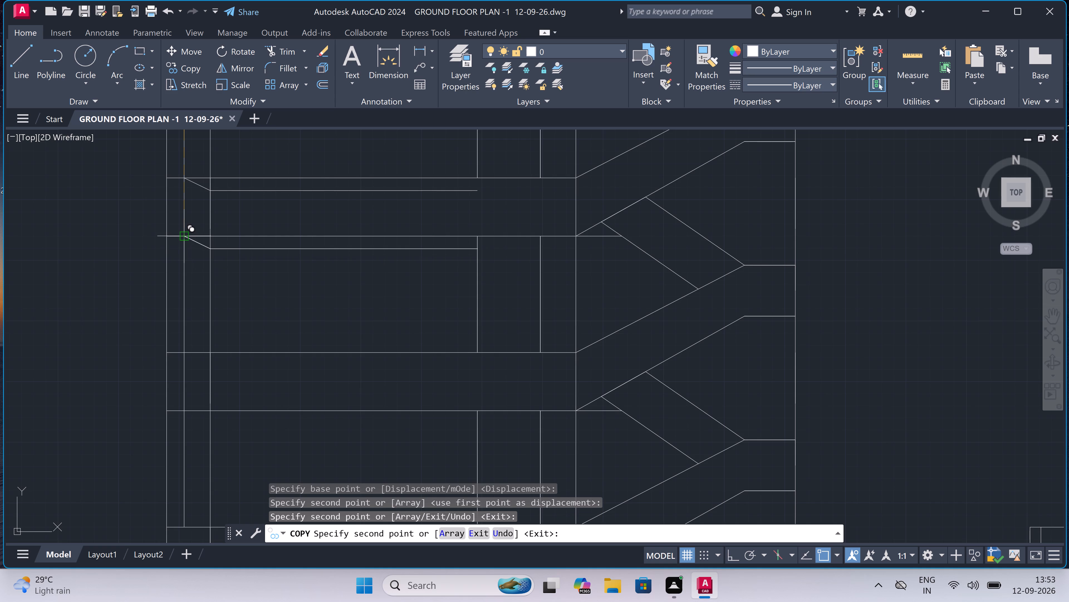
Place another copy of the sloped and horizontal lines at the underside of the third slab from the top.
scroll(185, 239, "down", 3)
scroll(176, 303, "up", 3)
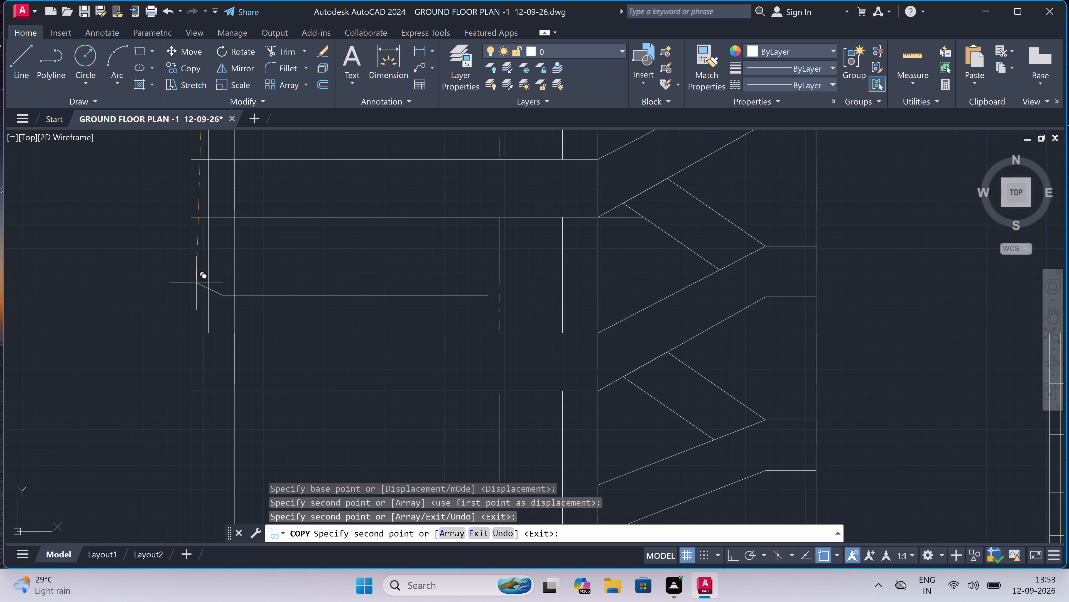
scroll(235, 238, "up", 3)
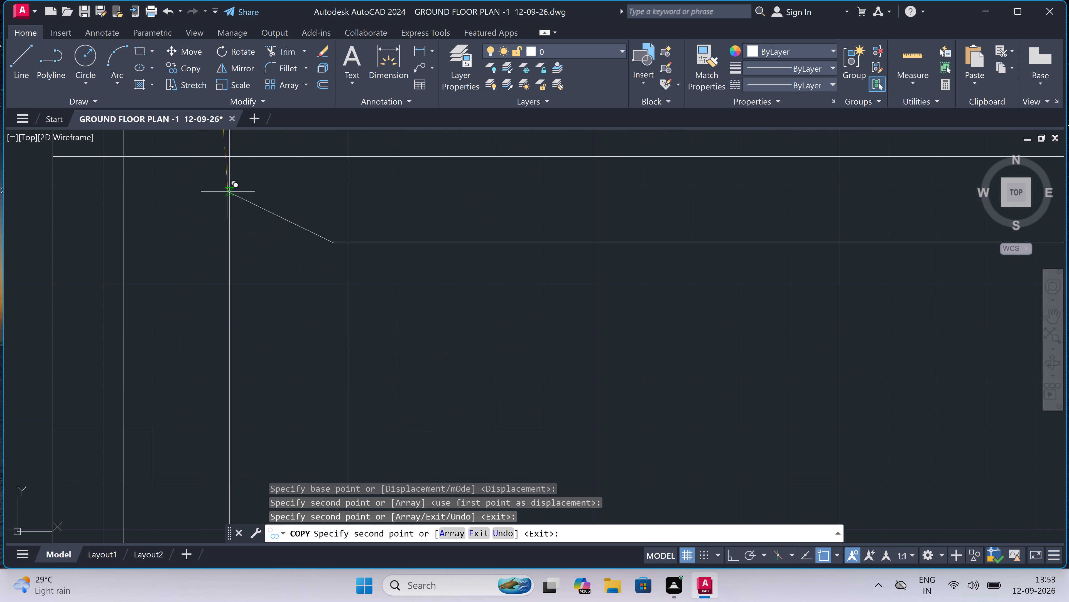
scroll(228, 156, "down", 3)
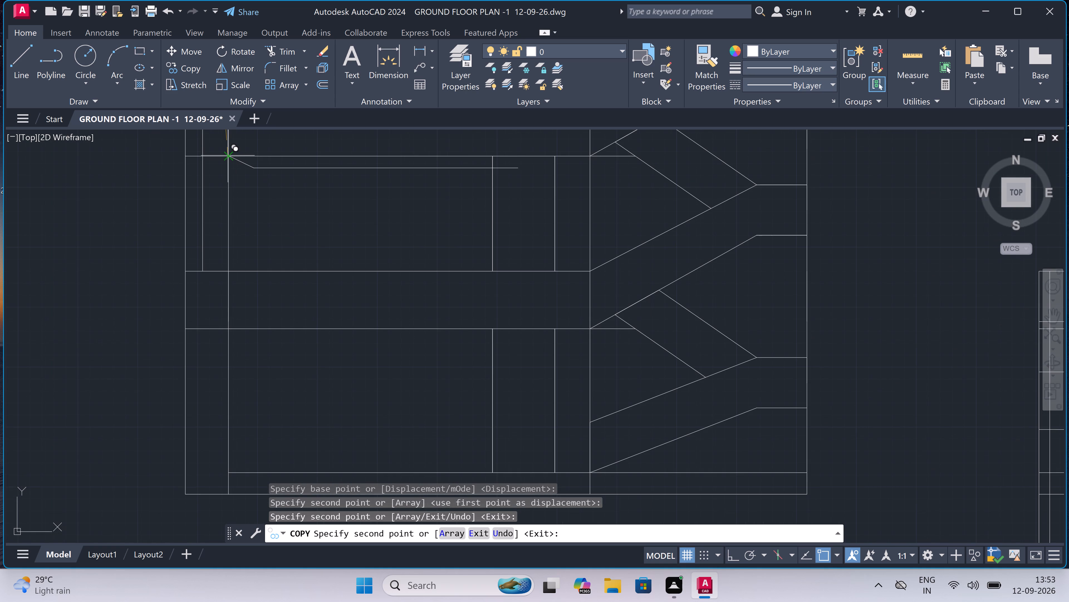
scroll(228, 156, "down", 2)
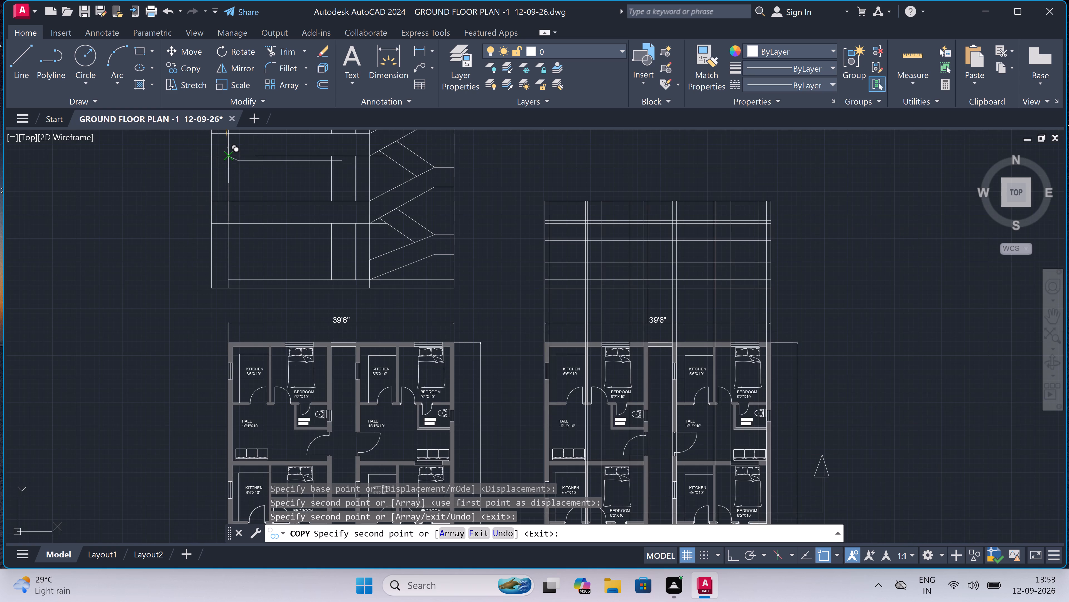
scroll(228, 156, "down", 2)
scroll(210, 131, "up", 2)
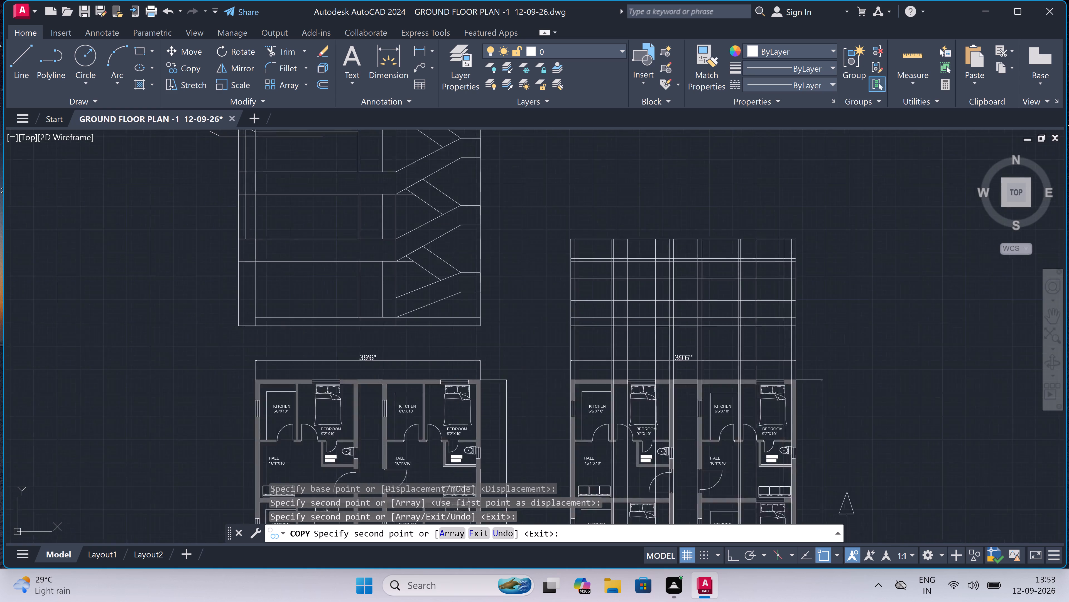
scroll(210, 131, "up", 2)
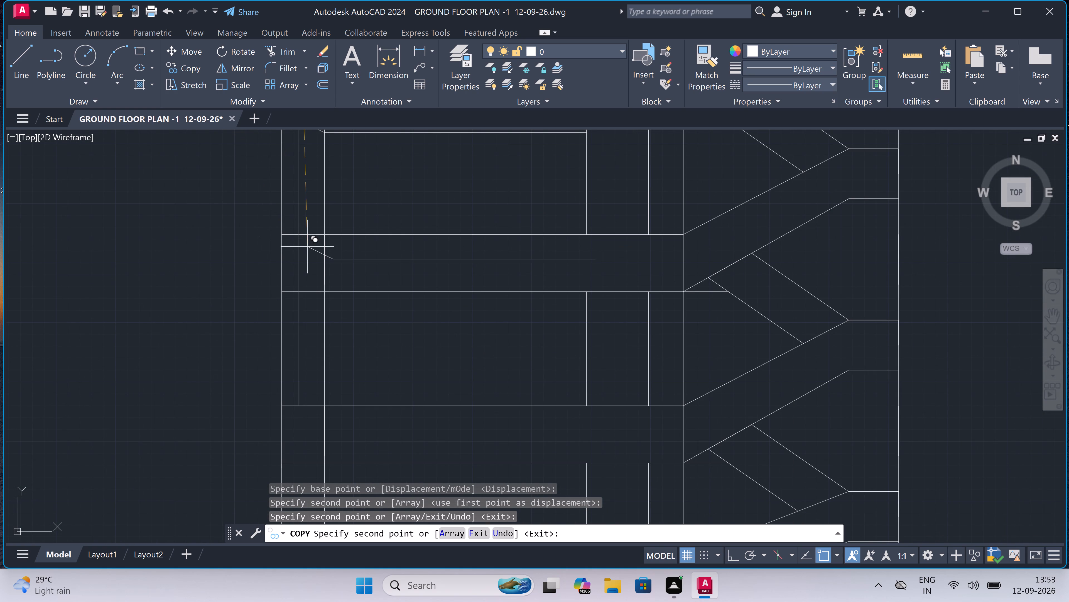
scroll(300, 286, "up", 2)
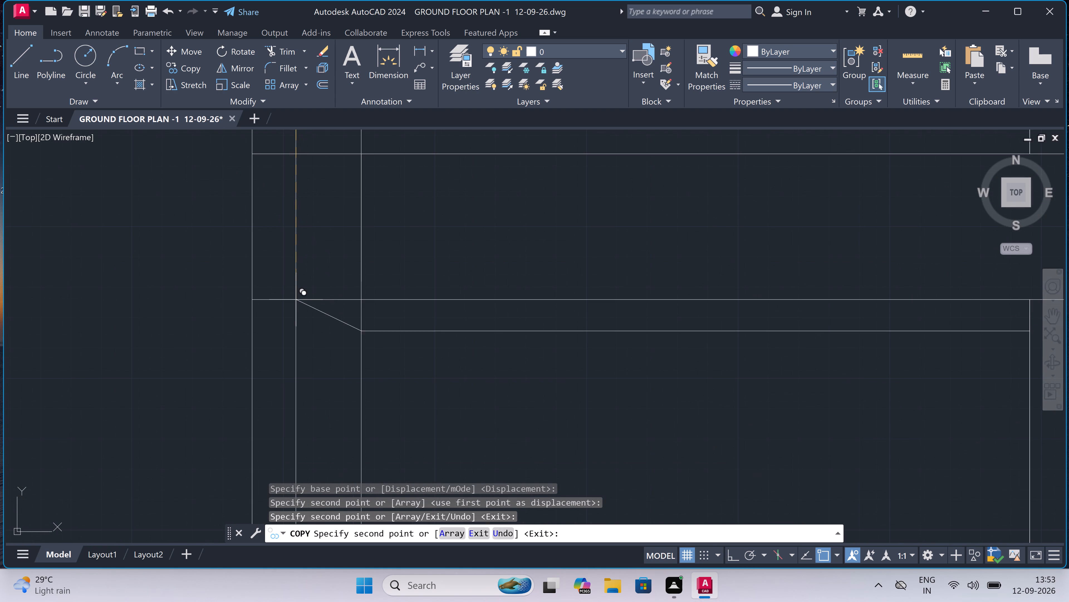
left_click(296, 303)
key("Escape")
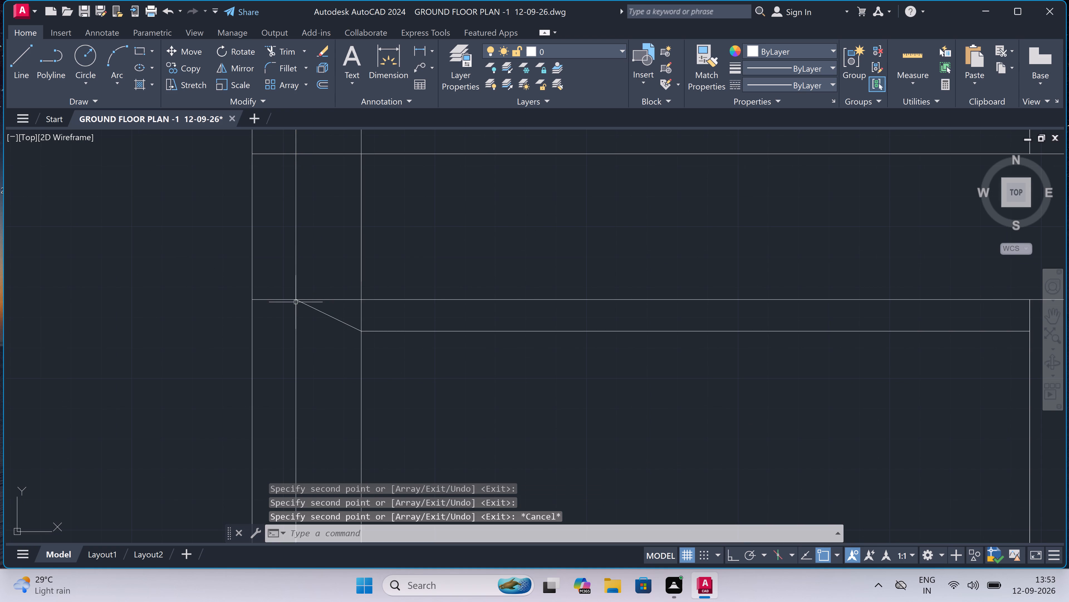
At the third slab, trim the wall line from its upper line to the copied horizontal line, and the inner projection line within the slab.
key("t")
key("r")
key("space")
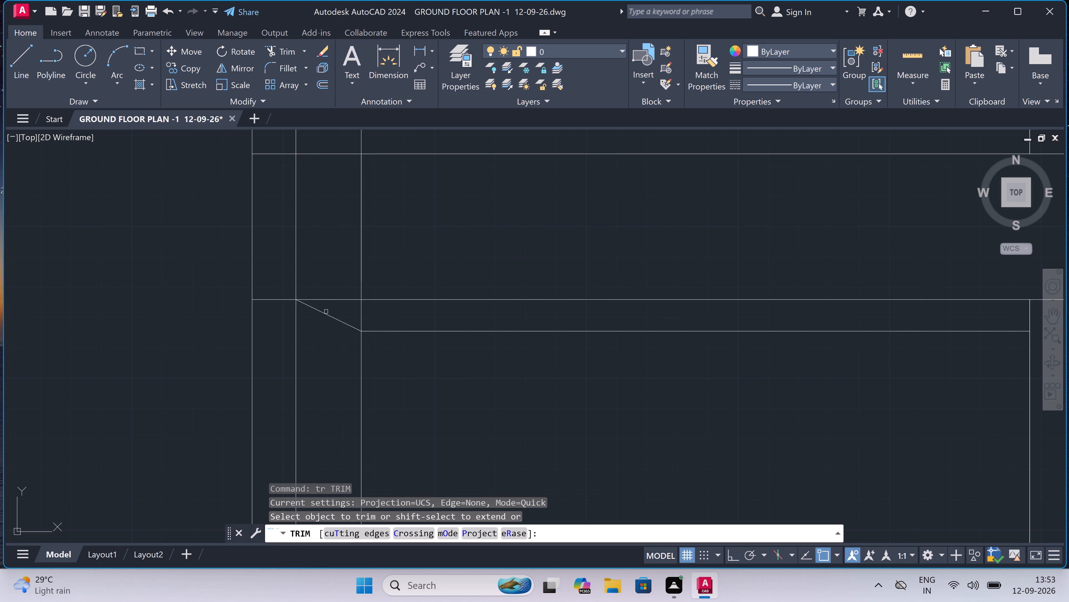
left_click_drag(343, 314, 346, 314)
left_click(376, 319)
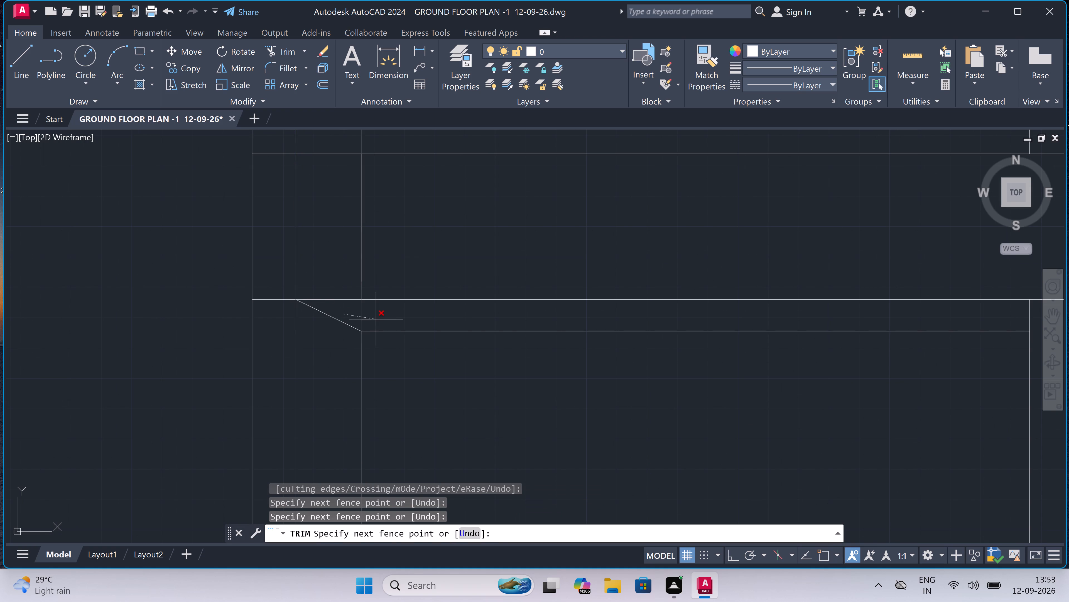
left_click(336, 245)
left_click(447, 244)
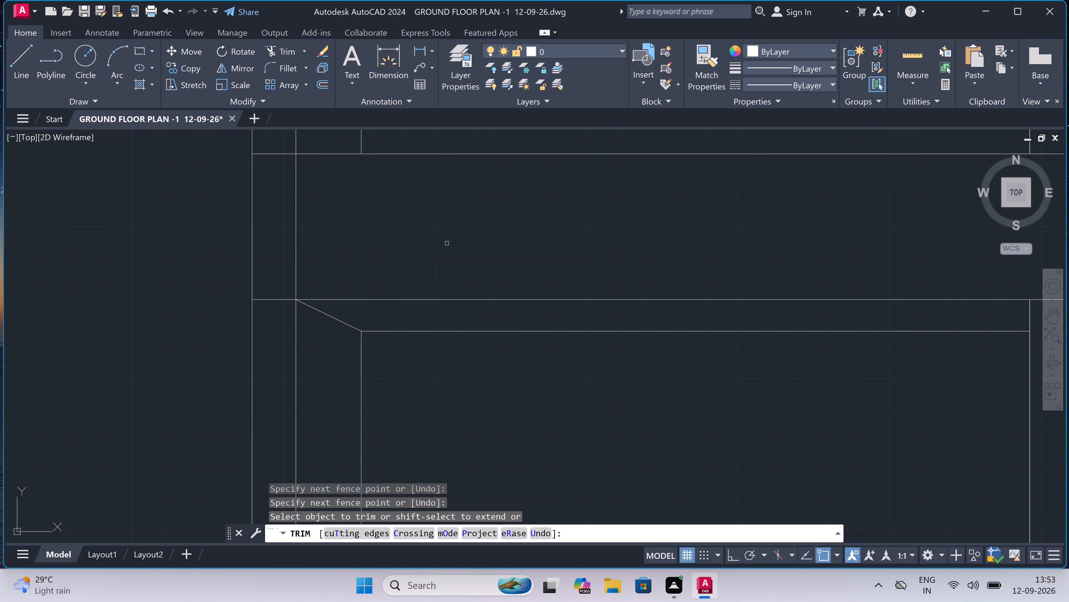
scroll(447, 243, "down", 5)
scroll(447, 231, "up", 3)
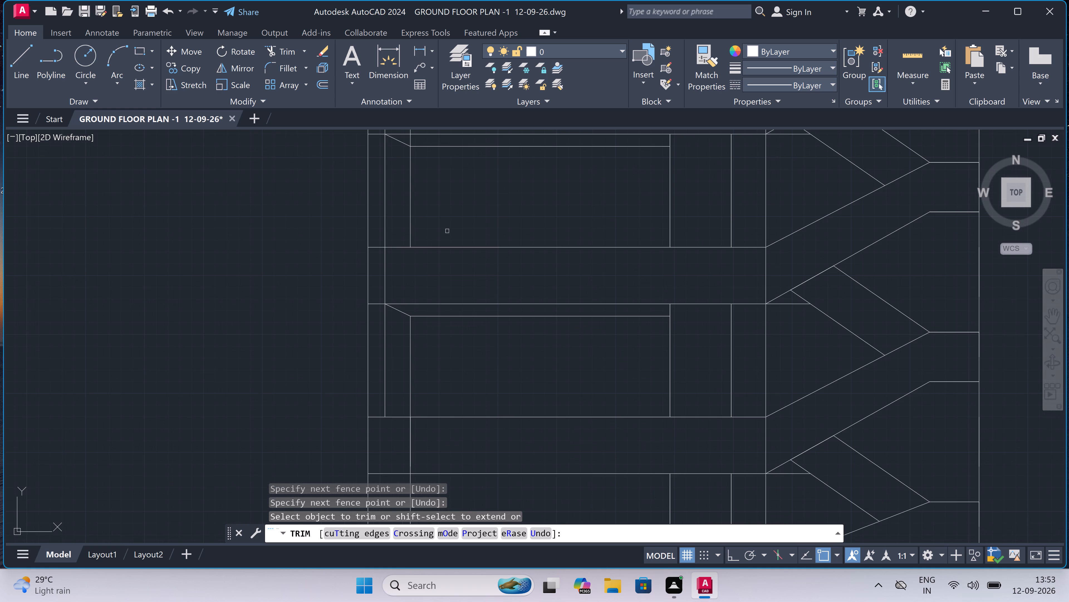
left_click(382, 273)
left_click(387, 272)
Trim the wall line's short piece between the second slab's underside and the copied horizontal line below it.
scroll(387, 272, "down", 1)
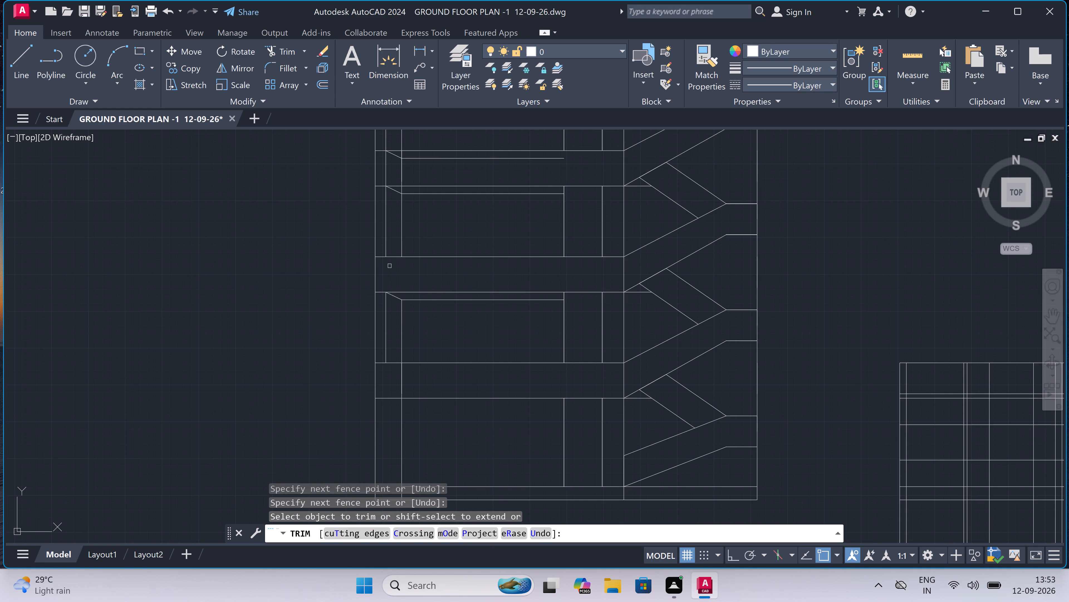
scroll(397, 182, "up", 4)
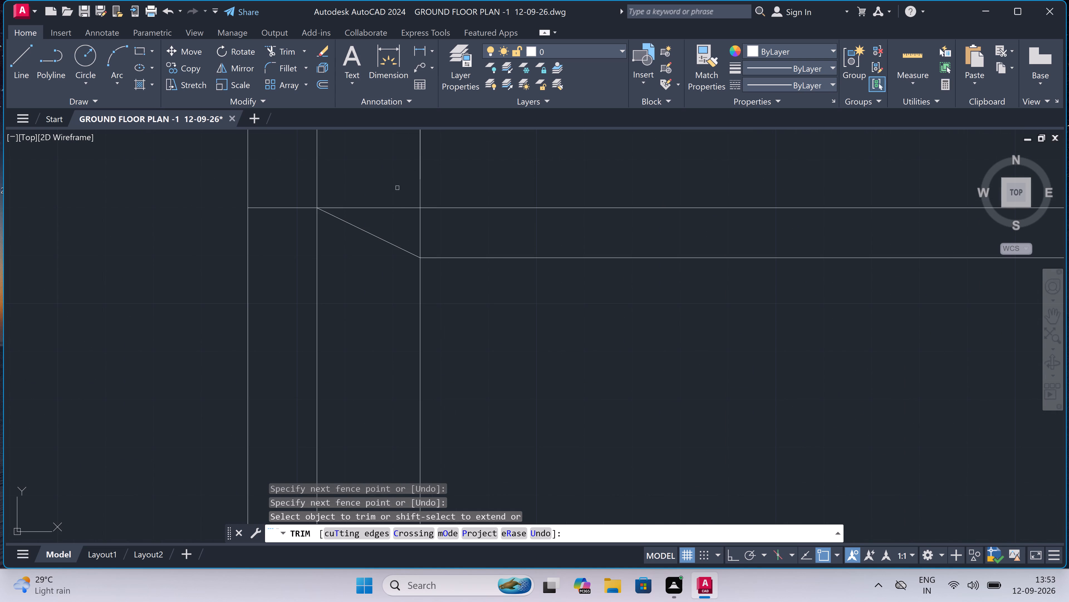
scroll(411, 219, "up", 3)
left_click_drag(412, 219, 434, 221)
left_click(514, 237)
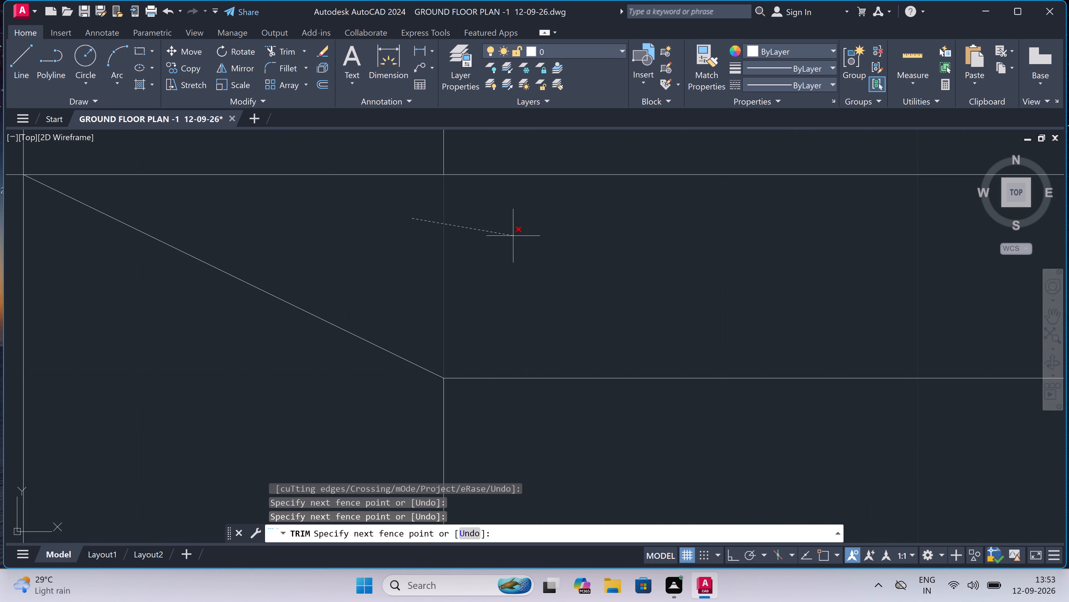
Remove the misplaced sloped and horizontal copy at the second slab's upper line and trim the wall line within that slab.
scroll(514, 241, "down", 8)
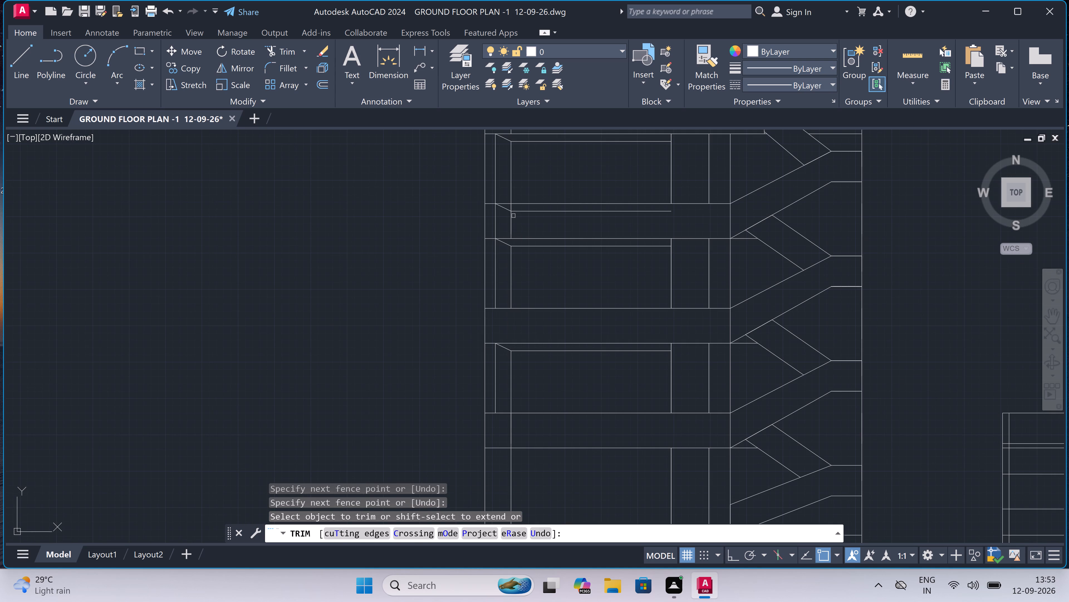
scroll(510, 208, "up", 4)
left_click(510, 207)
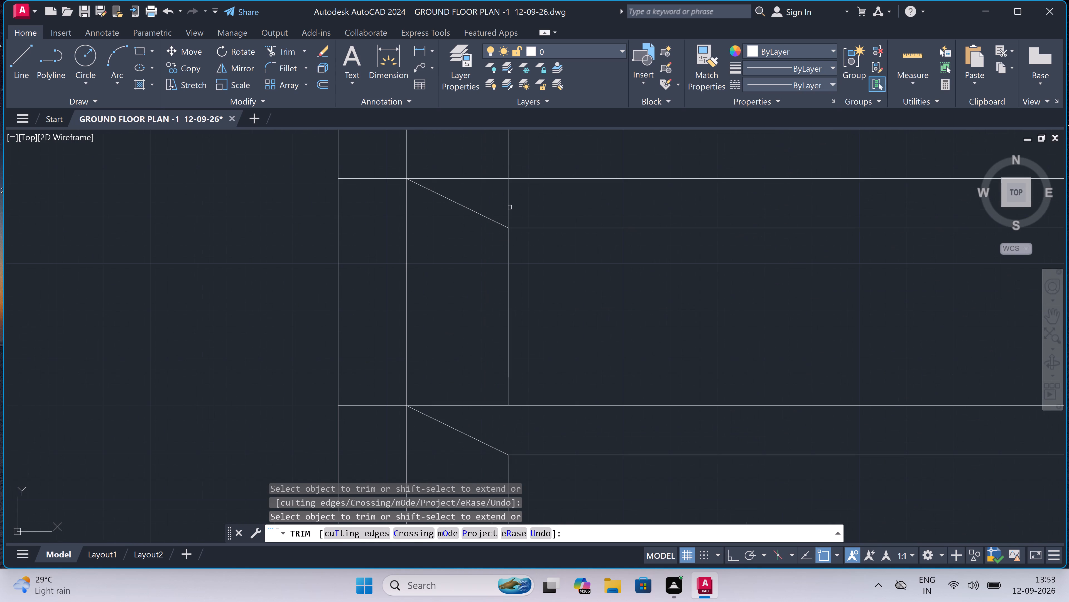
left_click(486, 221)
left_click_drag(541, 209, 543, 213)
left_click_drag(543, 214, 541, 223)
left_click(491, 280)
left_click(594, 207)
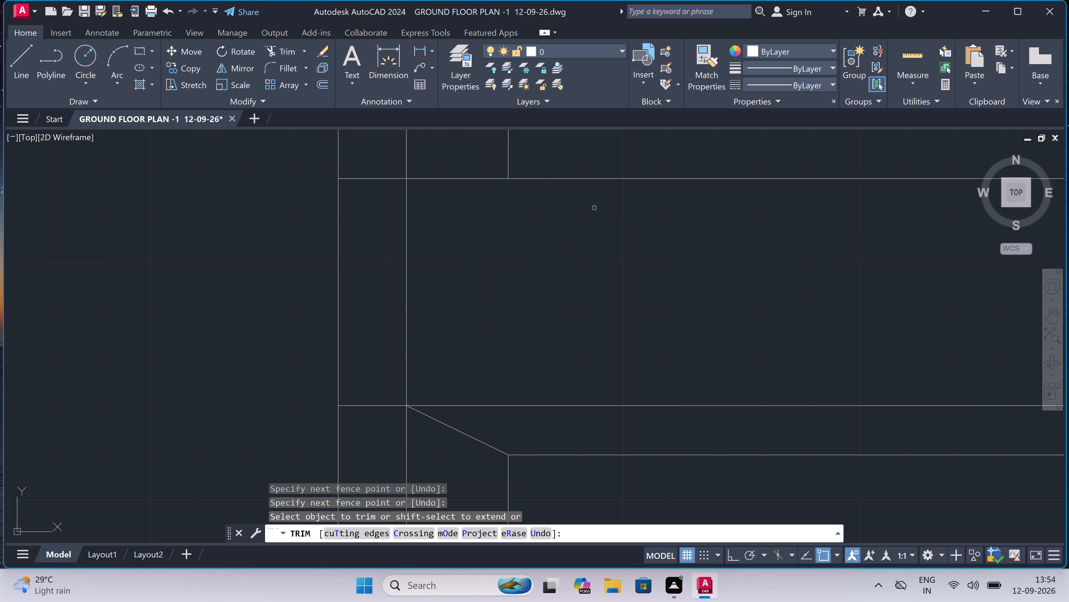
scroll(594, 208, "down", 8)
scroll(589, 214, "up", 3)
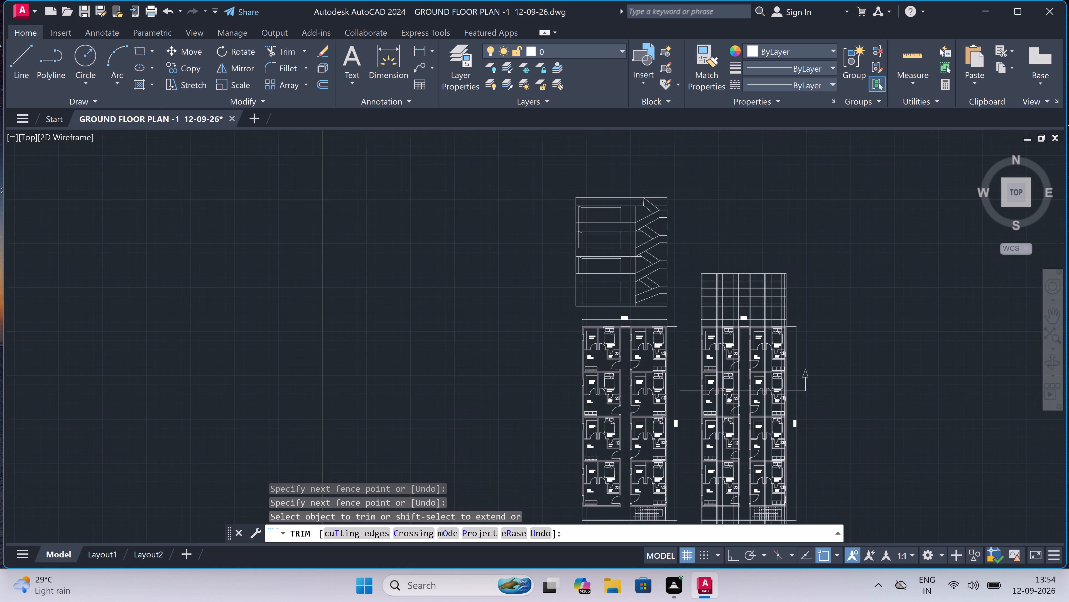
scroll(589, 215, "down", 1)
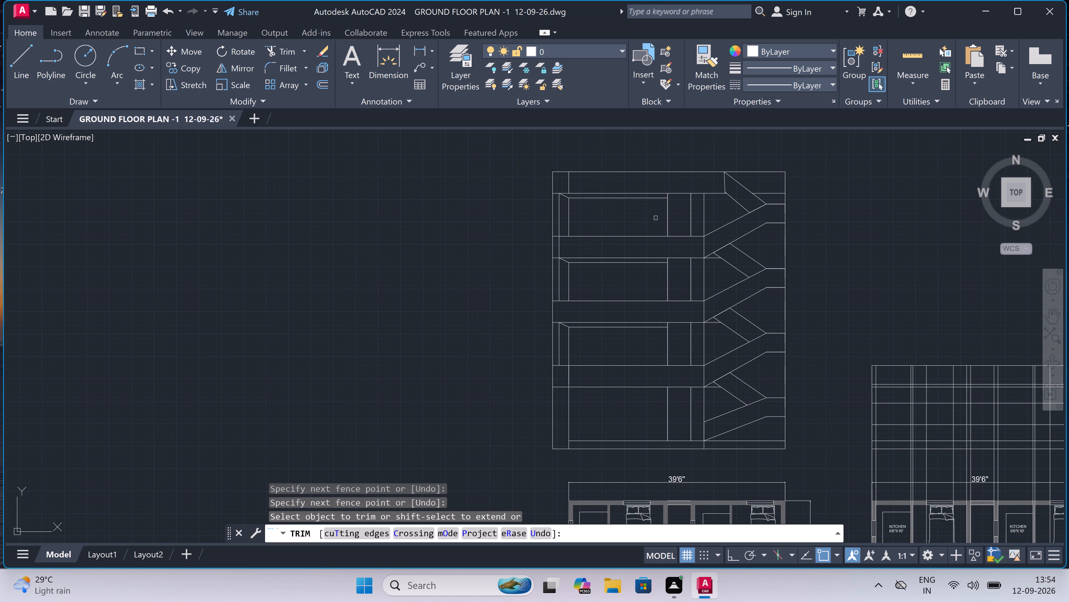
scroll(305, 245, "down", 3)
scroll(305, 245, "up", 2)
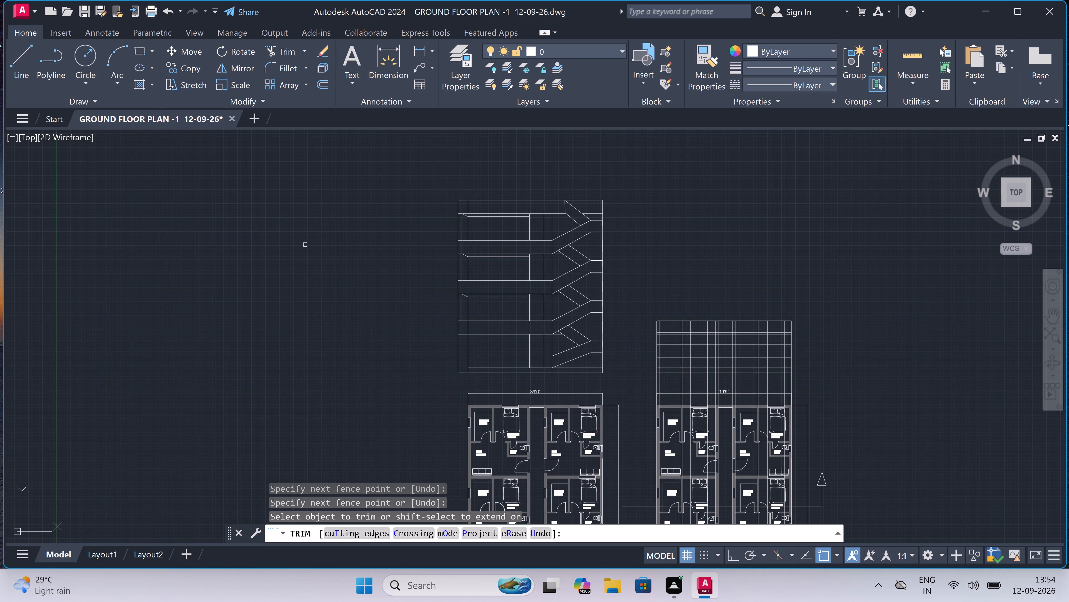
key("Escape")
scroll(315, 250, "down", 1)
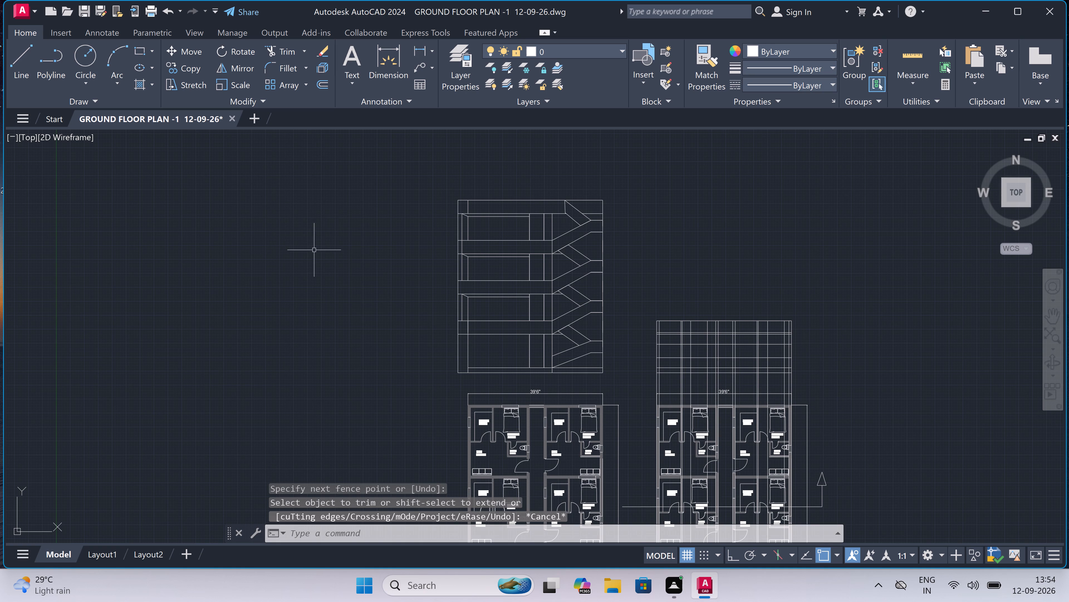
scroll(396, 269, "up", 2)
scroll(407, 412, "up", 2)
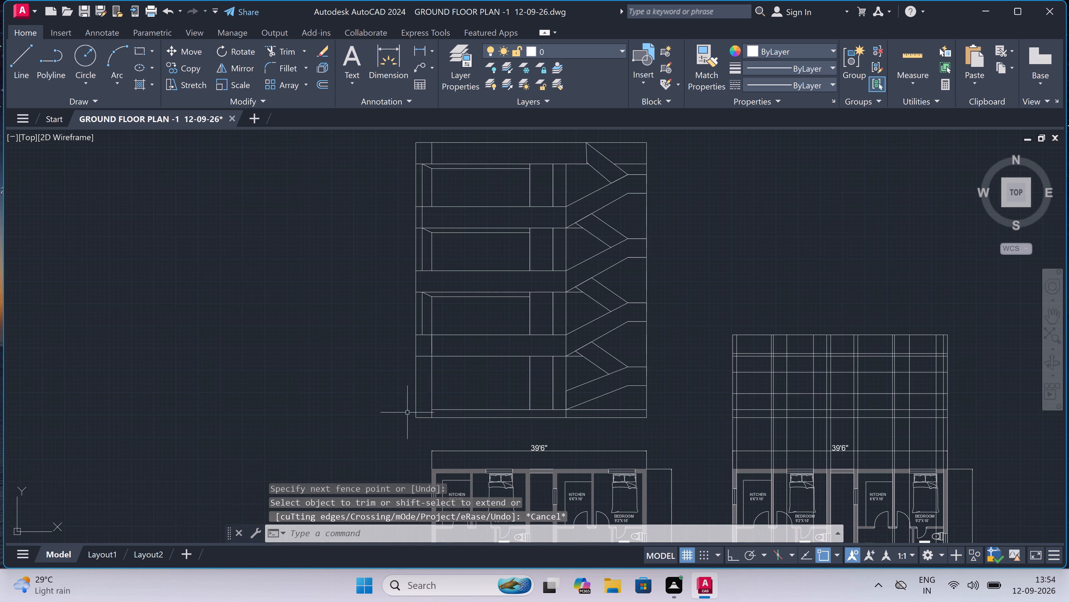
Trim the outer projection line below the lowest slab and the ground line's piece extending beyond the wall.
left_click(426, 361)
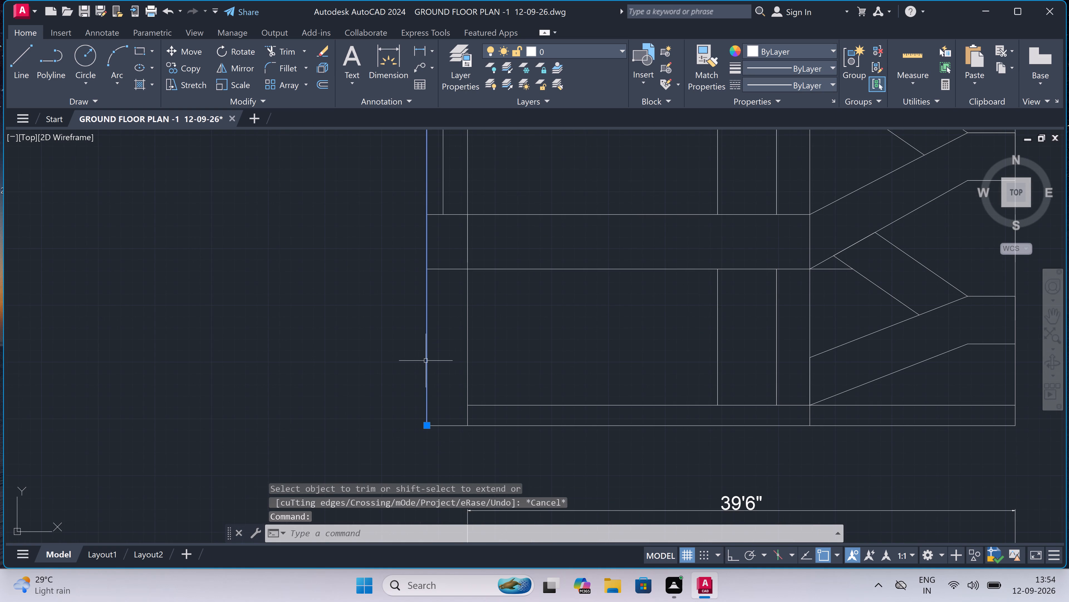
key("Escape")
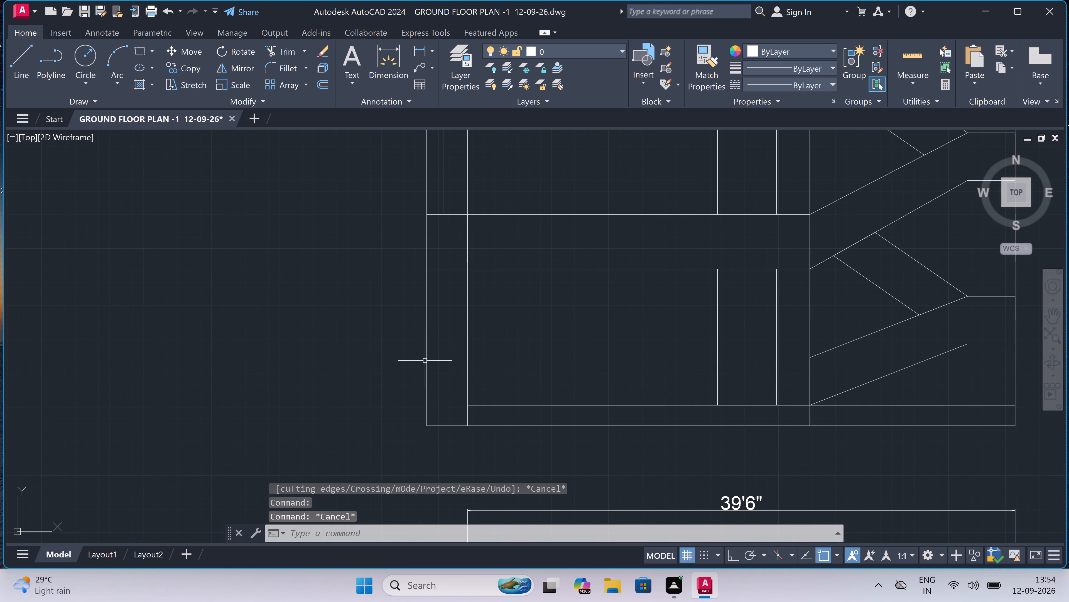
type("tr")
key("space")
left_click(424, 360)
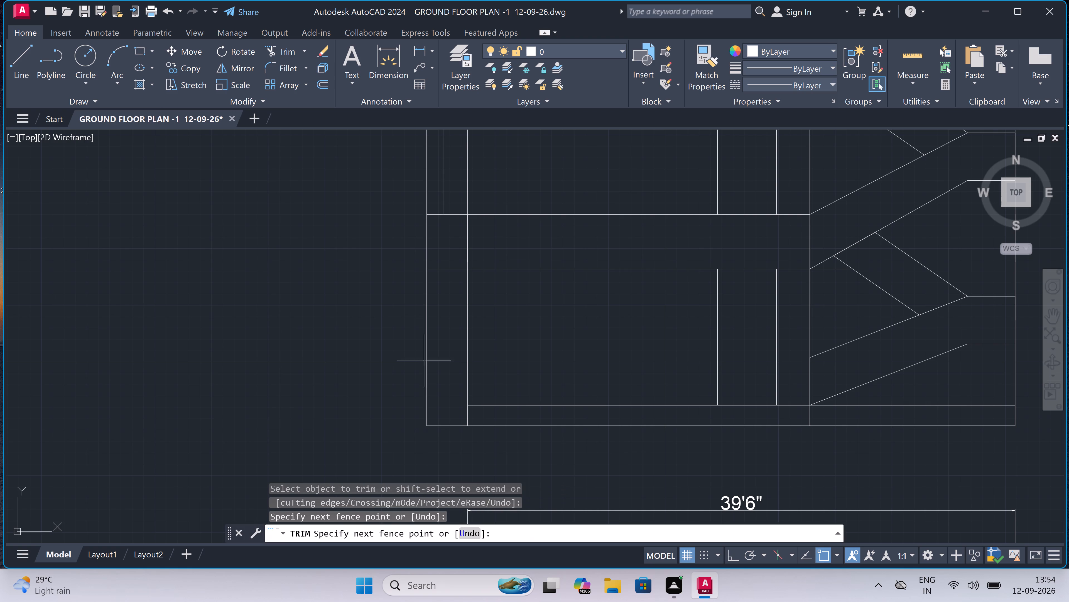
left_click(430, 351)
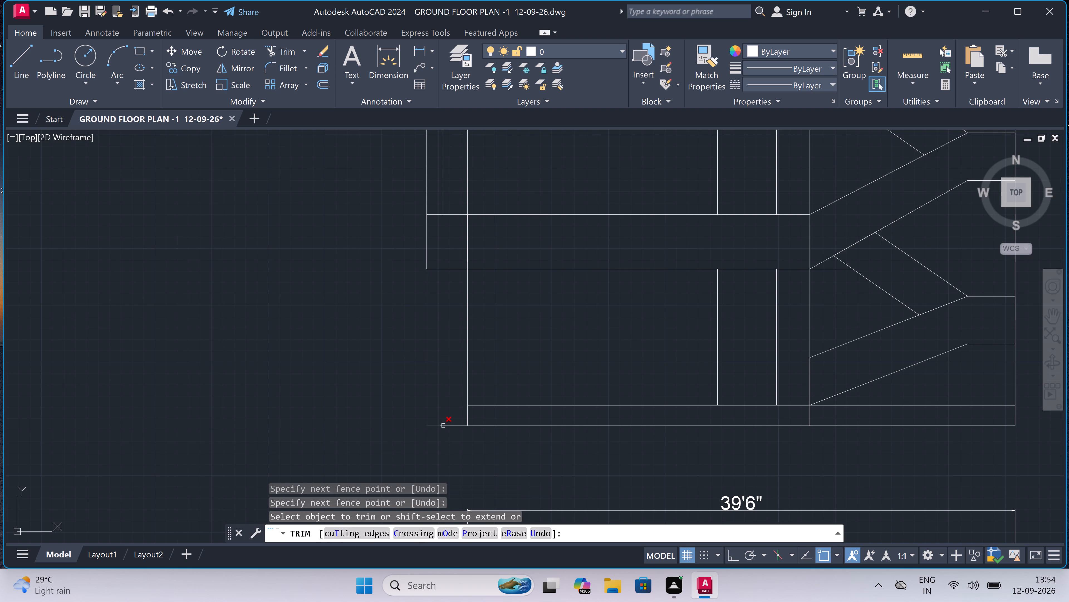
left_click(443, 426)
double_click(438, 423)
left_click(428, 425)
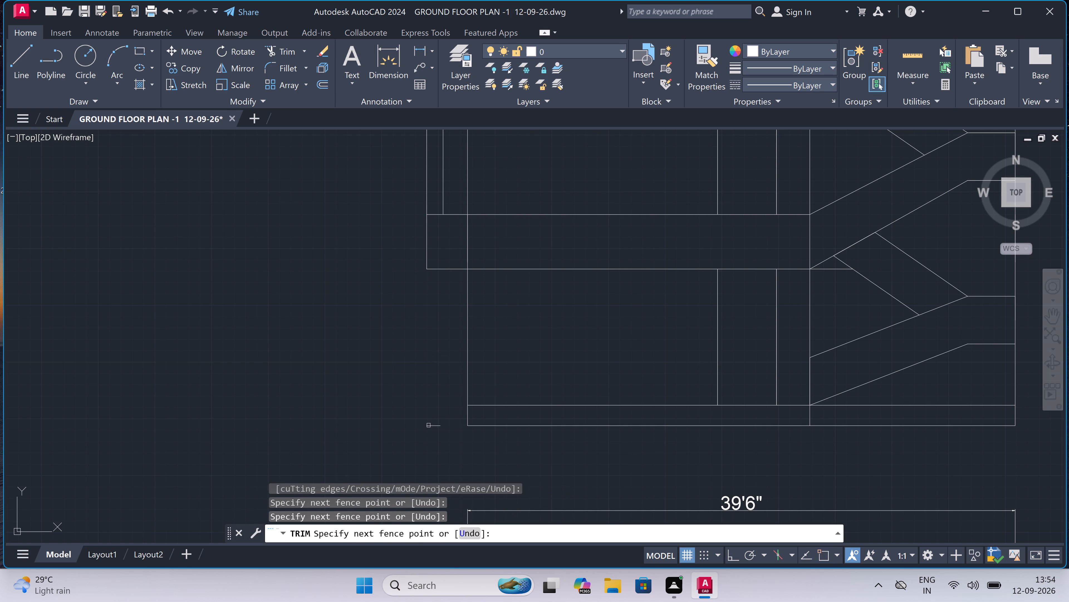
left_click(435, 434)
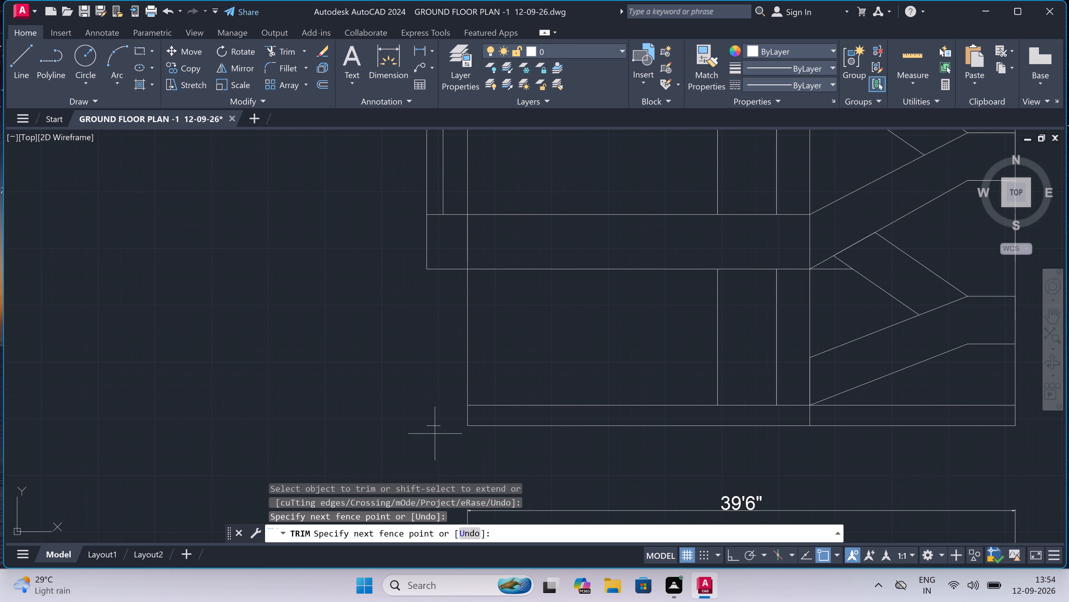
left_click(431, 416)
key("Escape")
From the section's outer bottom corner, draw orthogonal lines 5' and 1' outward, continuing with 5' and 1' upward.
scroll(345, 384, "down", 3)
scroll(345, 384, "up", 1)
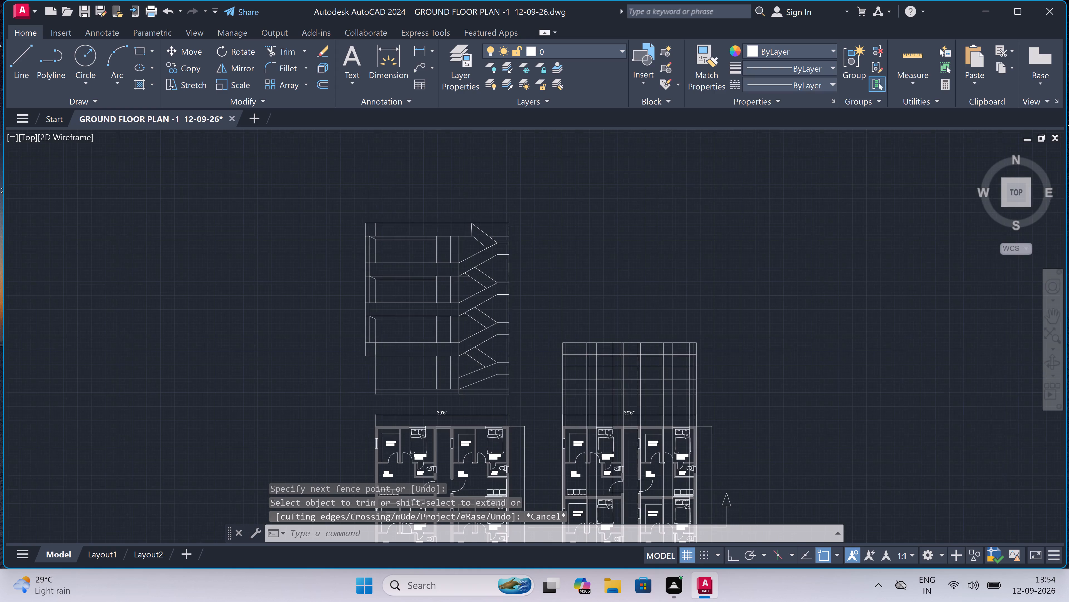
type("l")
key("space")
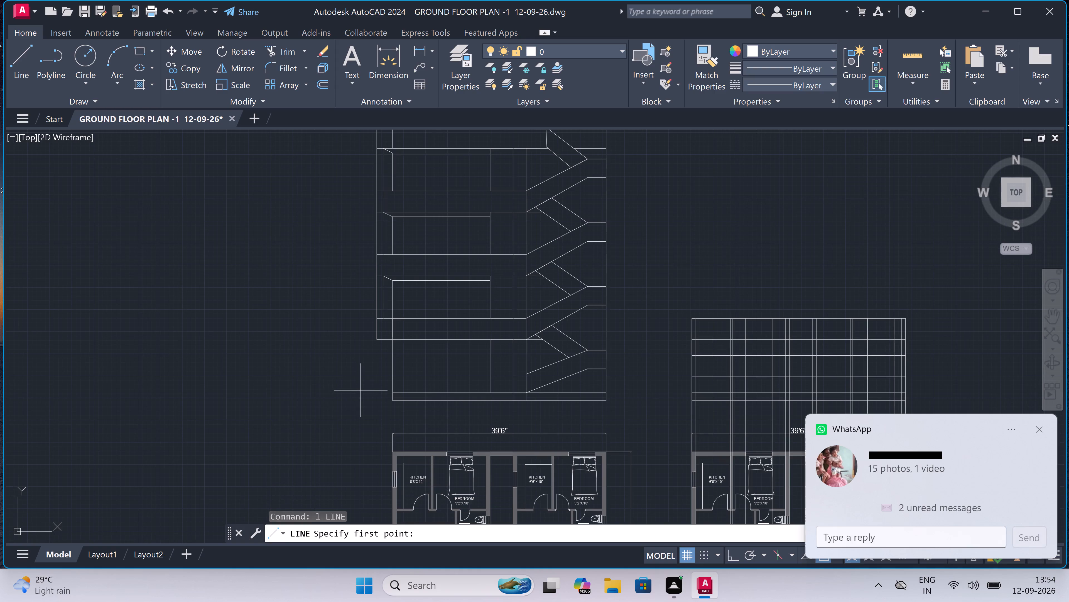
left_click(393, 400)
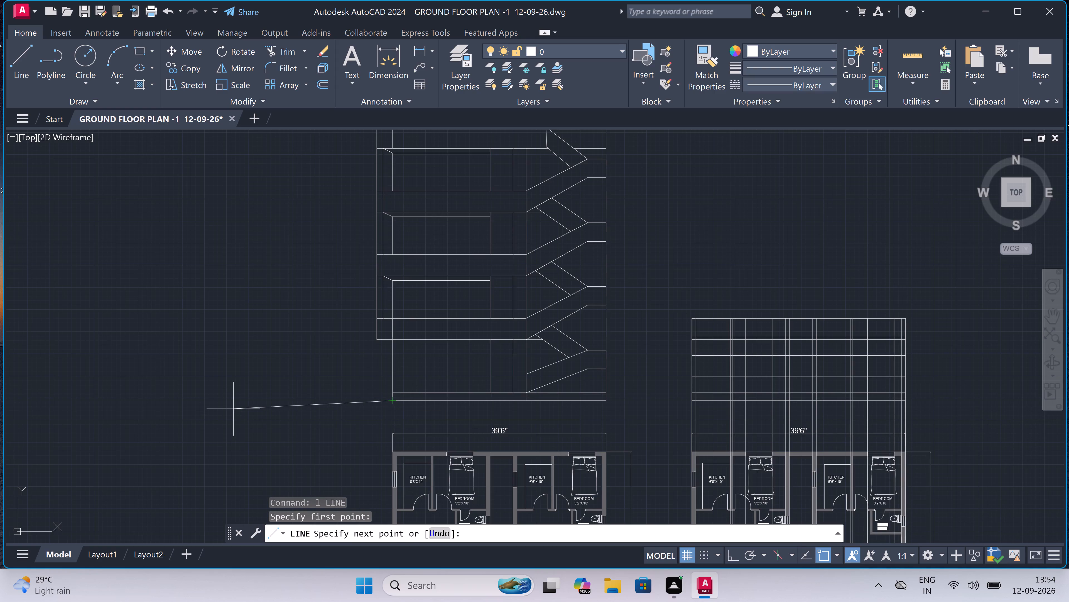
key("F8")
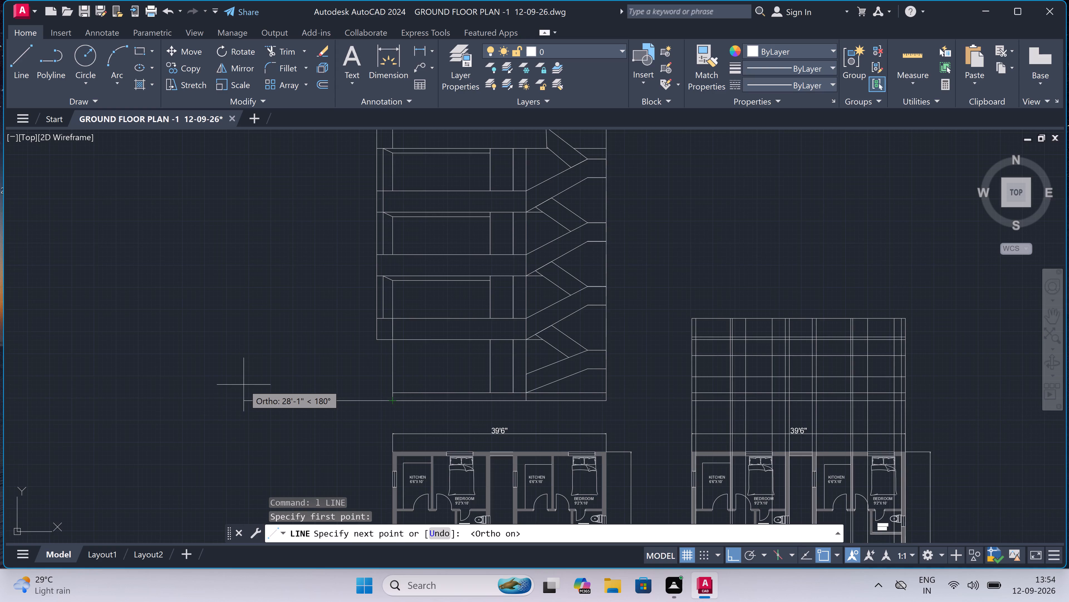
type("5'")
key("space")
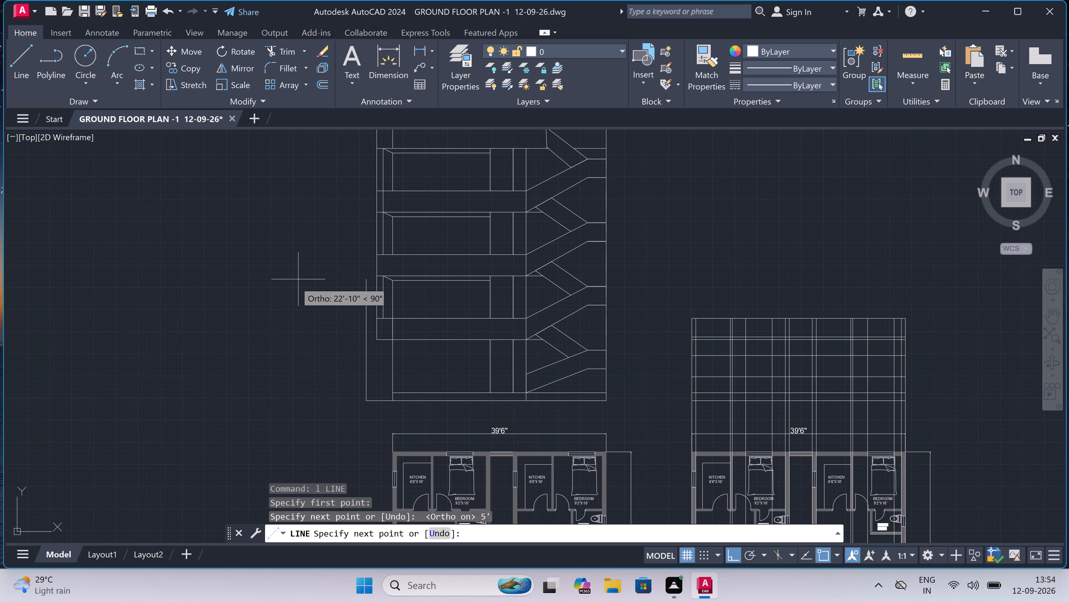
type("1'")
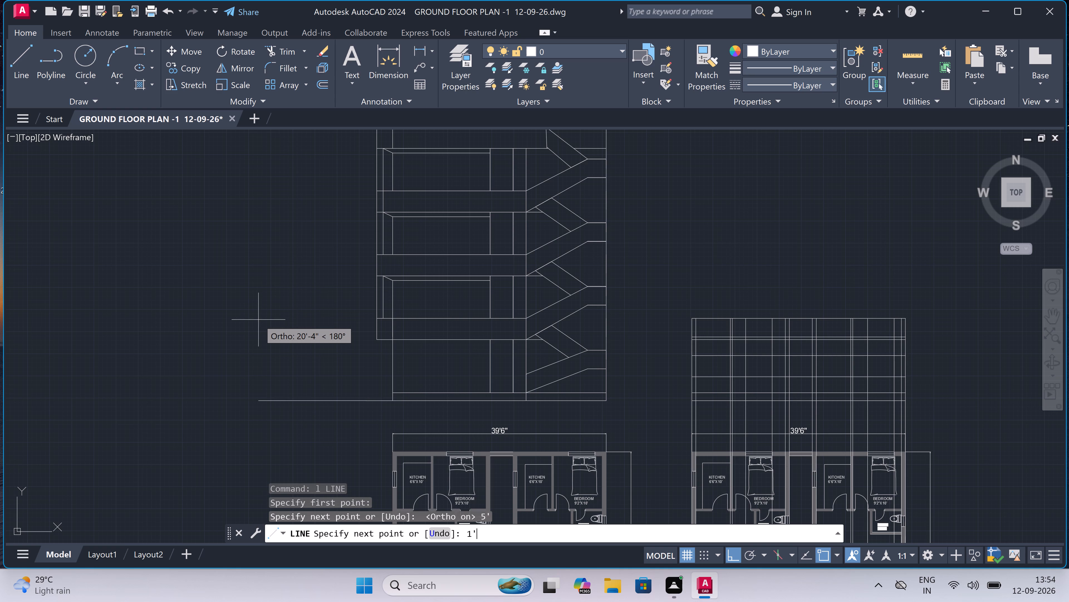
key("space")
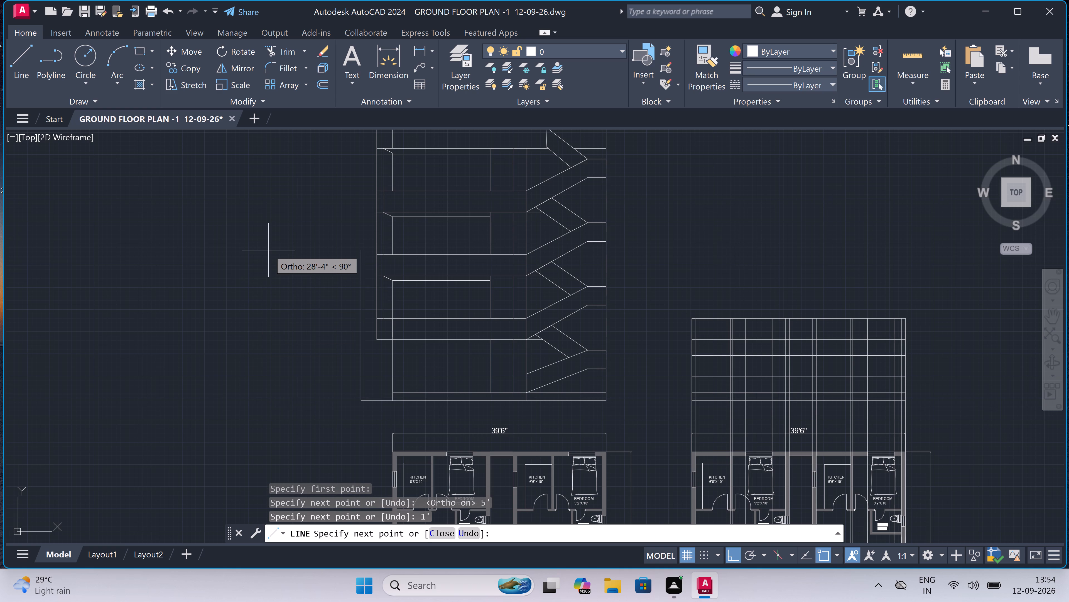
scroll(268, 250, "down", 1)
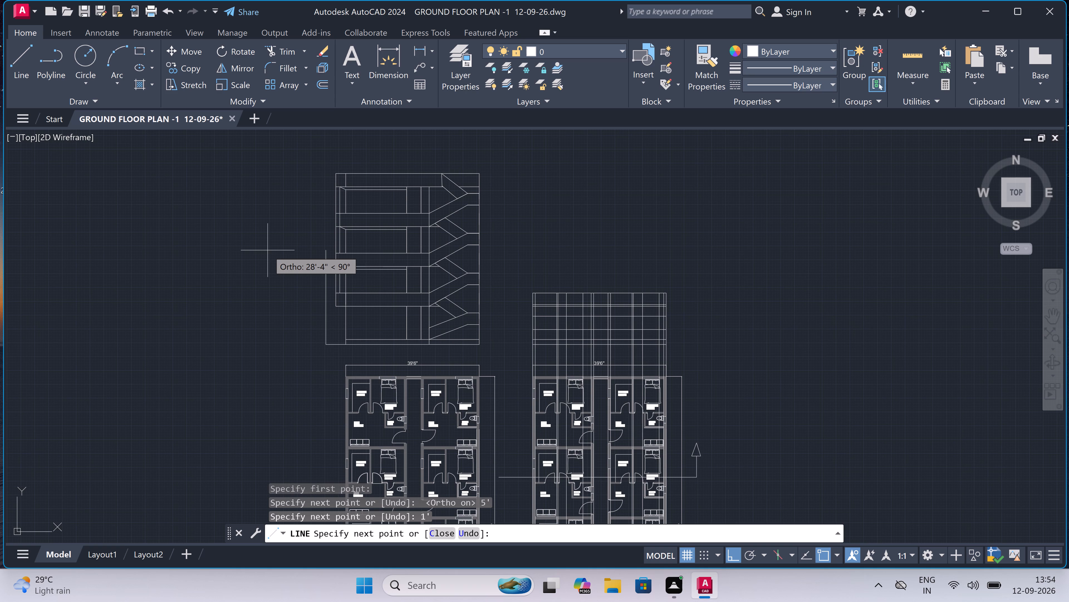
scroll(268, 250, "up", 2)
scroll(268, 250, "down", 1)
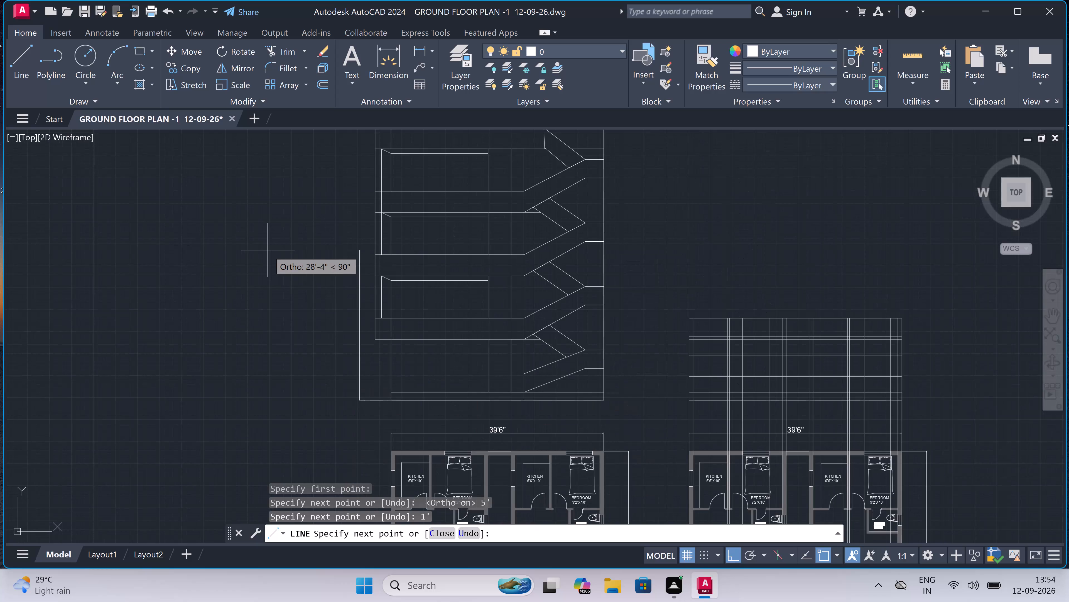
type("5'")
key("space")
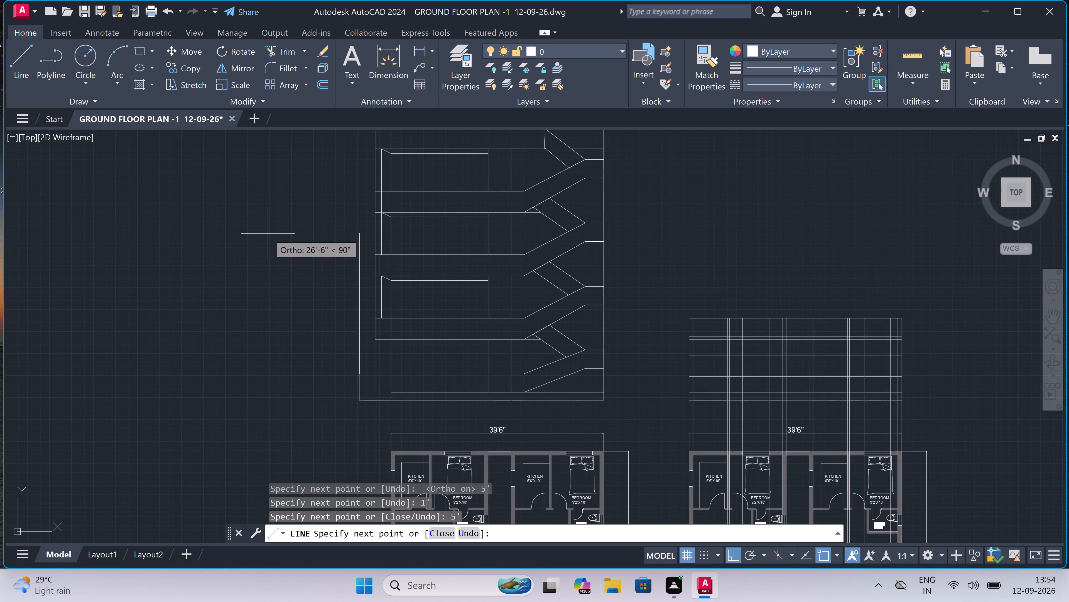
type("1'")
key("space")
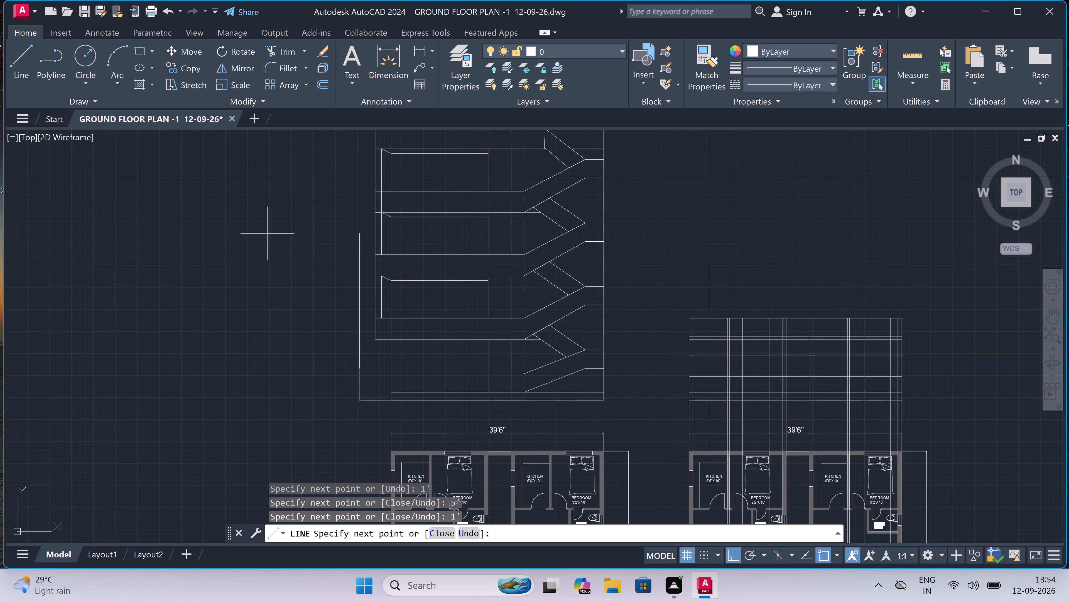
Continue the line horizontally past the stair-side wall, down to the ground line's level, and back to the section's bottom corner.
scroll(203, 280, "down", 2)
scroll(348, 274, "up", 3)
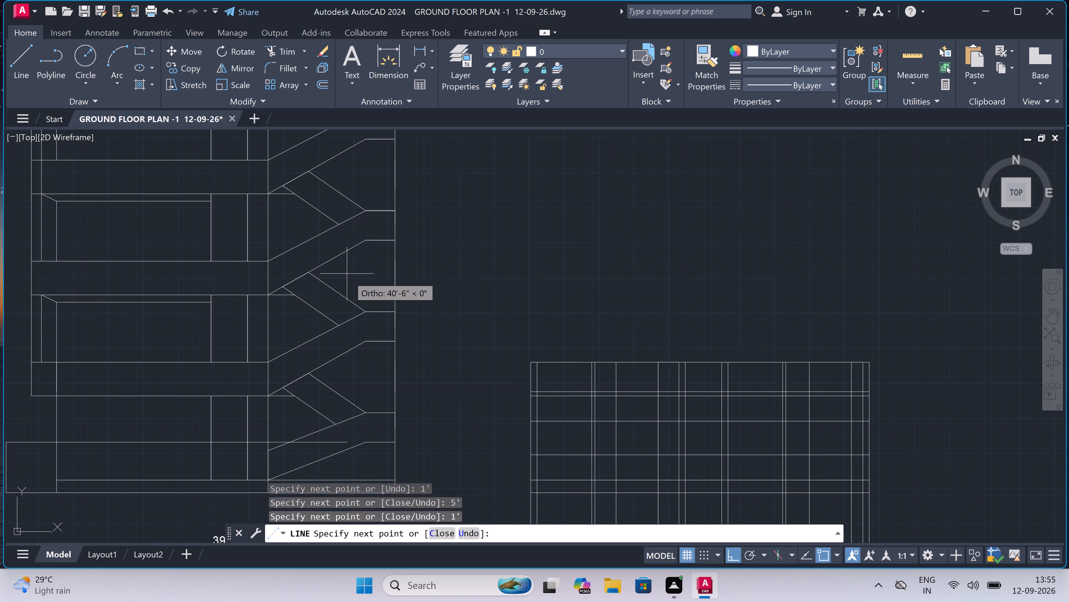
scroll(384, 365, "down", 2)
scroll(386, 401, "up", 4)
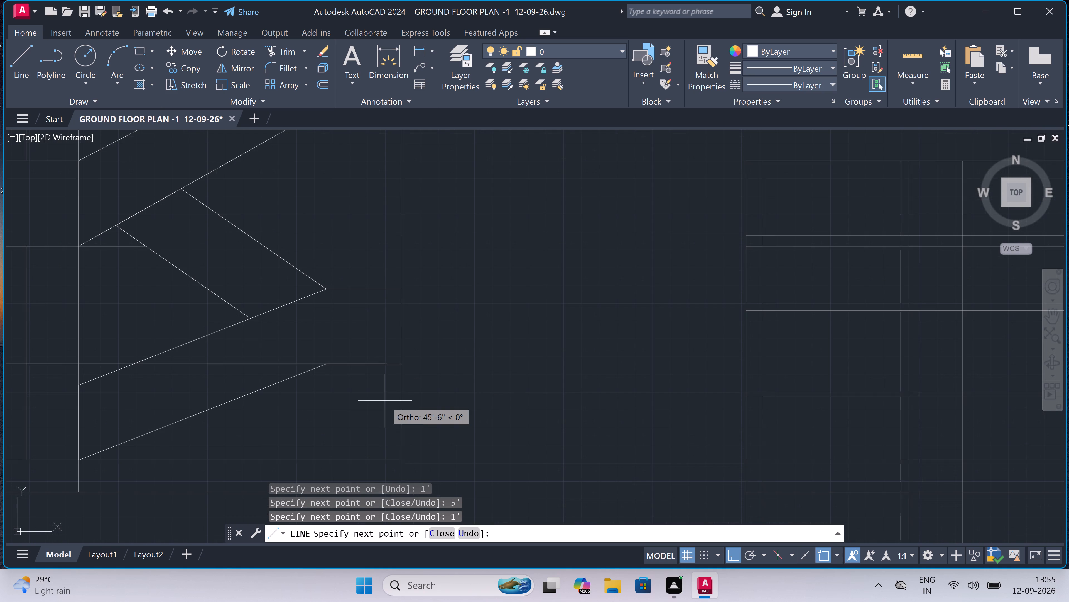
left_click(481, 366)
scroll(482, 363, "down", 4)
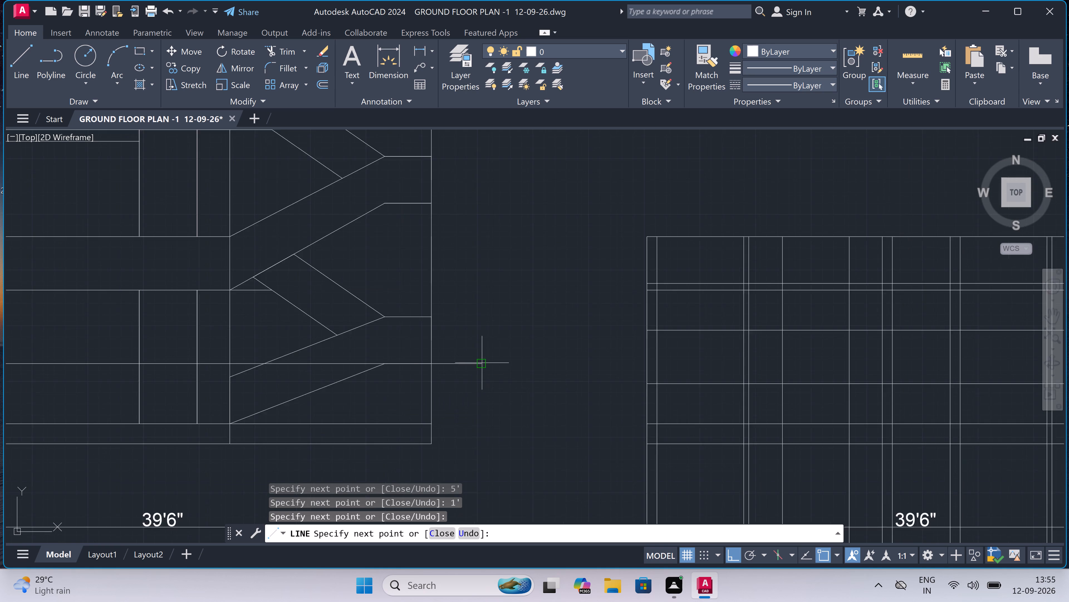
scroll(482, 389, "up", 4)
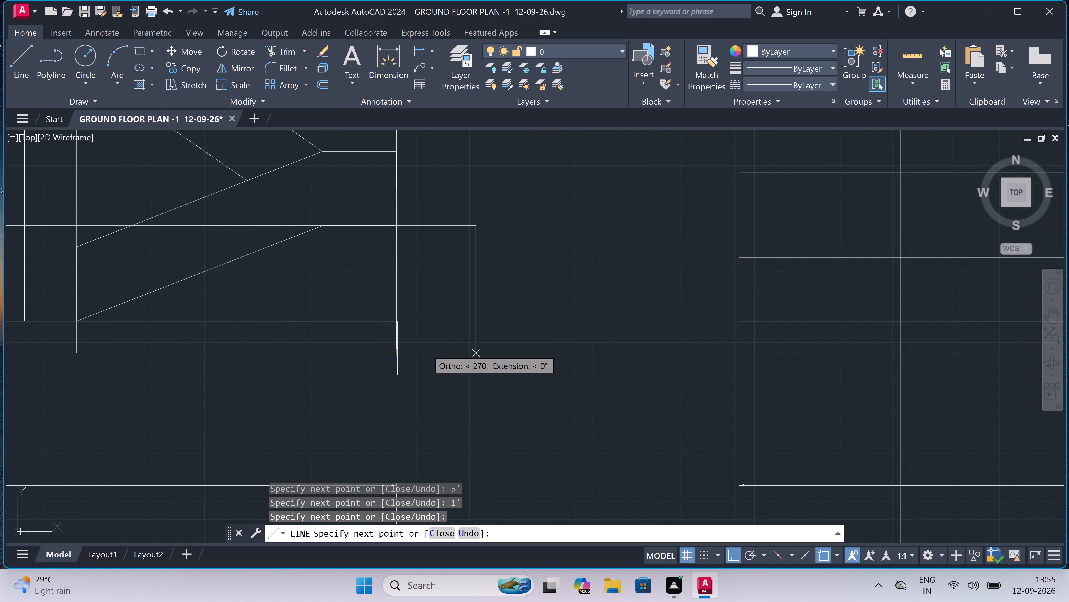
left_click(476, 353)
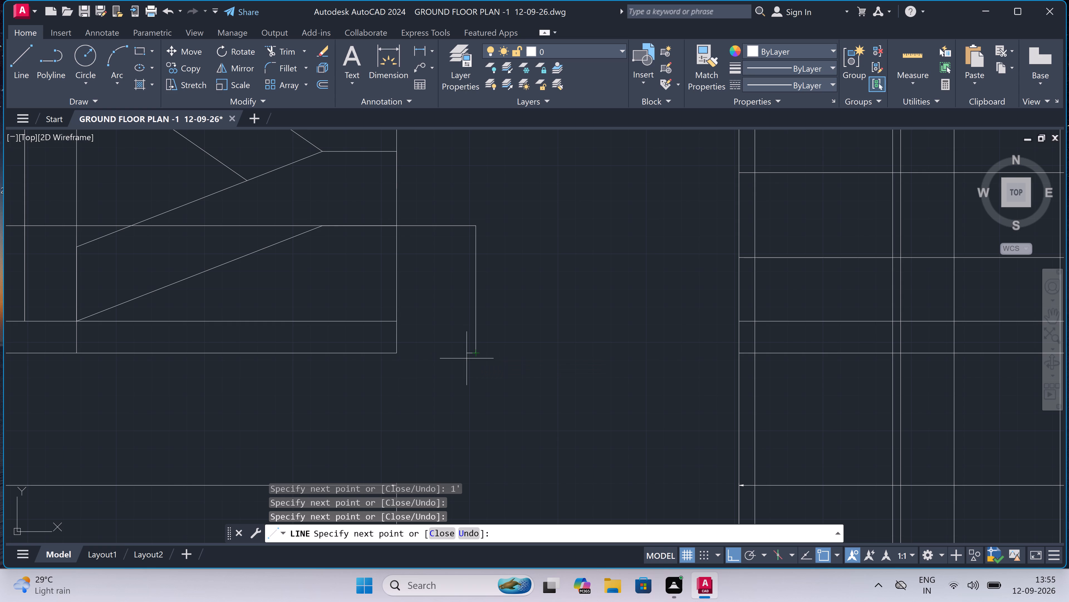
double_click(397, 356)
key("Escape")
Trim the wall lines, the lowest stair flight's lower line and the floor line inside the new base rectangle.
scroll(397, 356, "down", 2)
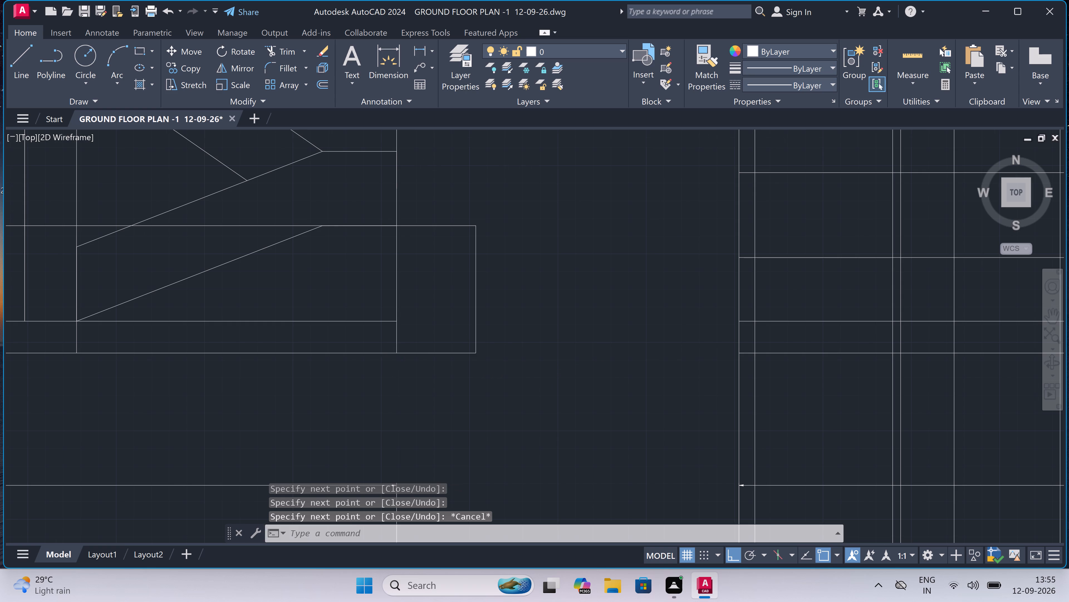
scroll(397, 356, "down", 3)
scroll(320, 356, "up", 4)
scroll(323, 368, "down", 2)
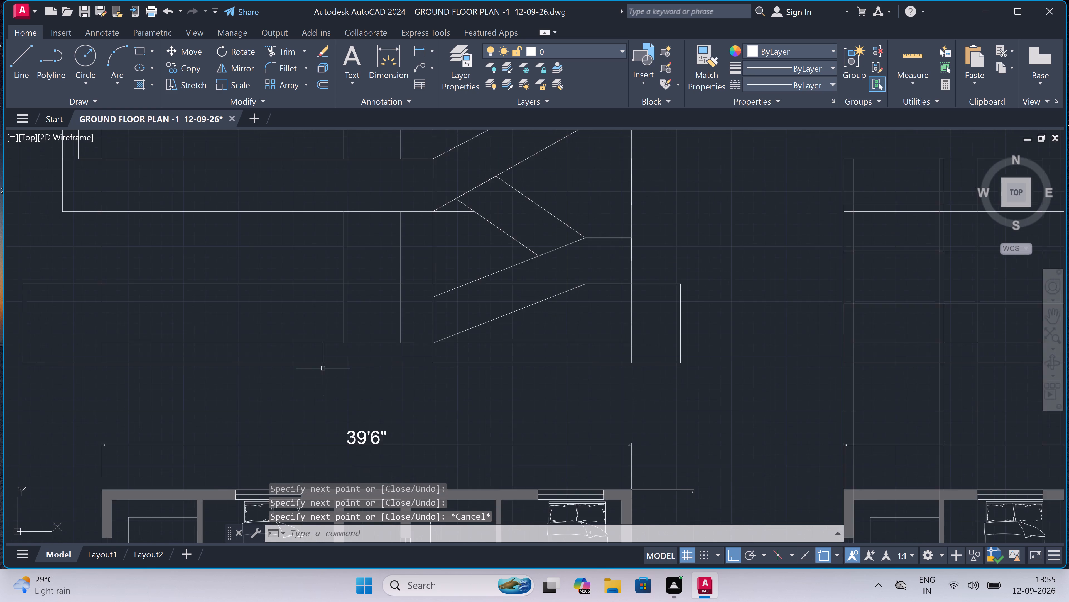
type("tr")
key("space")
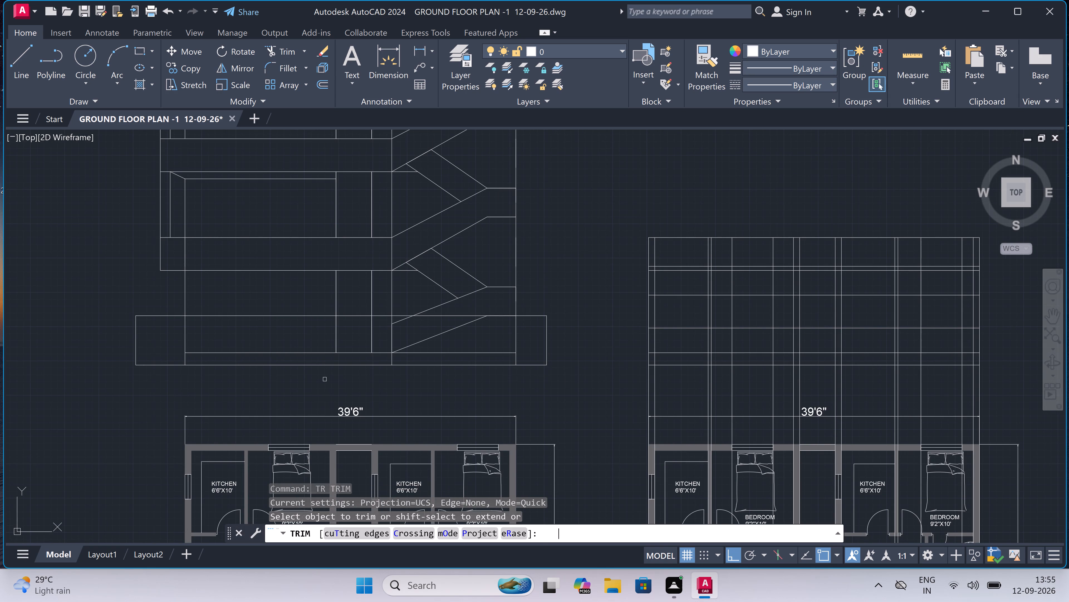
left_click(178, 336)
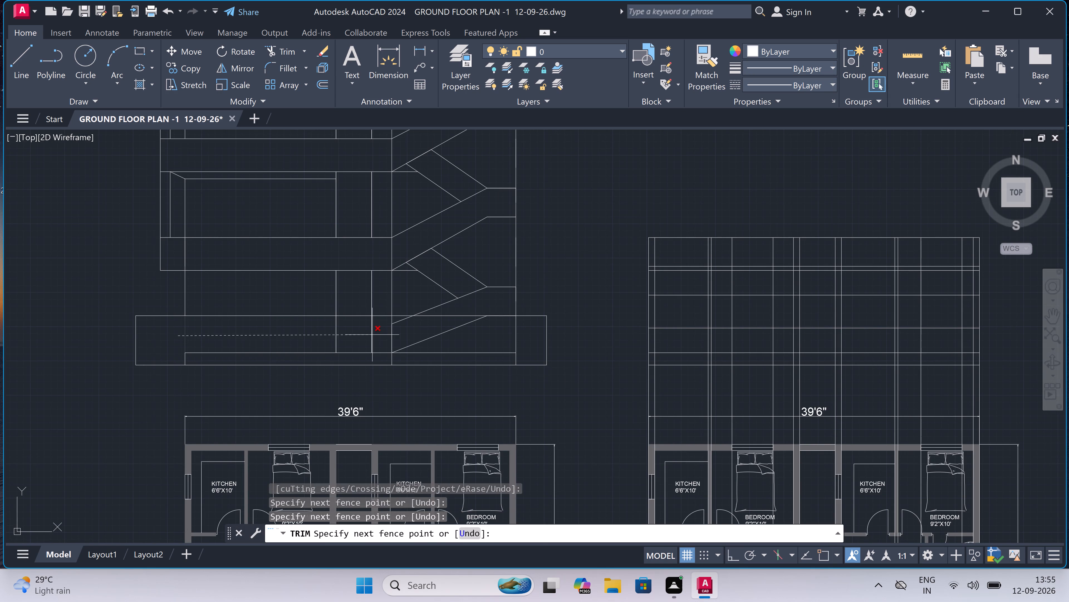
left_click(530, 330)
left_click(522, 353)
left_click(518, 354)
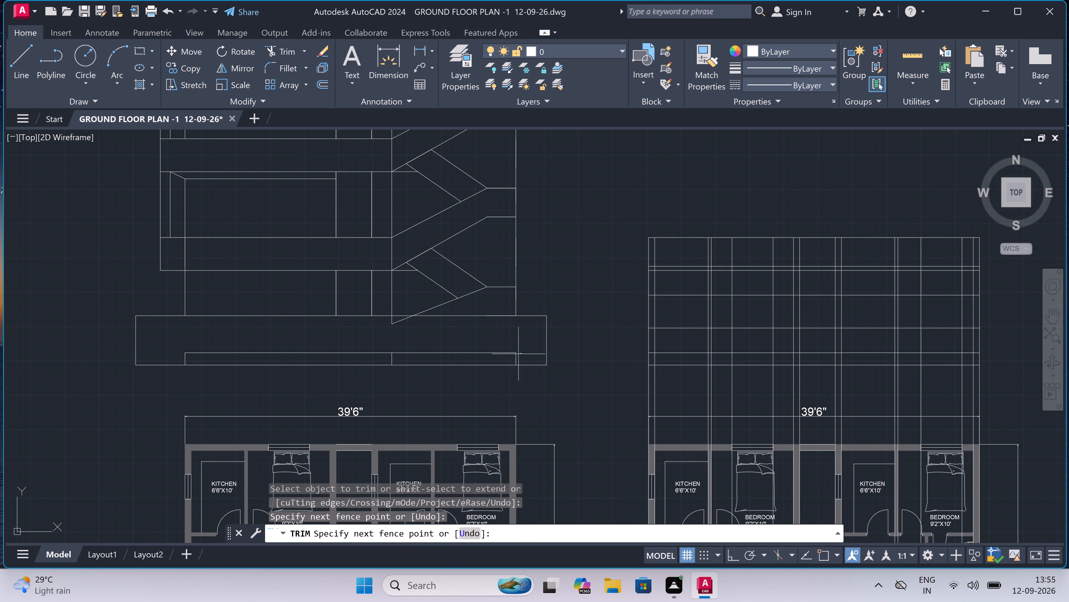
left_click(177, 361)
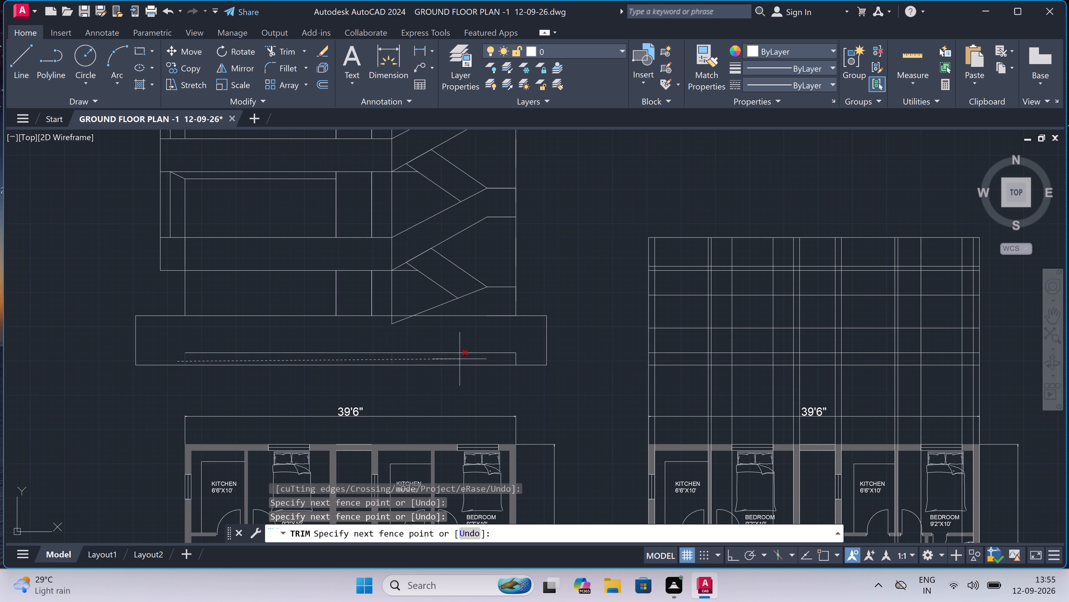
double_click(526, 358)
double_click(504, 357)
left_click(475, 343)
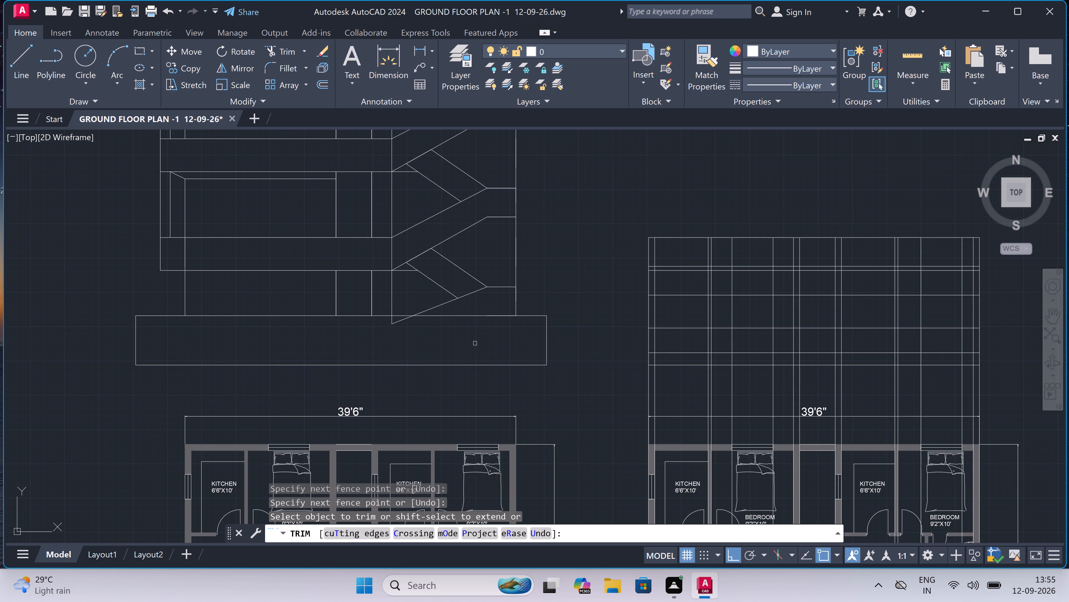
Trim the ends of the sloped stair line and the inner stair wall line that extend below the base rectangle's top edge.
scroll(408, 328, "up", 3)
left_click_drag(309, 297, 311, 297)
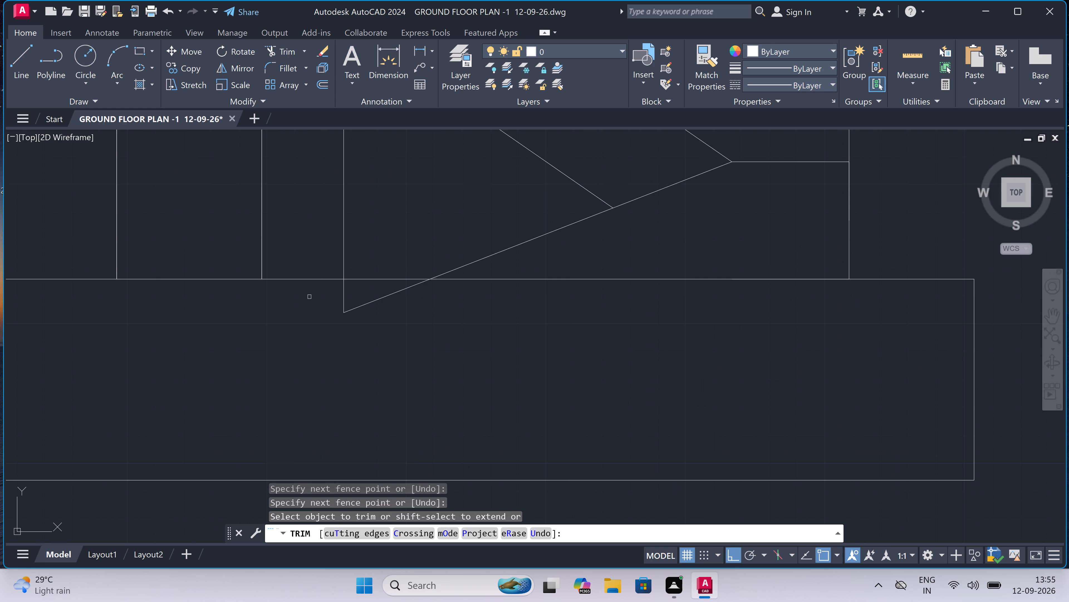
left_click_drag(311, 297, 320, 297)
left_click(434, 307)
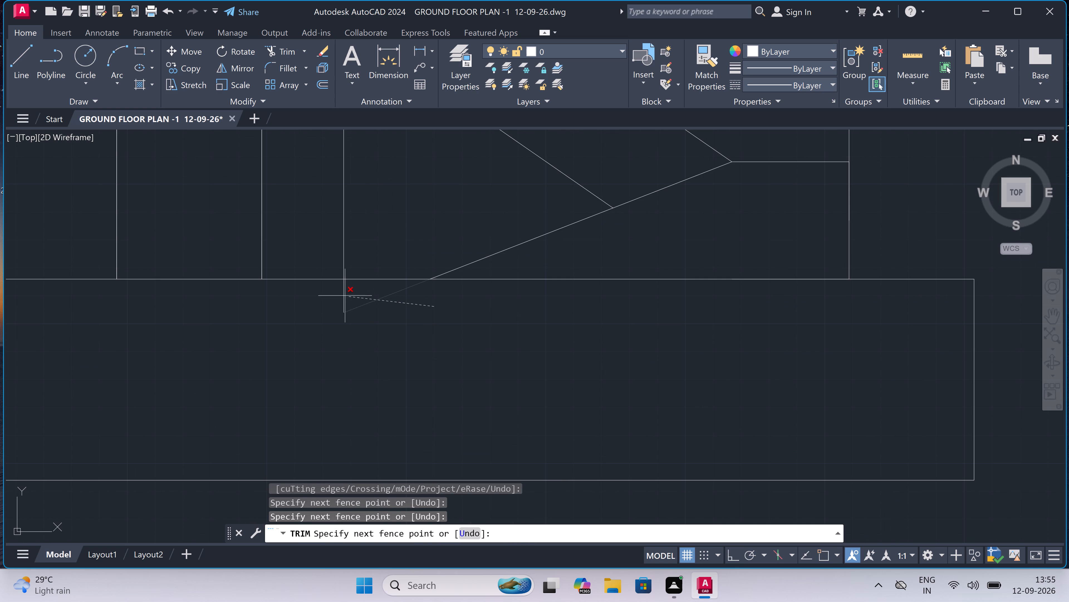
left_click(319, 291)
scroll(340, 315, "down", 6)
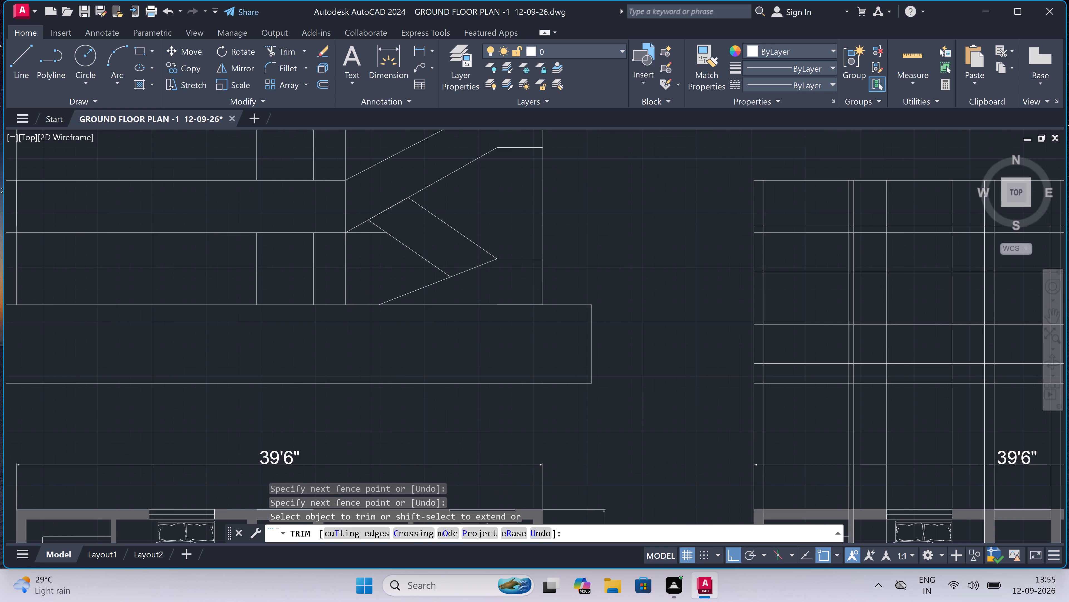
scroll(353, 329, "down", 1)
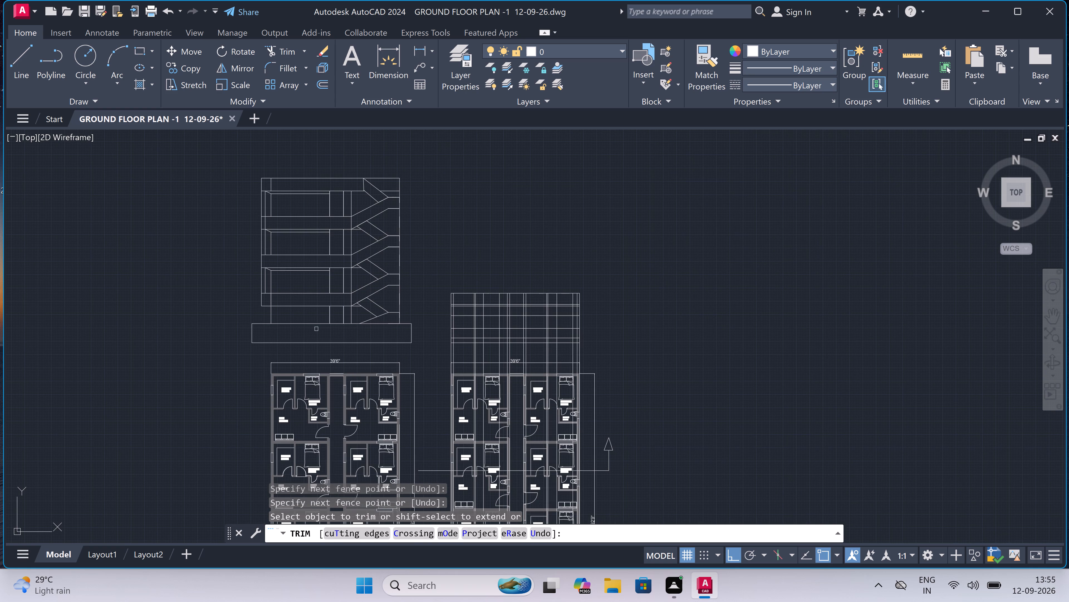
In the top storey of the section, draw a horizontal beam-bottom line across the narrow bay beside the stair-side wall.
key("Escape")
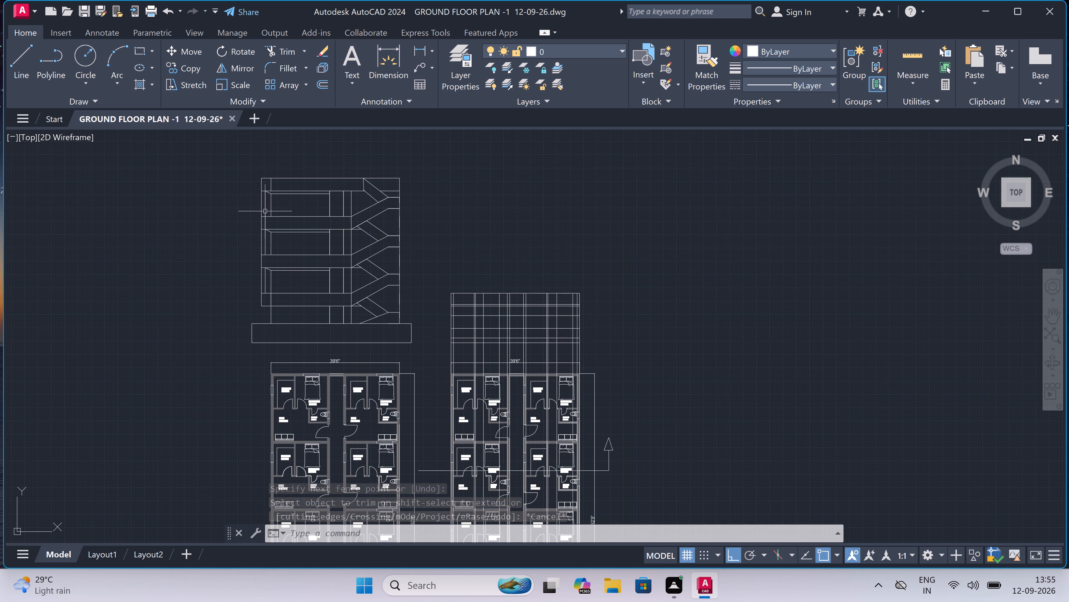
scroll(266, 195, "up", 3)
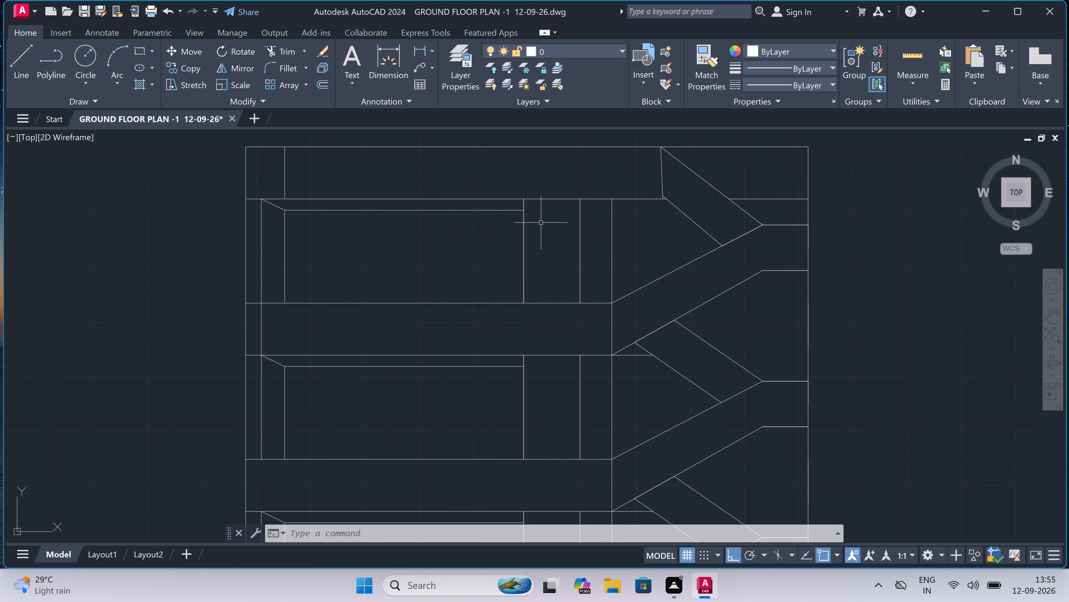
scroll(575, 210, "up", 2)
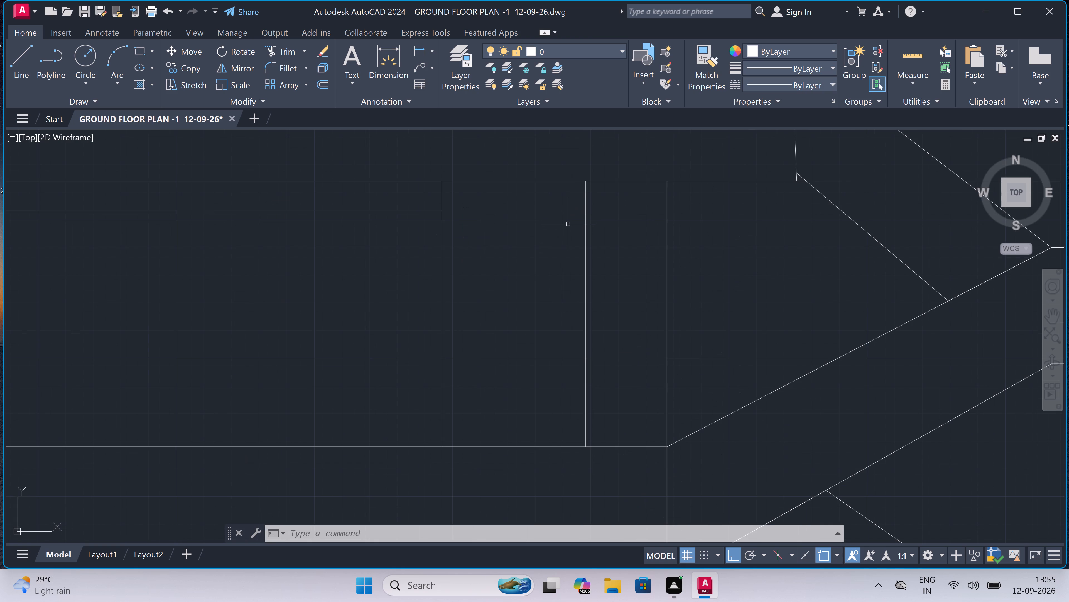
type("l")
key("space")
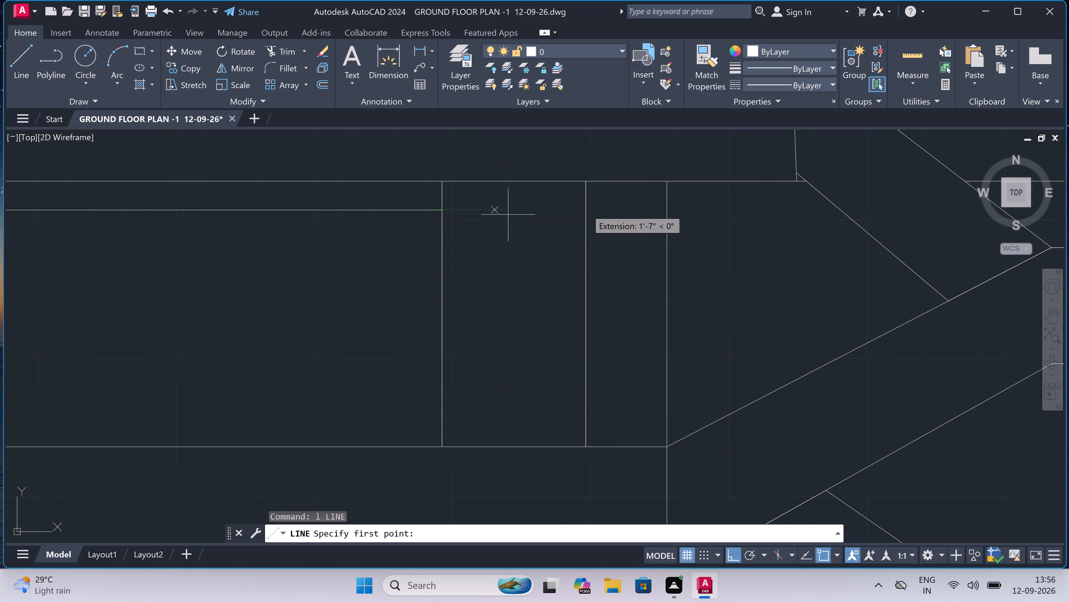
left_click_drag(670, 205, 674, 205)
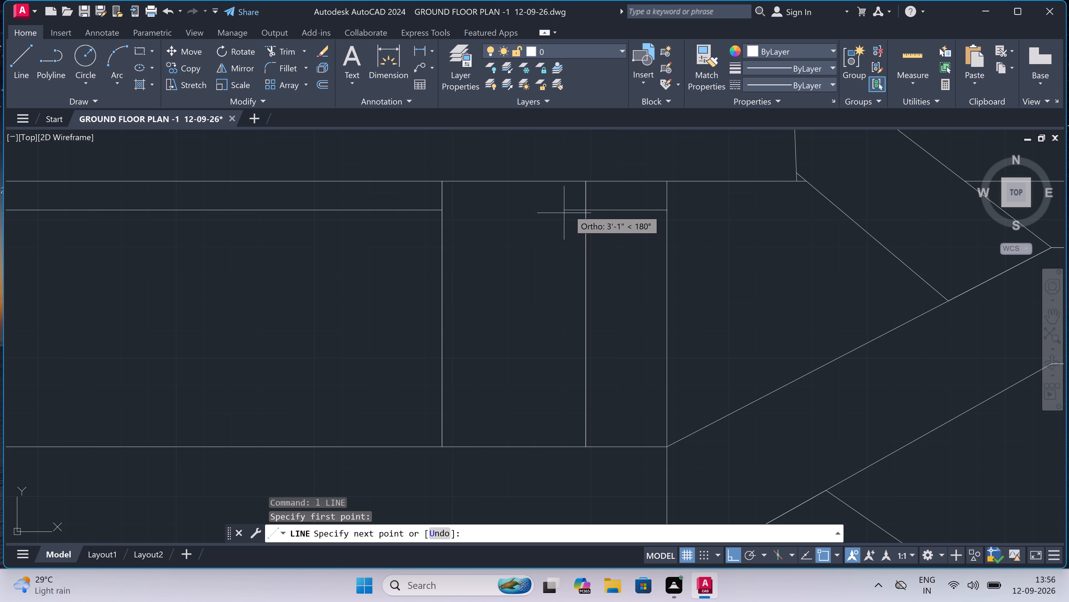
left_click(582, 213)
key("Escape")
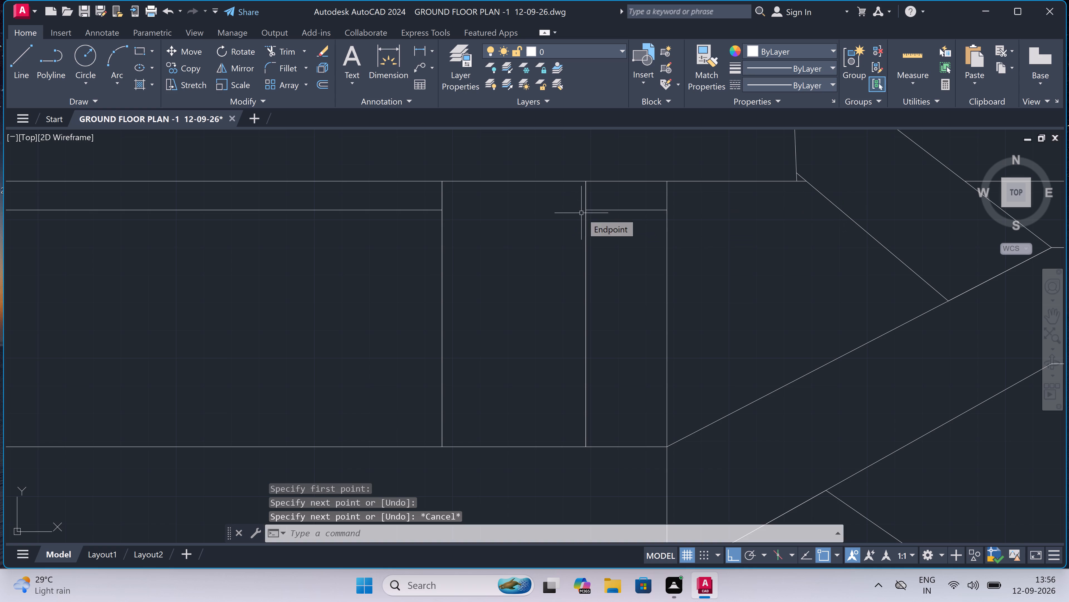
In the storey below the top one, continue the beam's bottom line with two horizontal segments reaching the stair-side wall.
scroll(582, 213, "down", 3)
key("space")
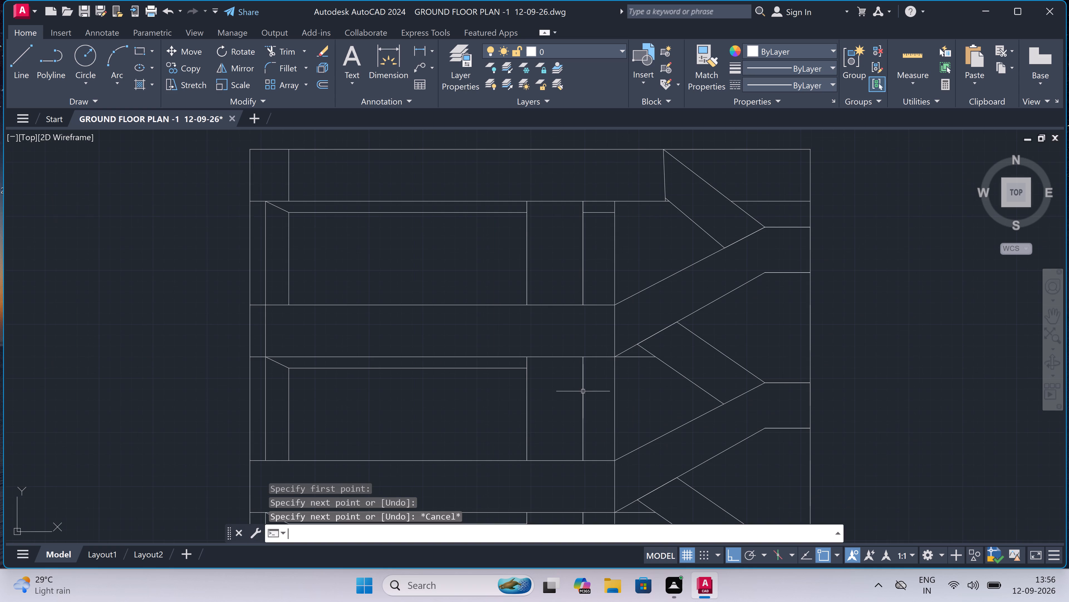
scroll(587, 389, "up", 3)
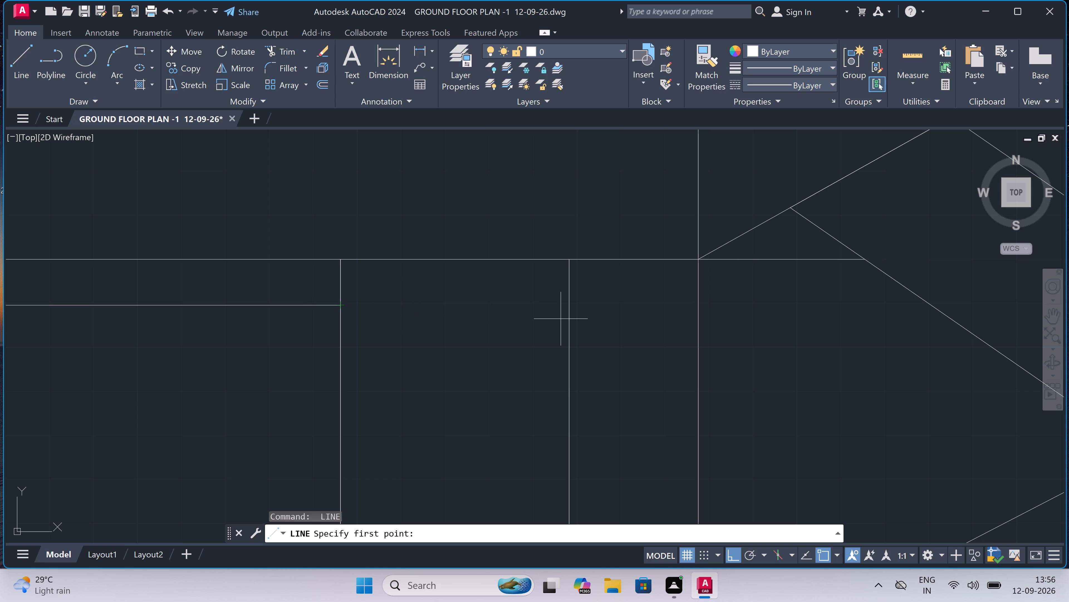
left_click(568, 303)
left_click(694, 304)
key("Escape")
scroll(665, 282, "down", 1)
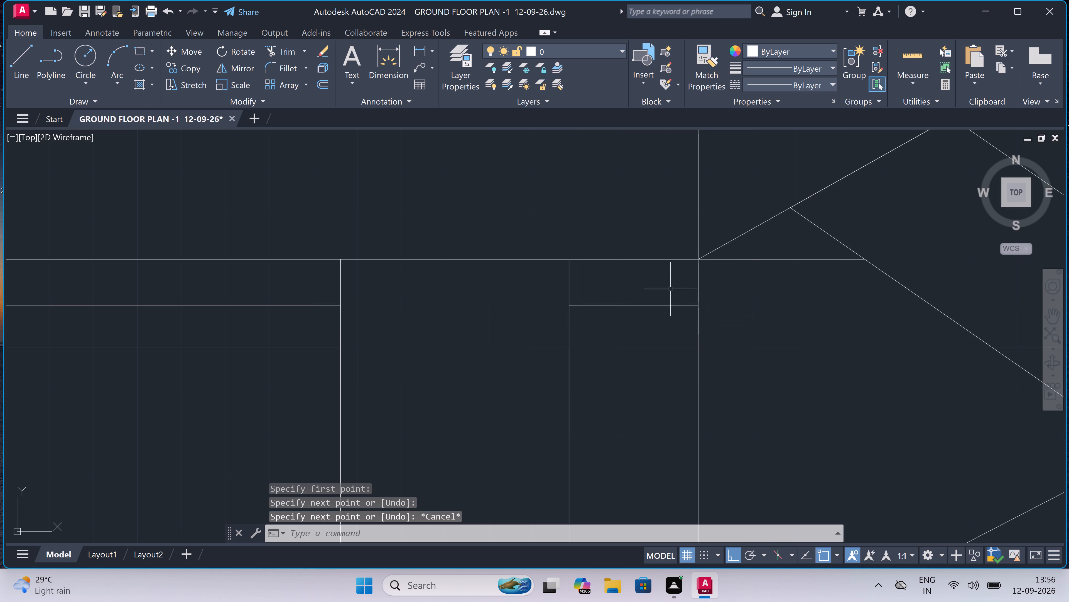
scroll(665, 282, "down", 3)
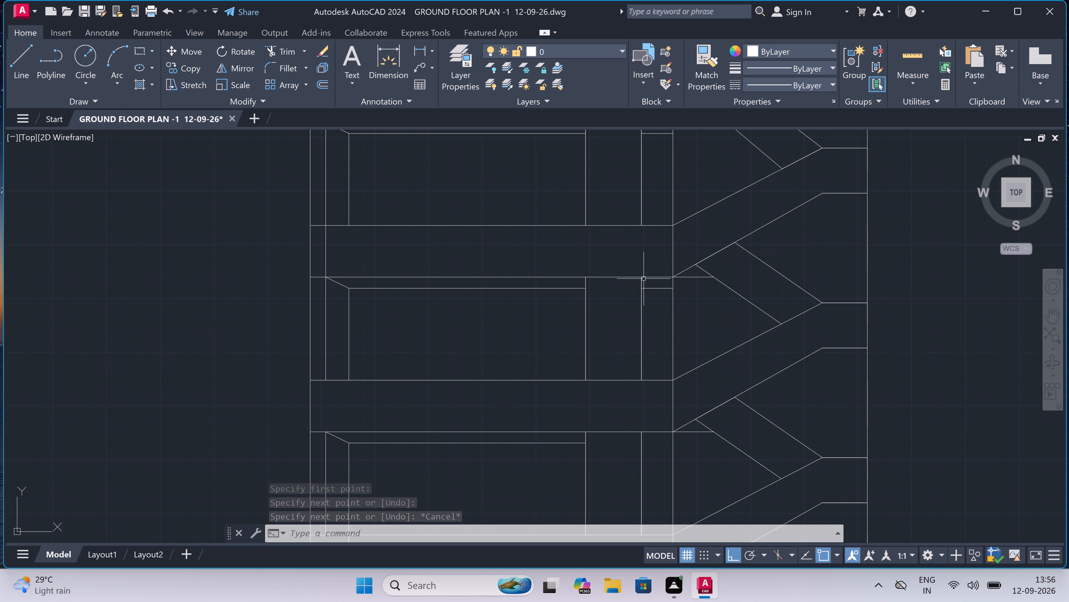
scroll(644, 279, "up", 2)
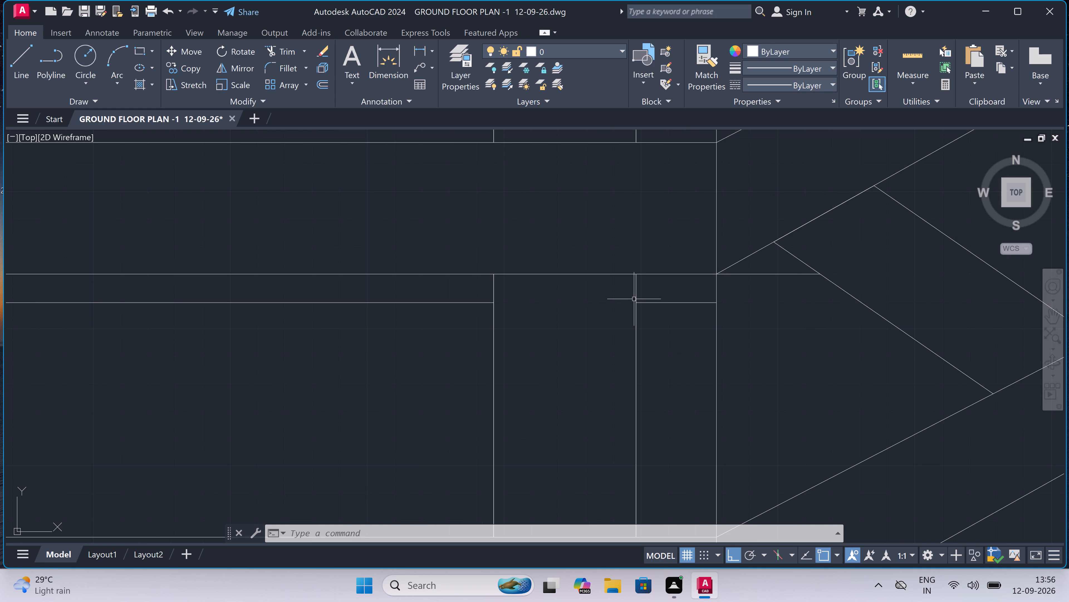
key("l")
key("space")
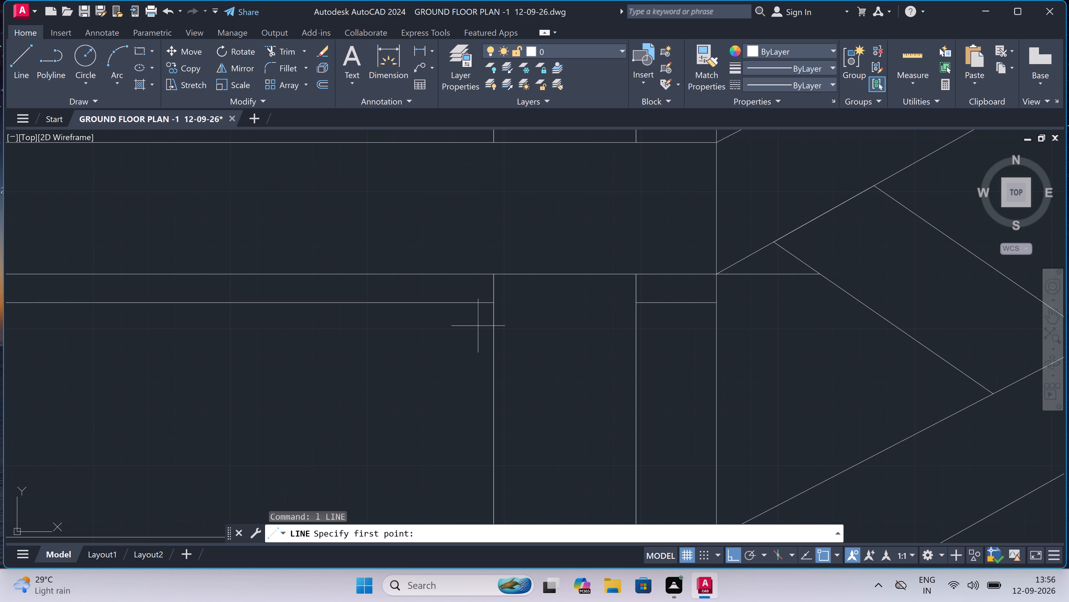
left_click(495, 303)
left_click(636, 303)
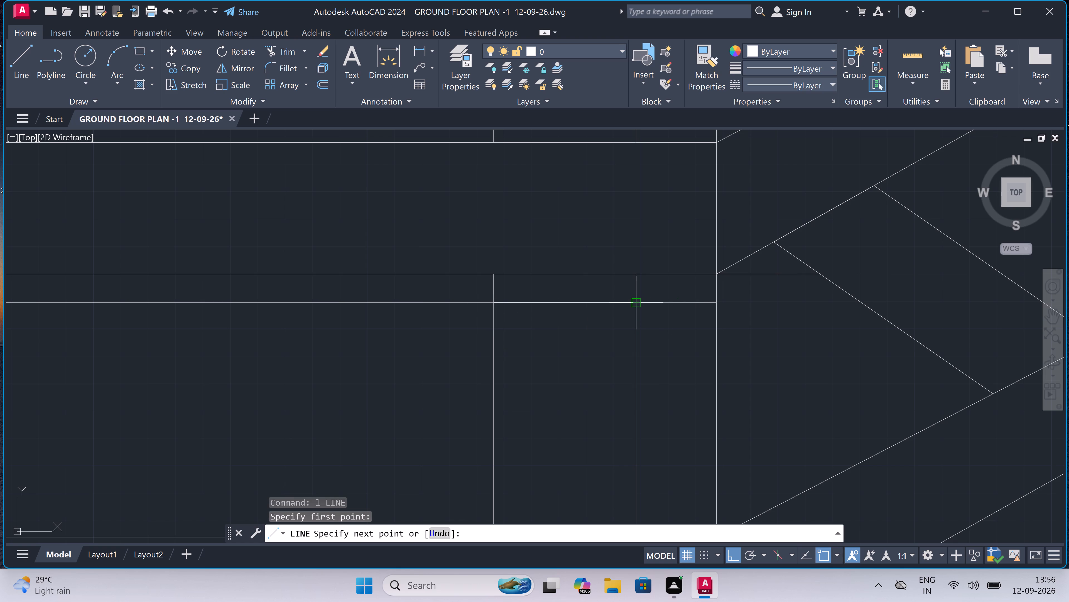
key("Escape")
Trim the two inner wall lines between the slab line and the beam-bottom line in that storey.
type("tr")
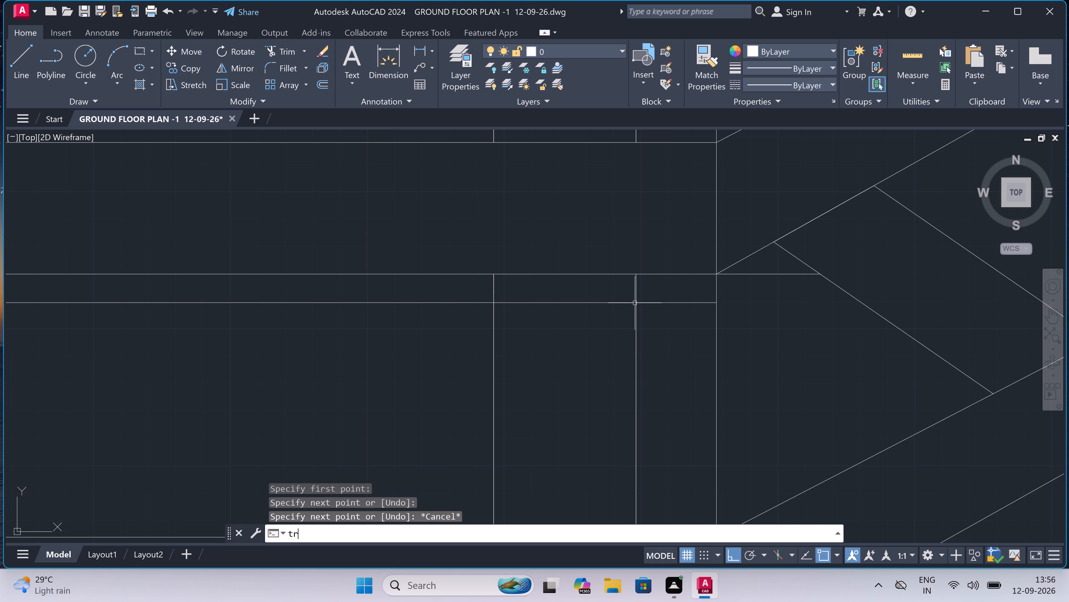
key("space")
left_click_drag(638, 288, 631, 289)
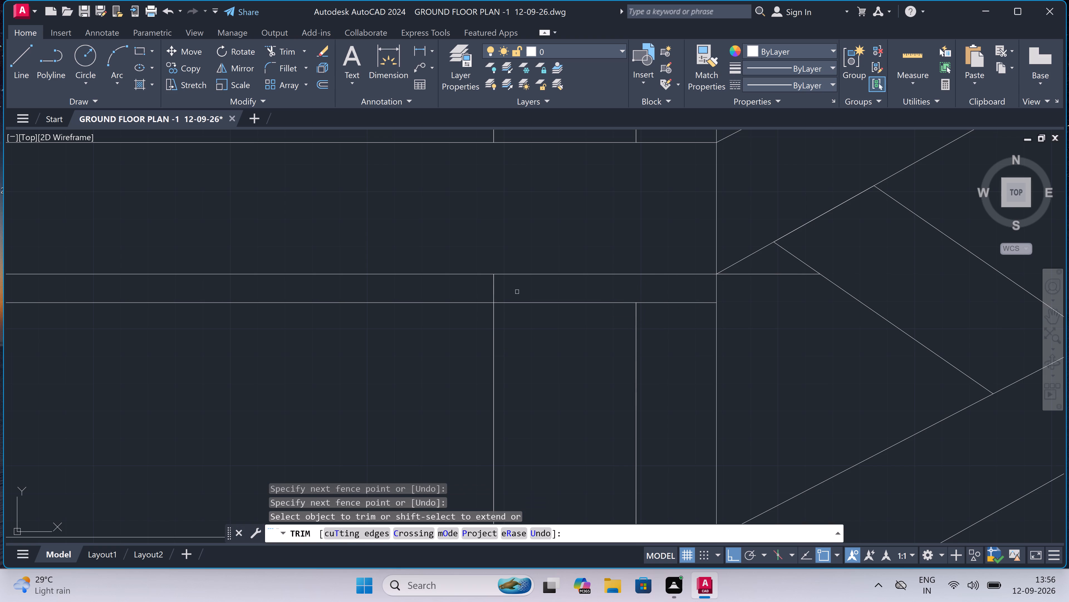
left_click(492, 284)
left_click(496, 285)
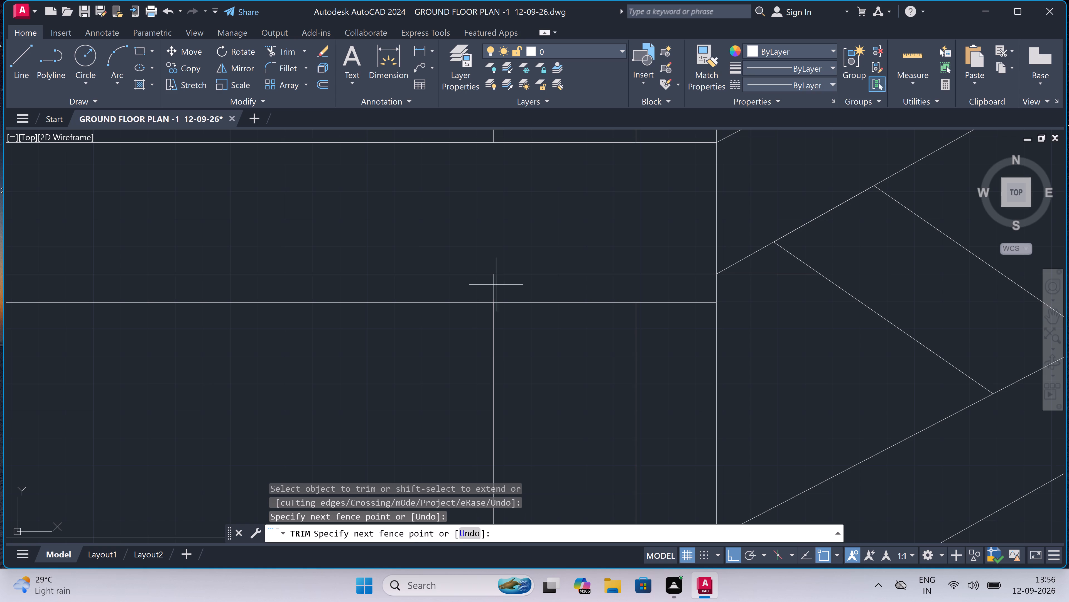
left_click(485, 287)
key("Escape")
Erase the three collinear beam-bottom segments in the second storey from the top.
scroll(485, 287, "down", 1)
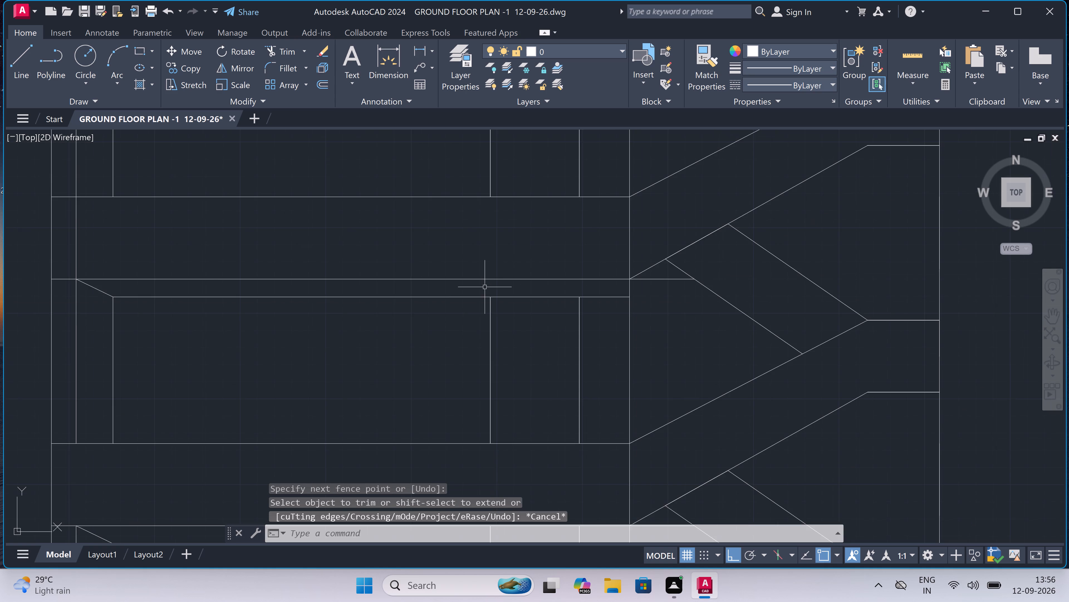
scroll(485, 287, "down", 1)
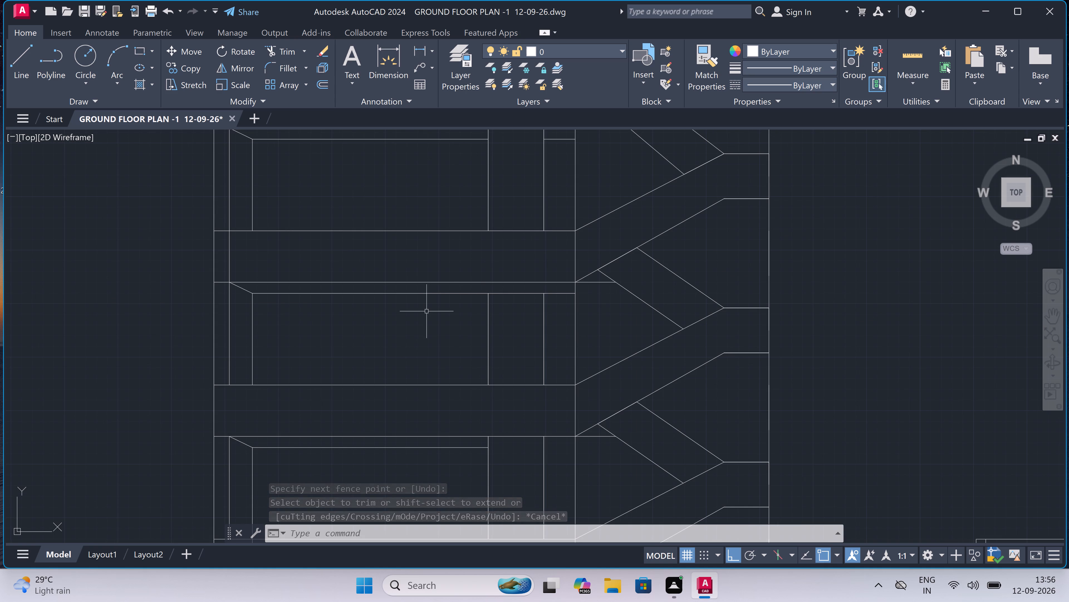
left_click(421, 293)
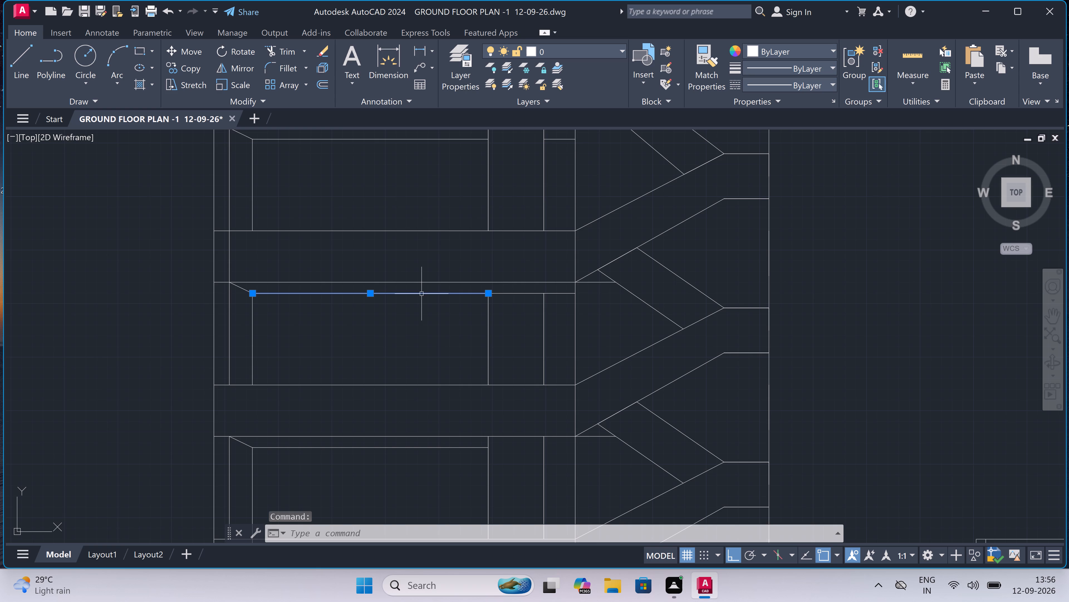
key("Delete")
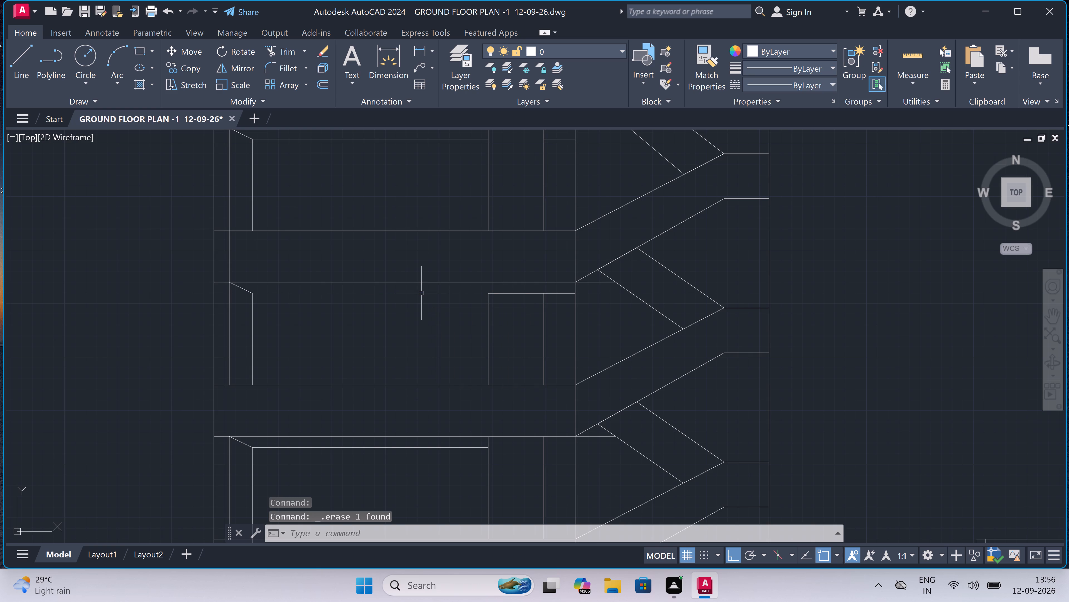
left_click(495, 293)
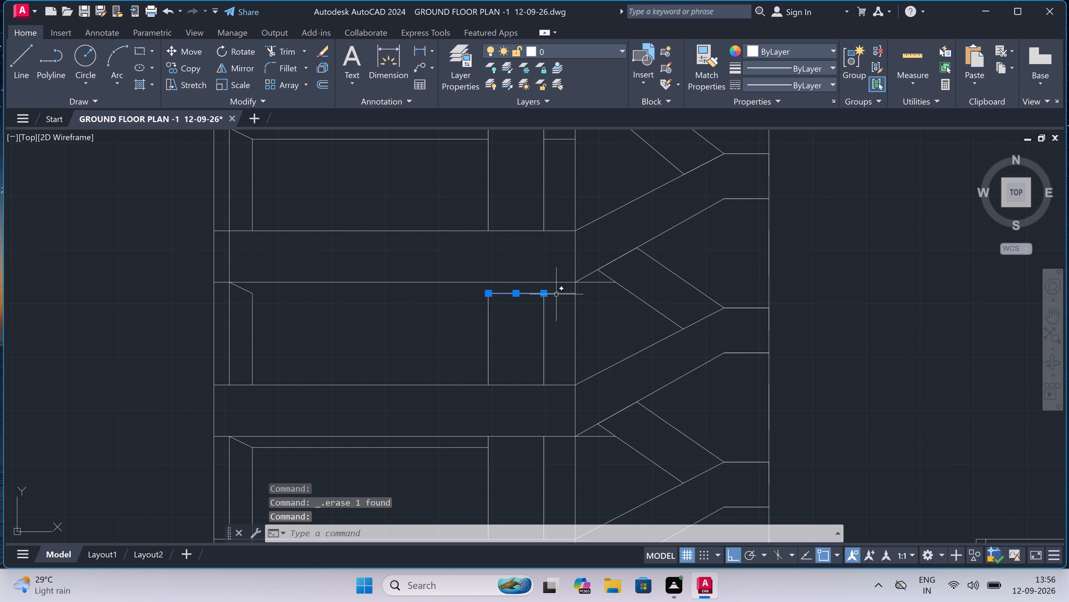
double_click(556, 294)
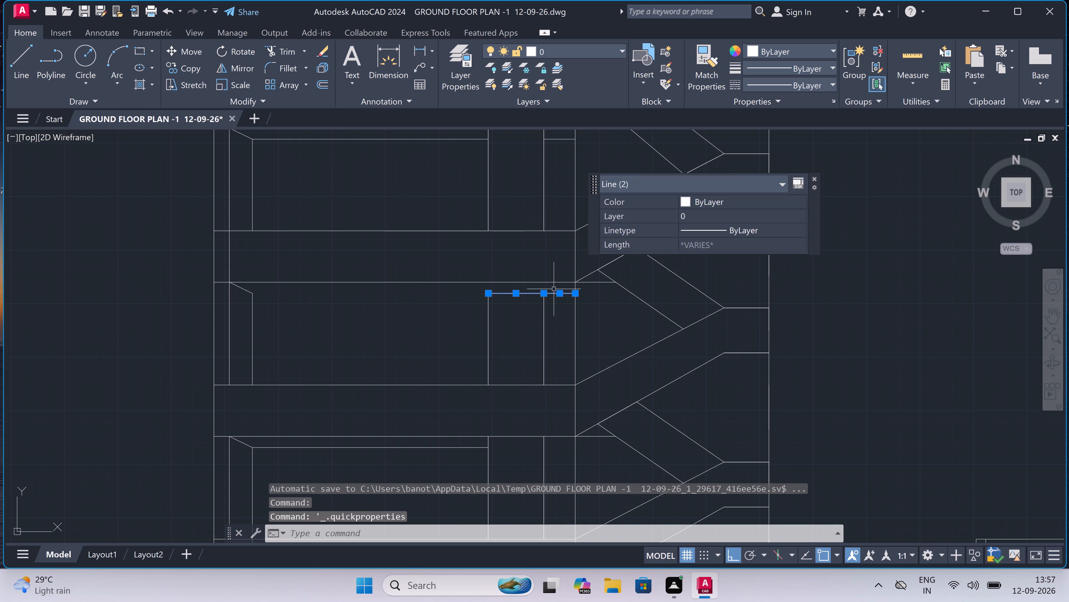
key("Delete")
Draw one continuous horizontal line from the sloped corner's lower end to the stair-side wall in the second storey from the top.
scroll(551, 294, "down", 2)
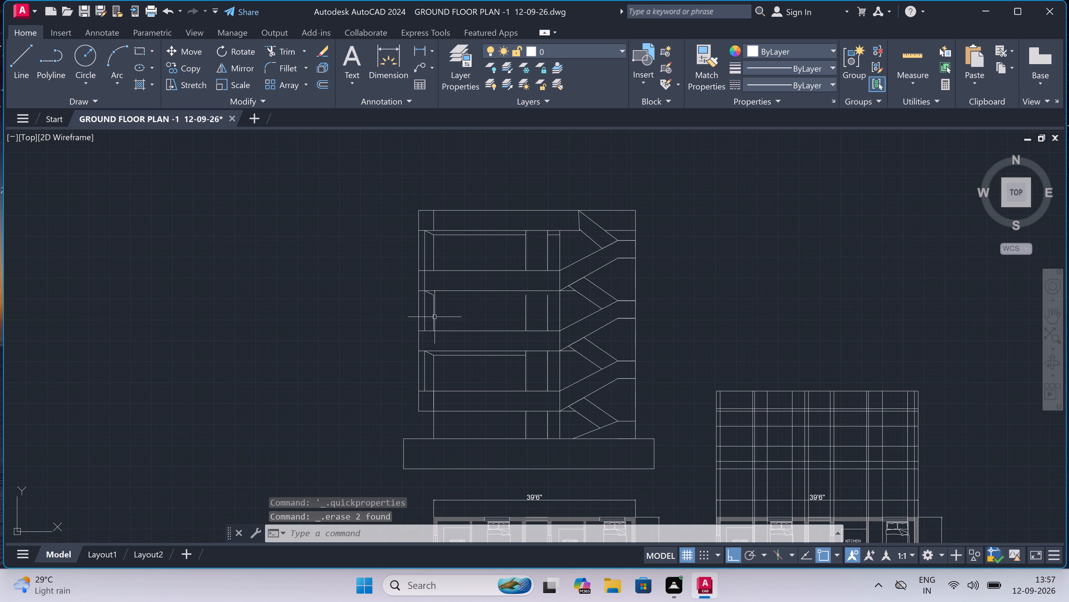
scroll(427, 304, "up", 3)
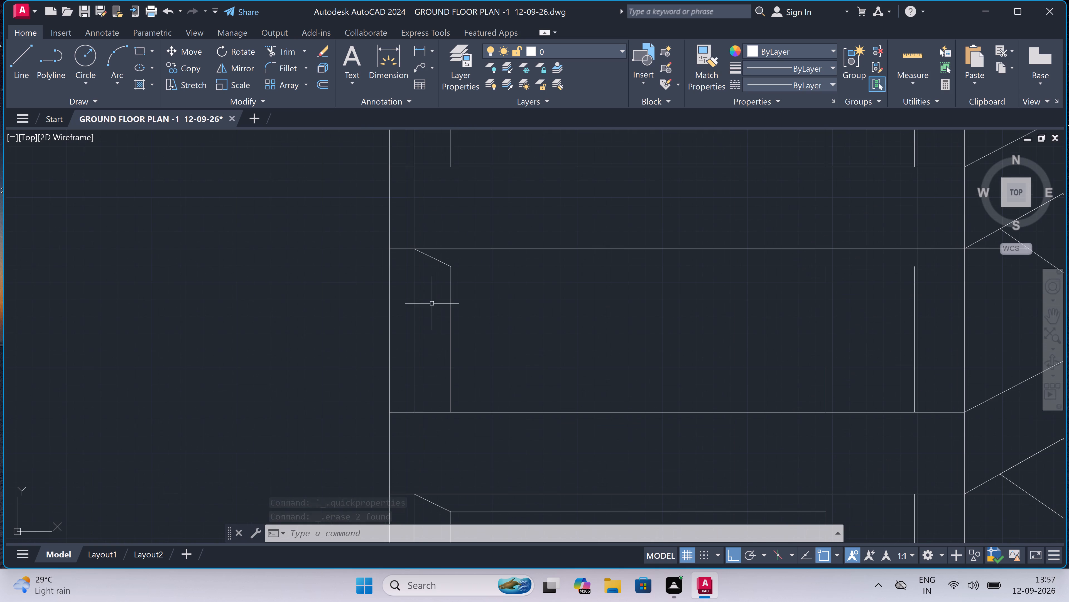
type("l")
key("space")
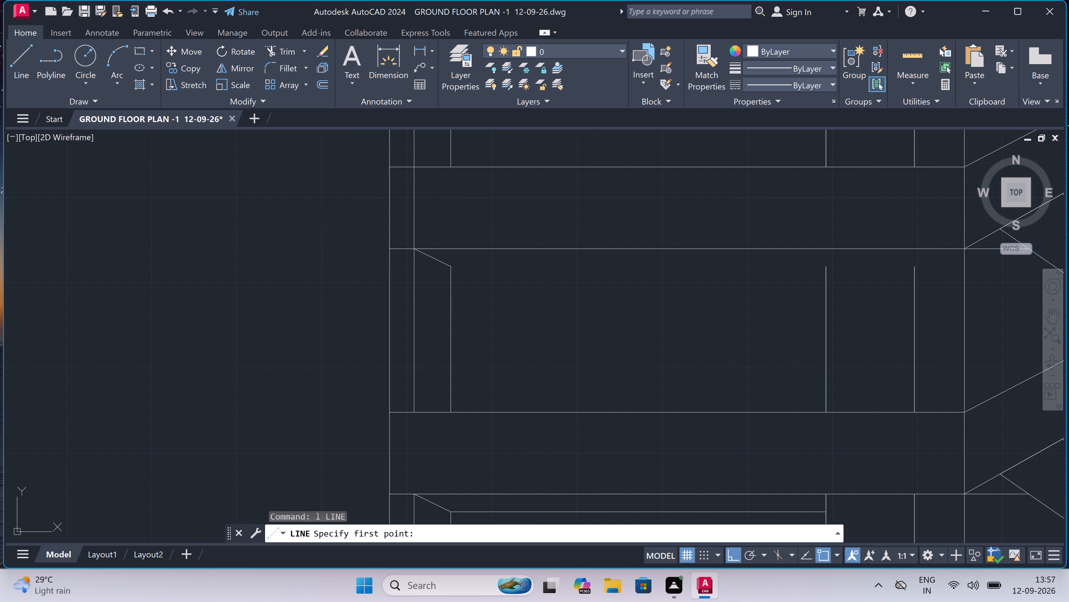
left_click_drag(448, 269, 452, 270)
scroll(649, 289, "down", 2)
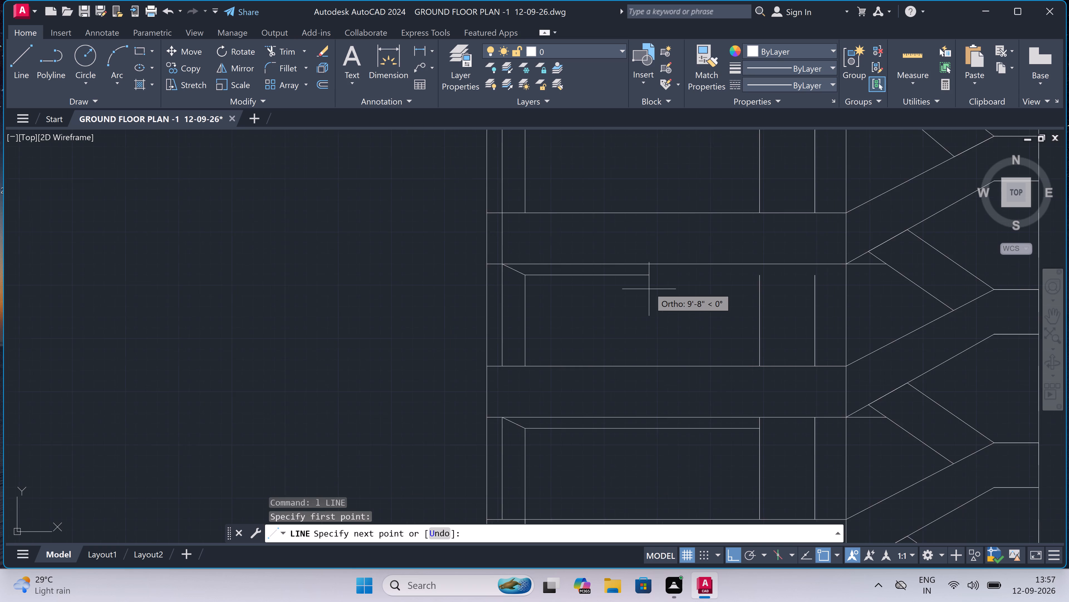
scroll(750, 267, "up", 3)
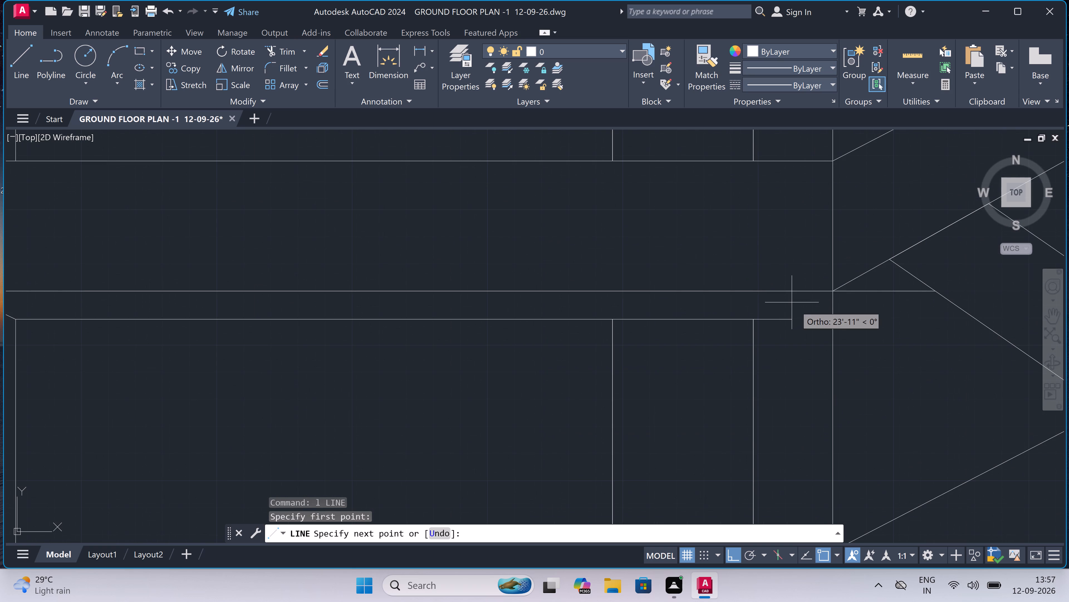
left_click(832, 319)
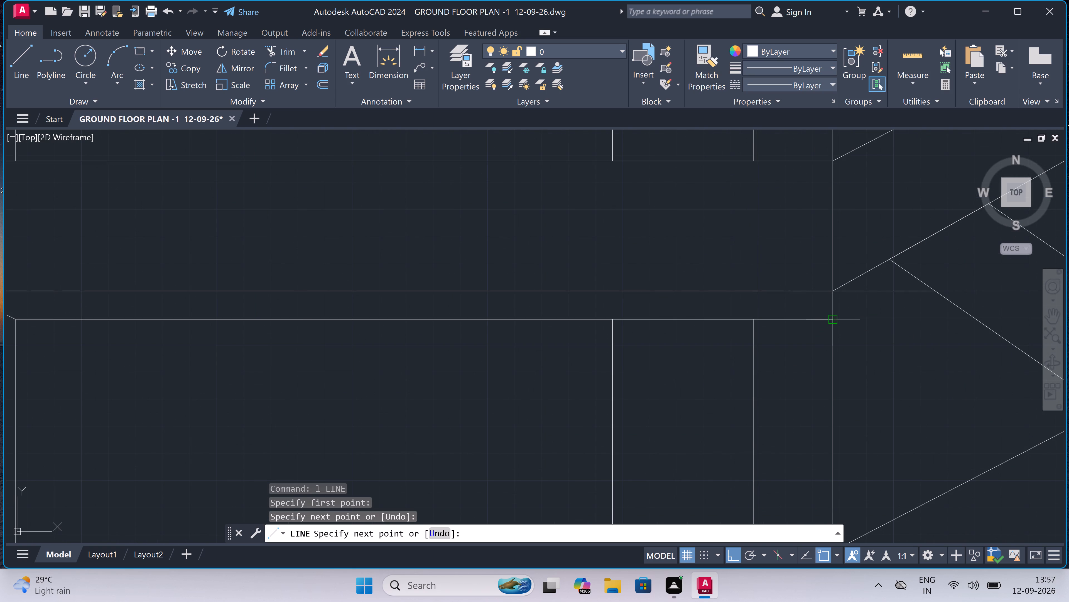
key("Escape")
Draw a line joining the two beam-bottom segments across the gap between the inner wall lines in the top storey.
scroll(725, 311, "down", 4)
scroll(712, 242, "up", 4)
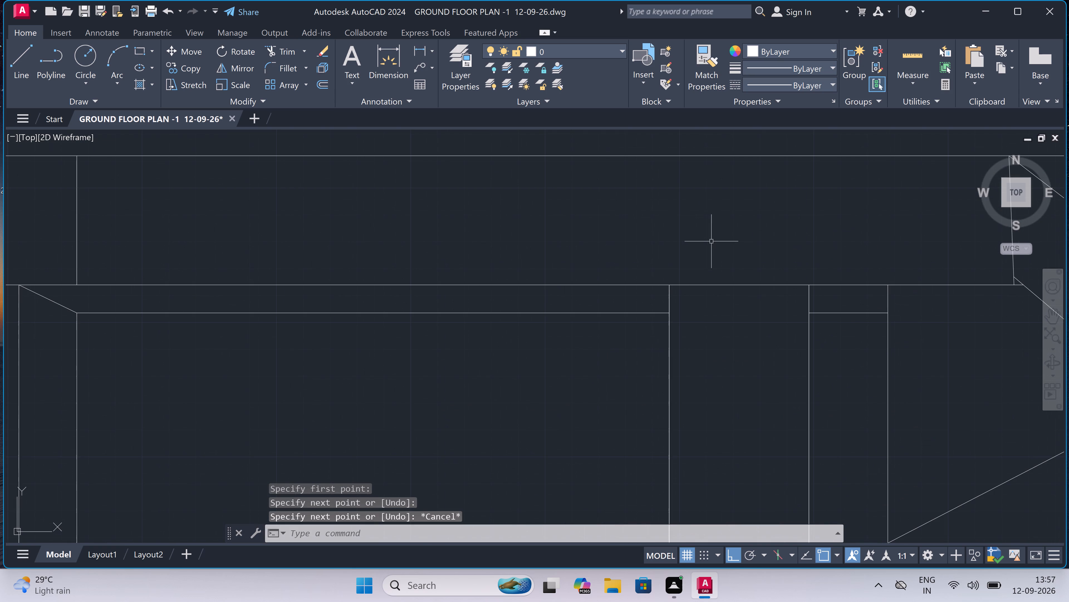
scroll(703, 242, "down", 1)
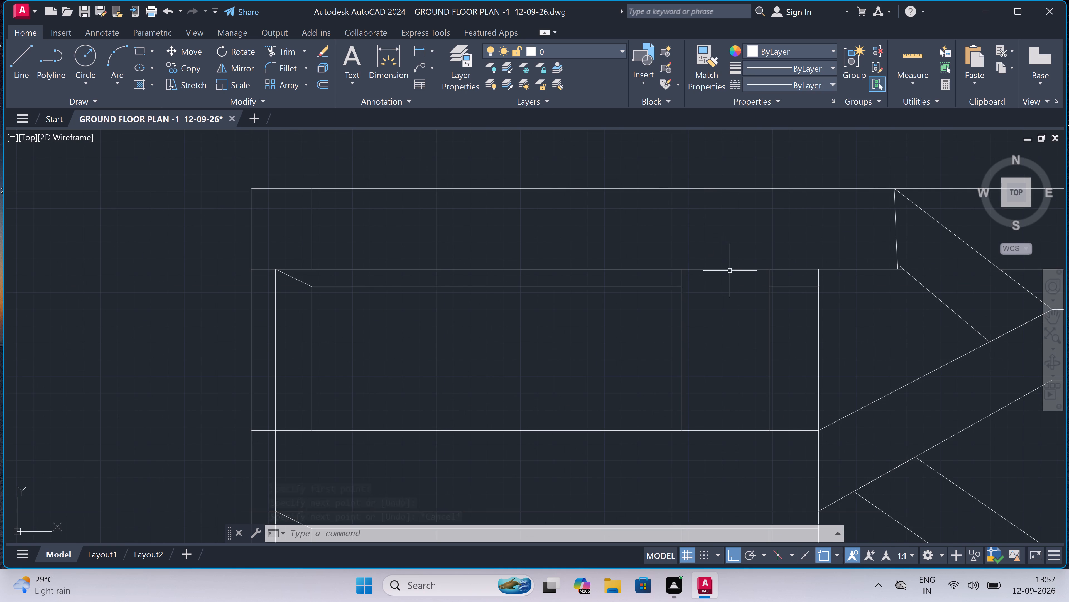
key("space")
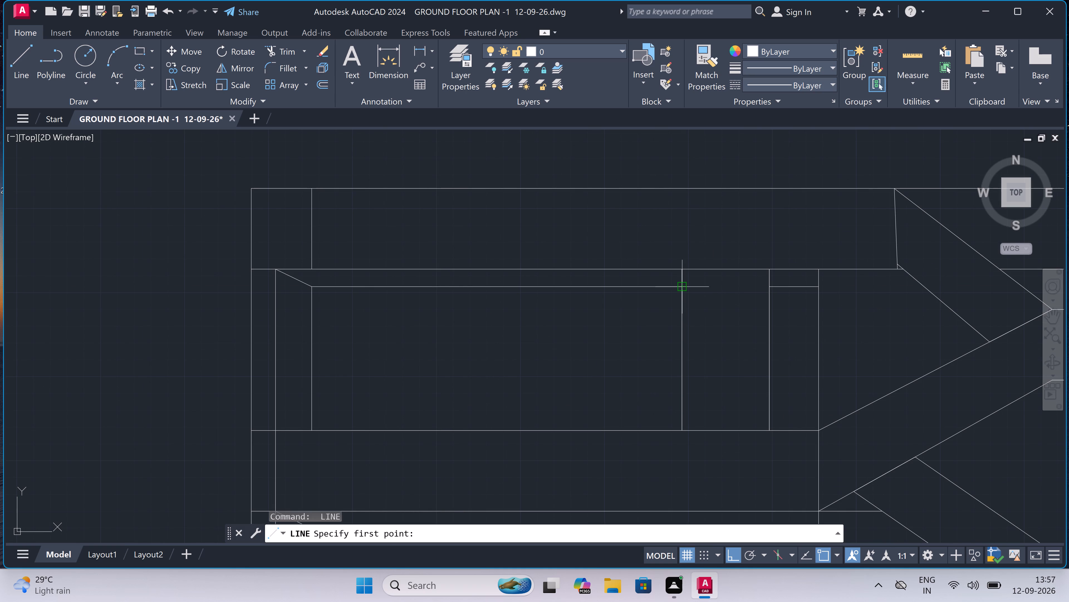
double_click(685, 285)
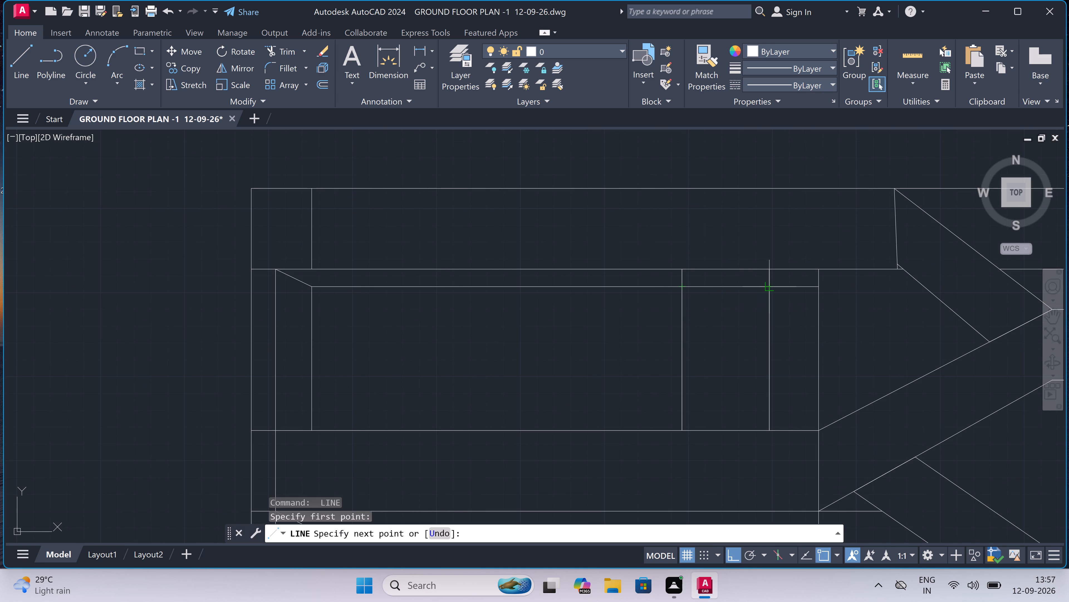
left_click(770, 287)
key("Escape")
Trim the two inner wall lines between the slab line and the beam-bottom line in the top storey.
type("tr")
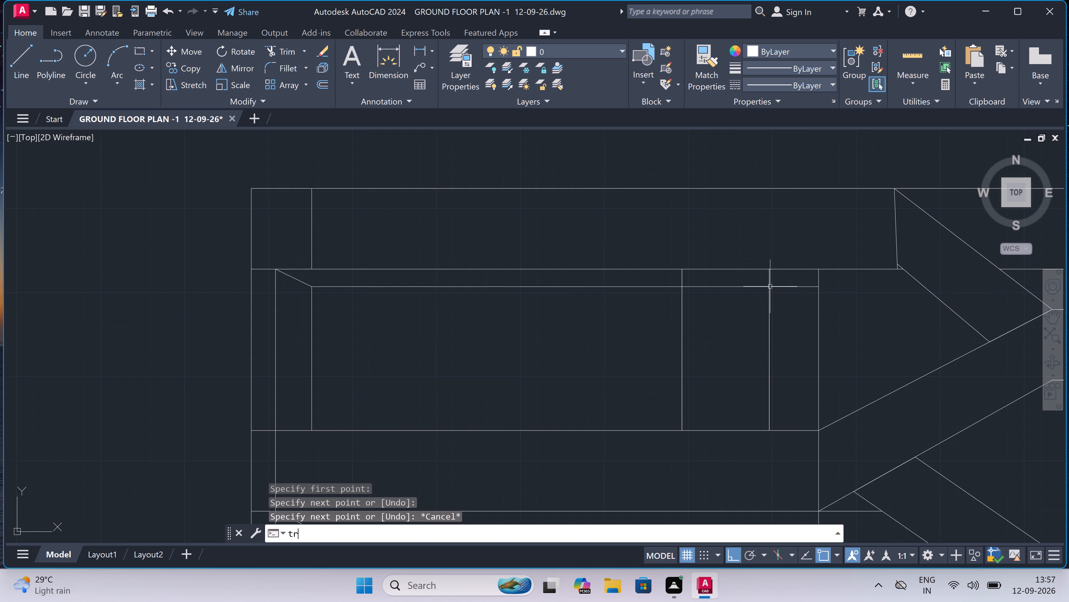
key("space")
double_click(772, 280)
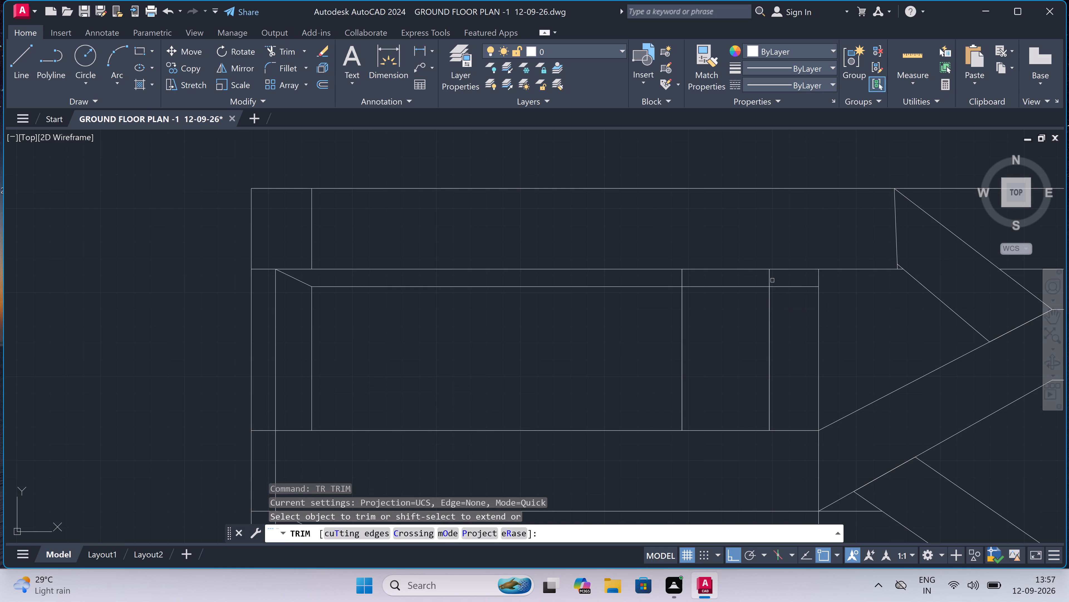
double_click(671, 277)
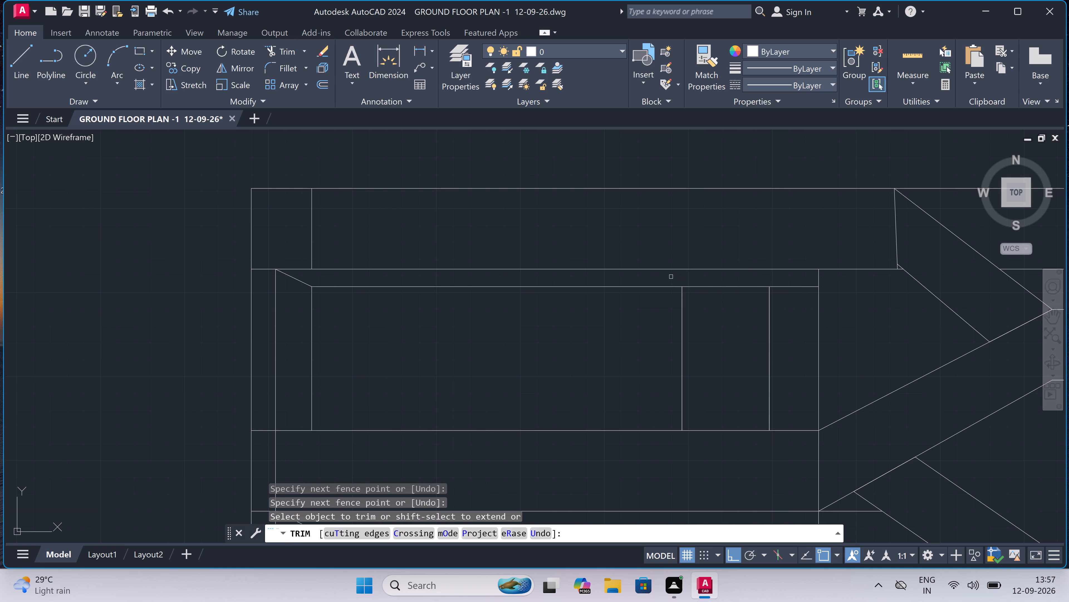
key("Escape")
Draw a horizontal line extending the beam-bottom line to the stair-side wall in the third storey from the top.
scroll(602, 236, "down", 4)
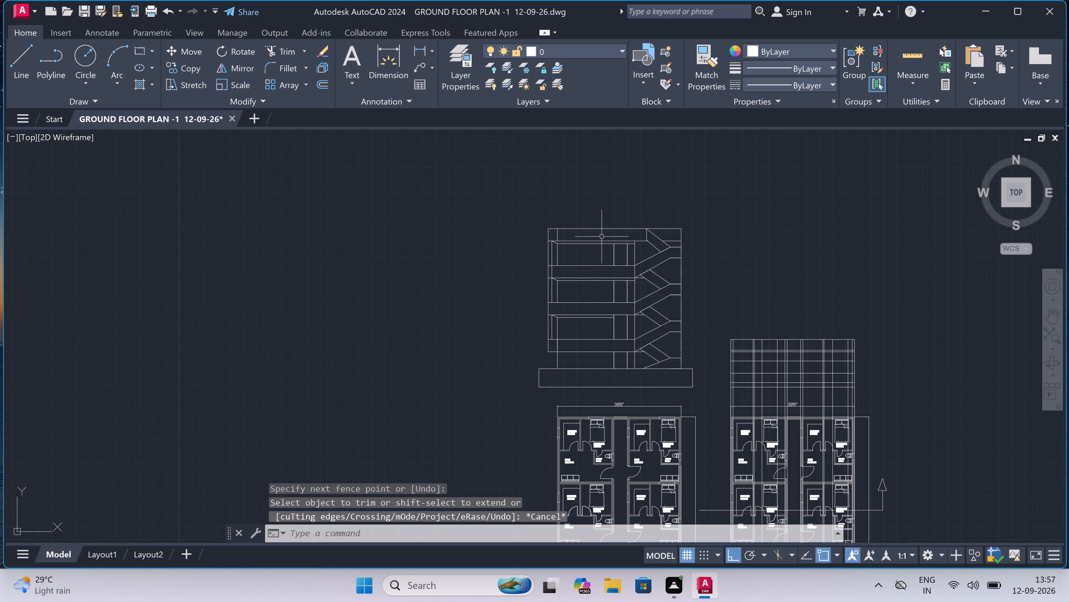
scroll(617, 313, "up", 4)
key("space")
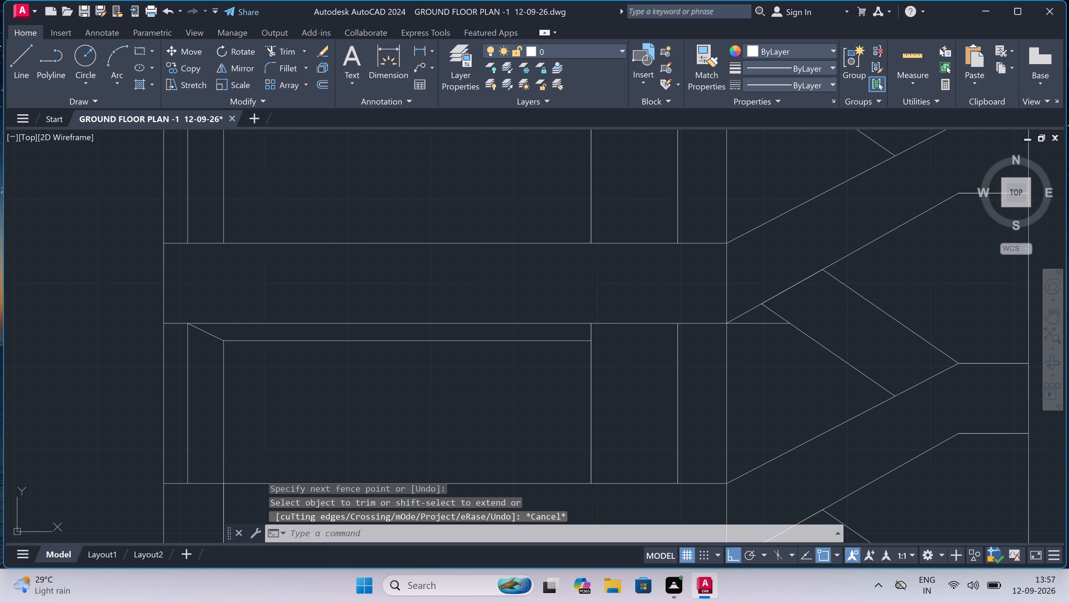
key("Escape")
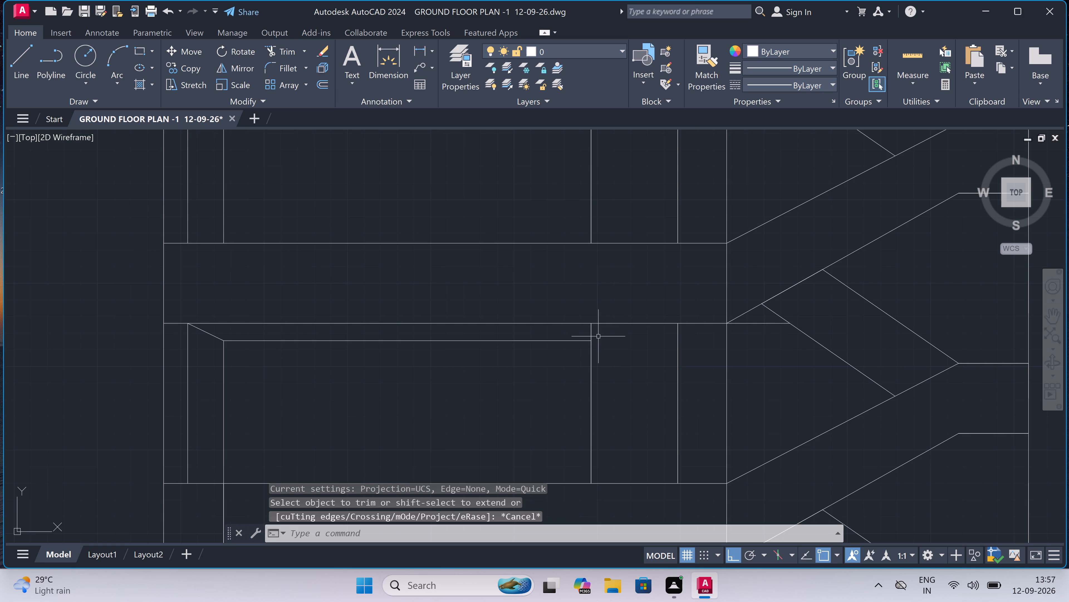
type("l")
key("space")
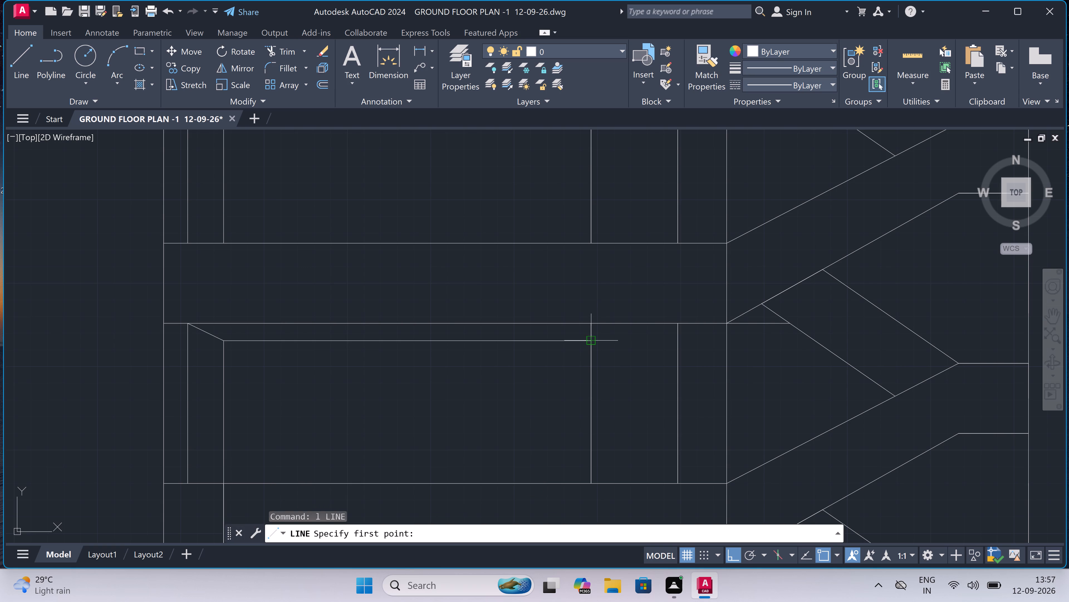
left_click(594, 338)
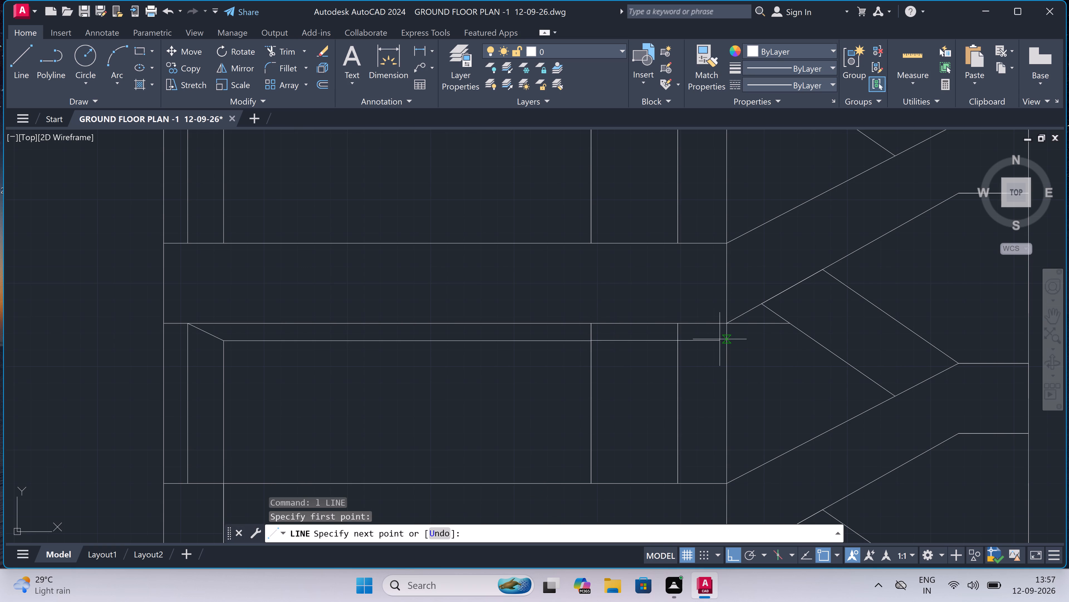
double_click(728, 339)
key("Escape")
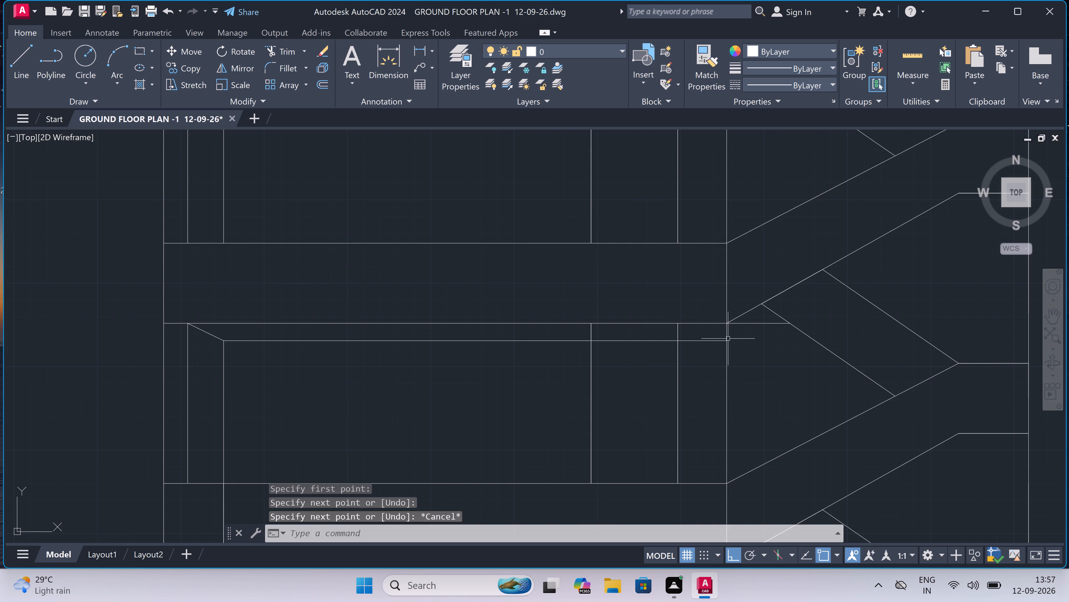
Trim the two inner wall lines between the slab line and the beam-bottom line in the third storey from the top.
type("tr")
key("space")
left_click(709, 330)
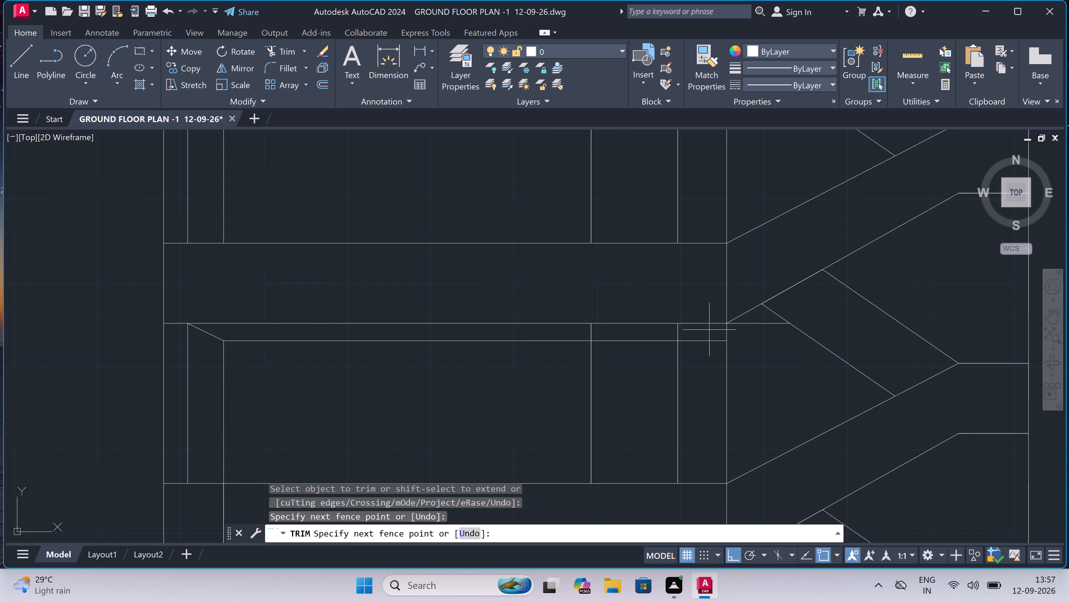
double_click(580, 333)
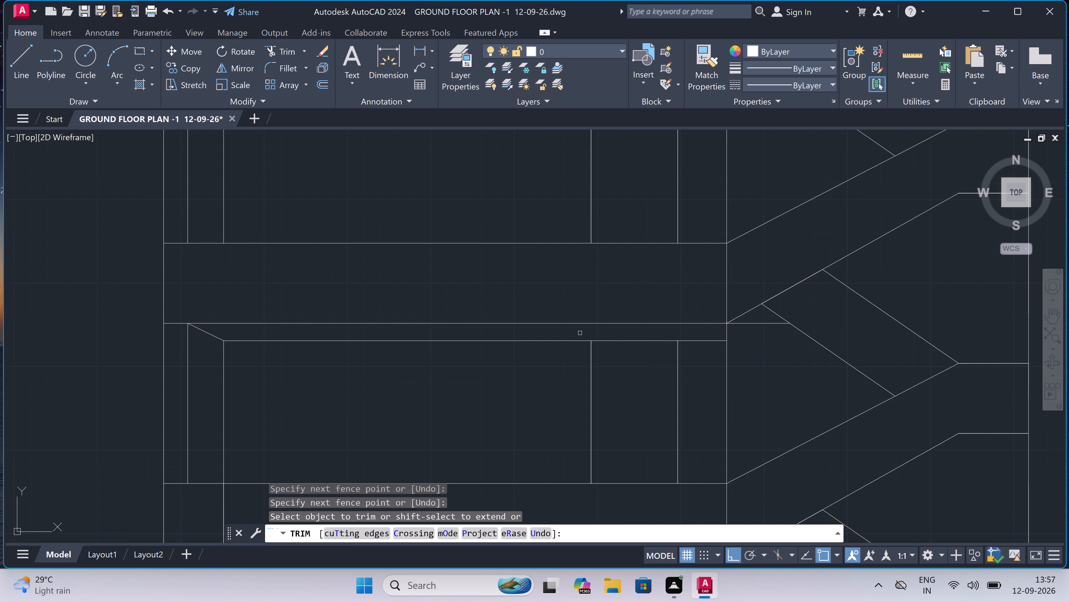
key("Escape")
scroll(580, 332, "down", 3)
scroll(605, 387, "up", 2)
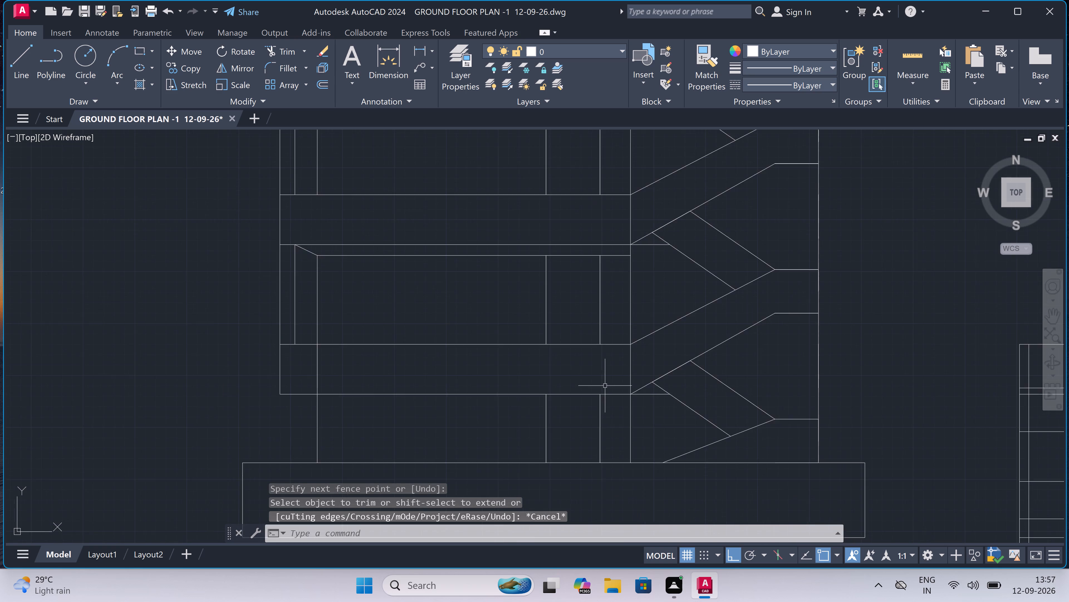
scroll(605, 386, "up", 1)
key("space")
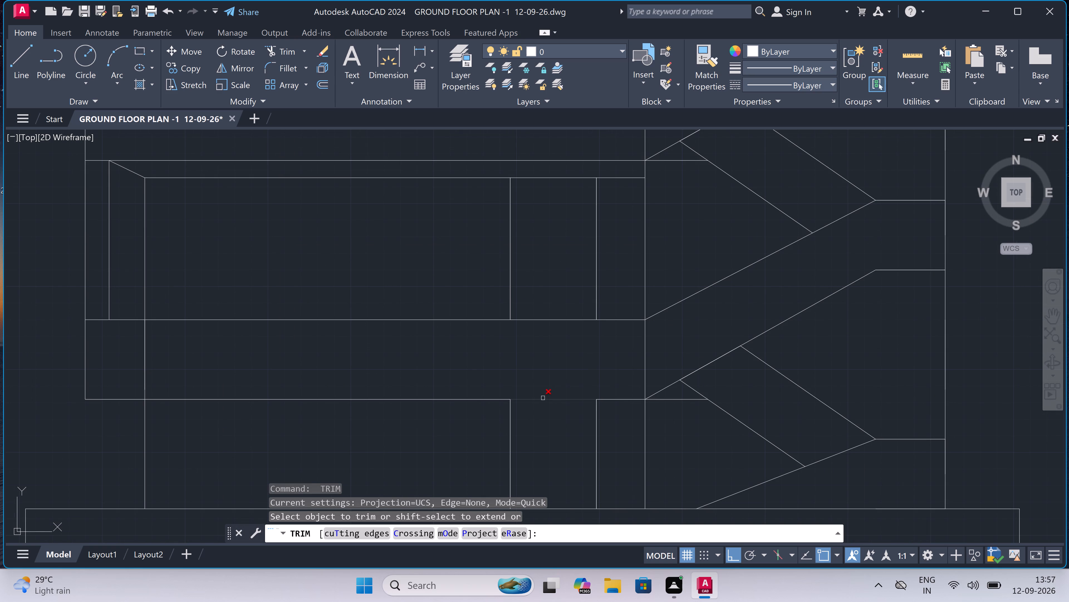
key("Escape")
Erase the short vertical line near the outer wall in the band above the top storey's slab line.
scroll(517, 365, "down", 2)
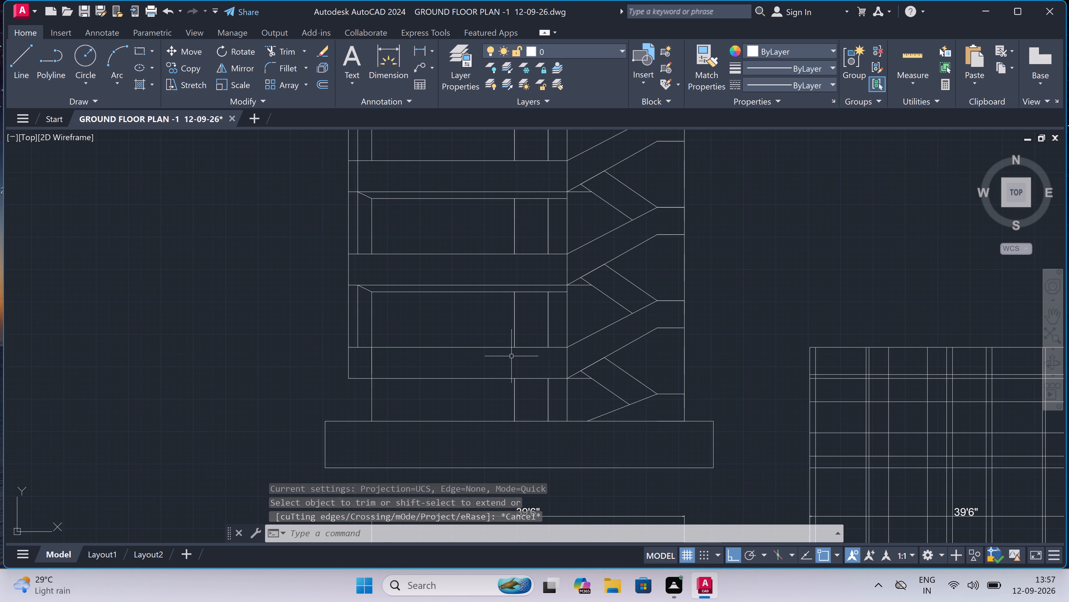
scroll(511, 356, "down", 1)
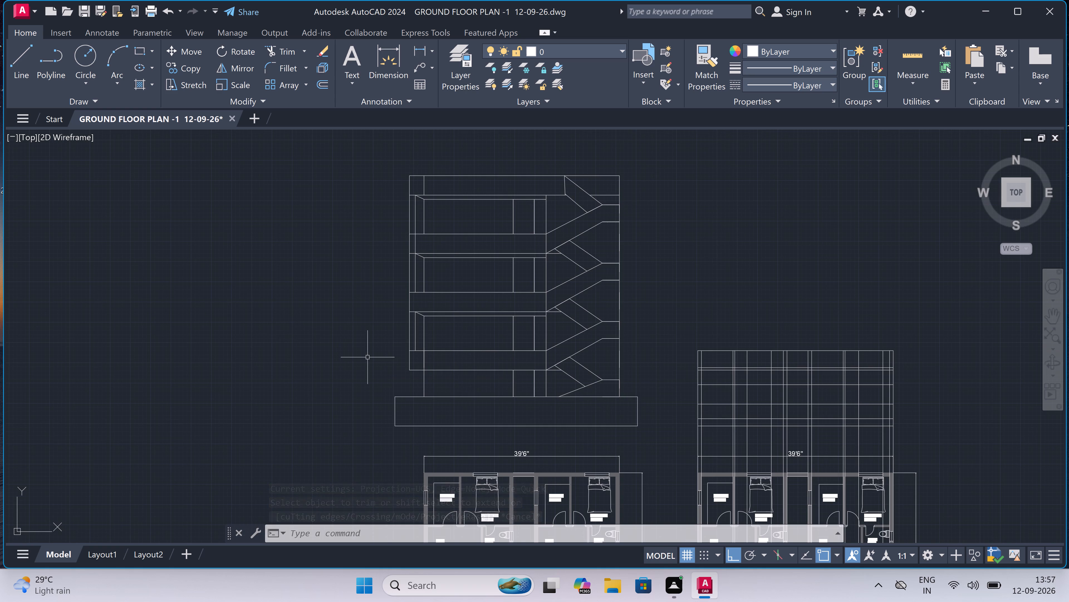
scroll(367, 357, "down", 1)
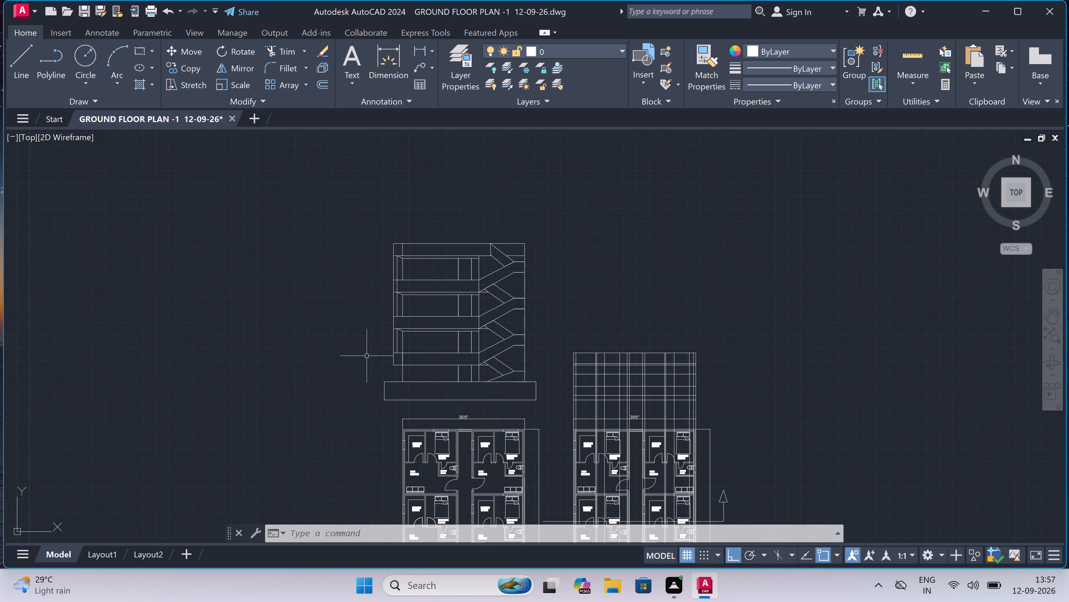
scroll(357, 338, "up", 2)
scroll(357, 337, "down", 1)
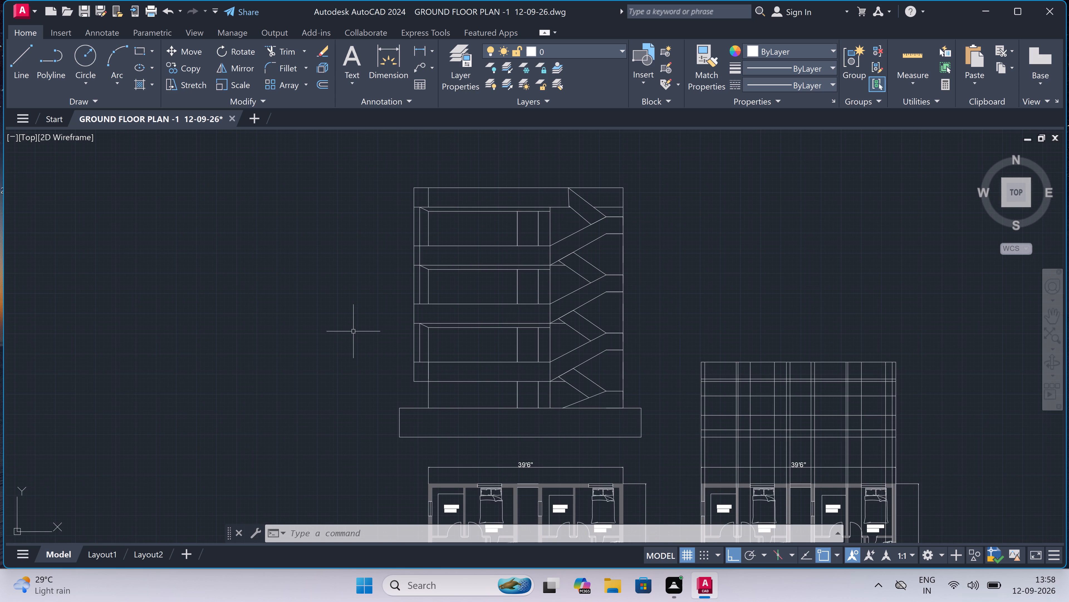
scroll(353, 331, "down", 1)
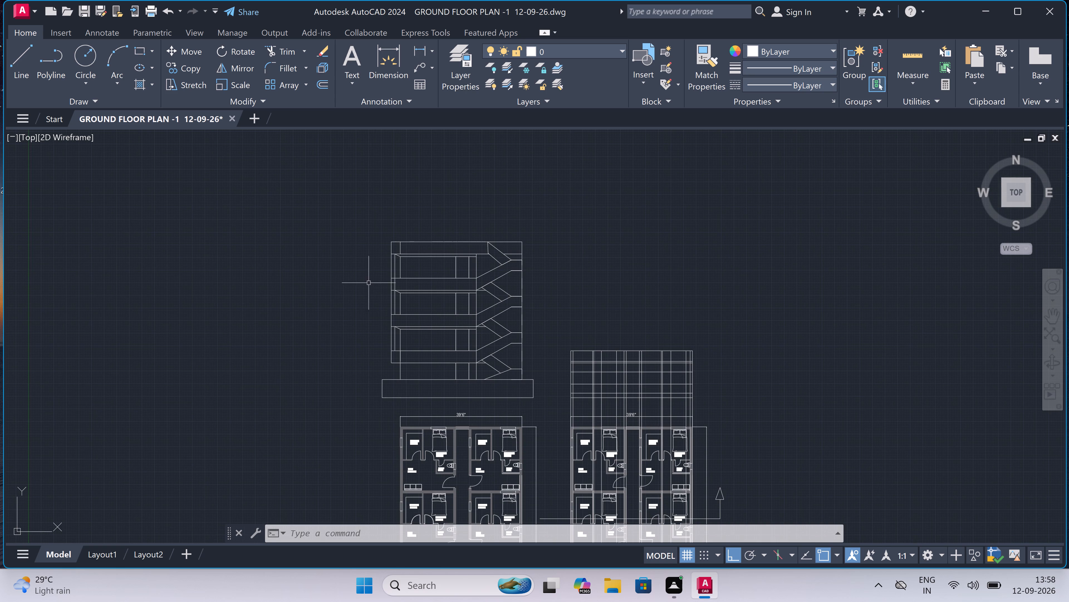
scroll(390, 235, "up", 3)
scroll(431, 278, "up", 3)
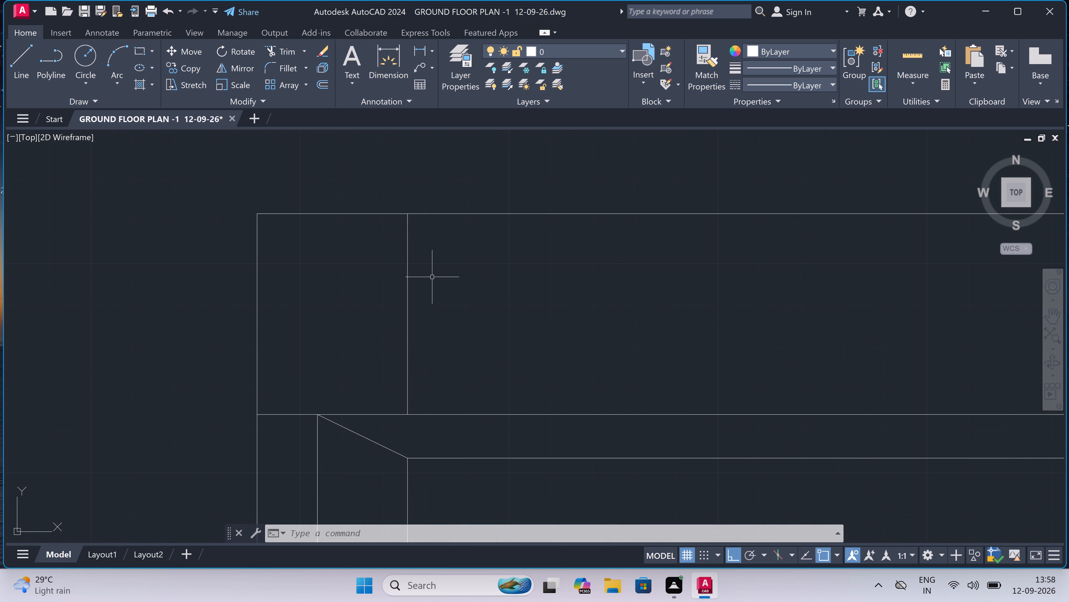
left_click_drag(430, 281, 418, 294)
left_click(376, 320)
key("Delete")
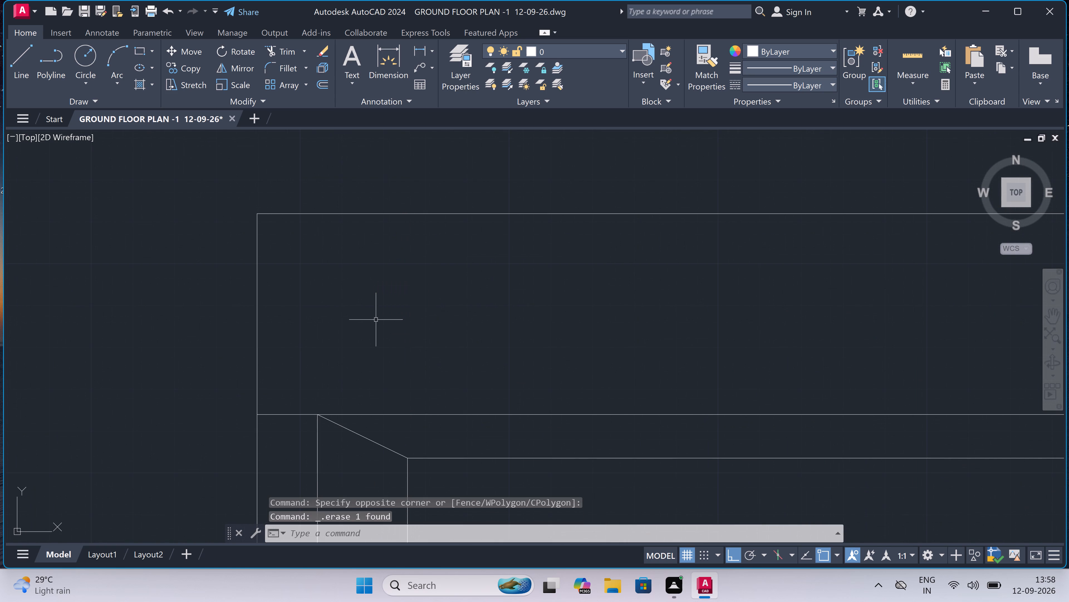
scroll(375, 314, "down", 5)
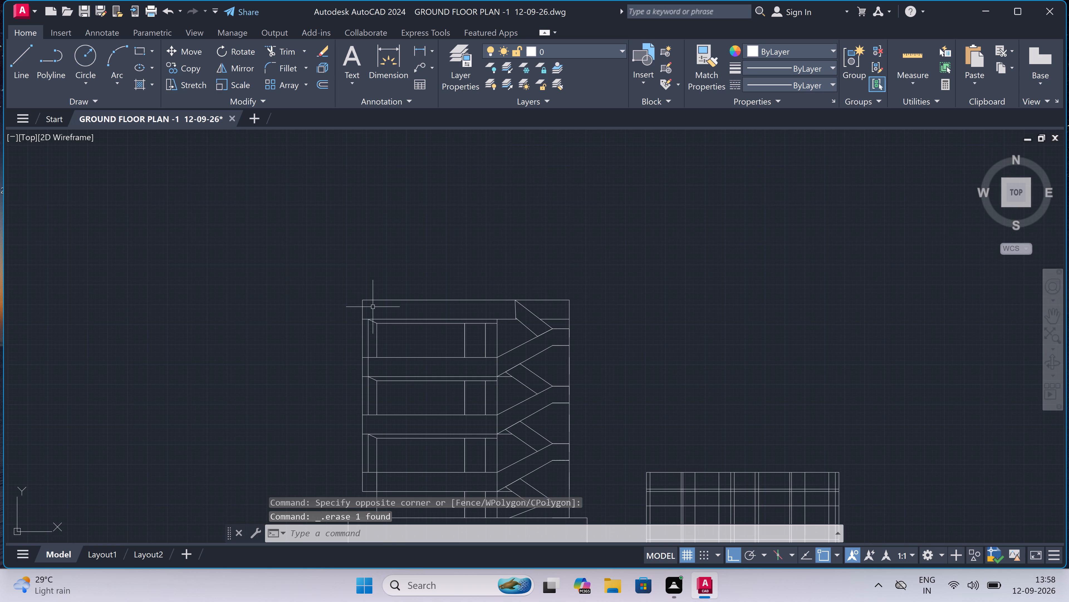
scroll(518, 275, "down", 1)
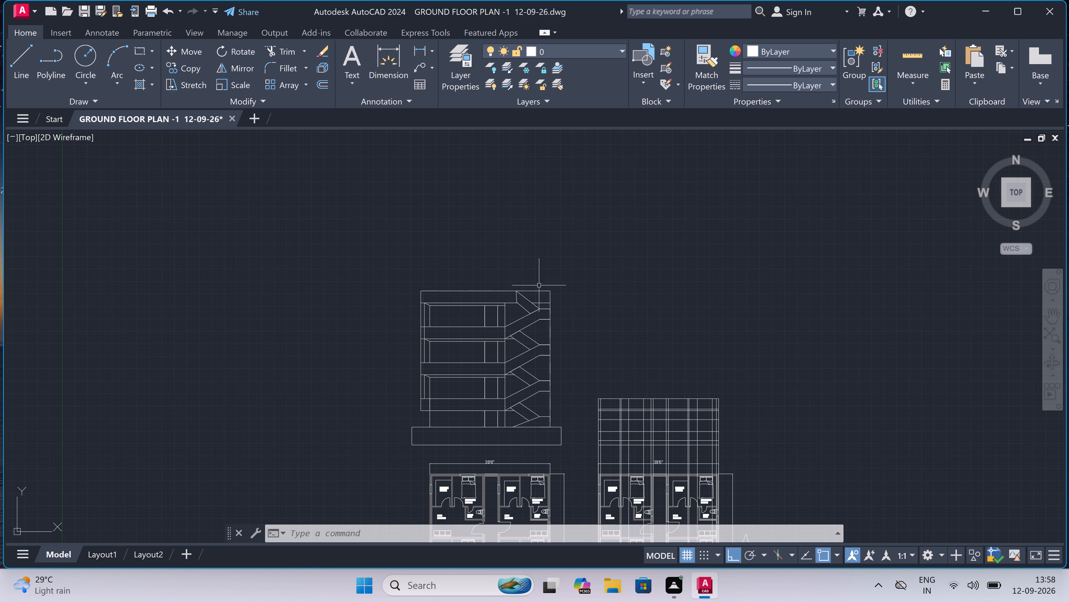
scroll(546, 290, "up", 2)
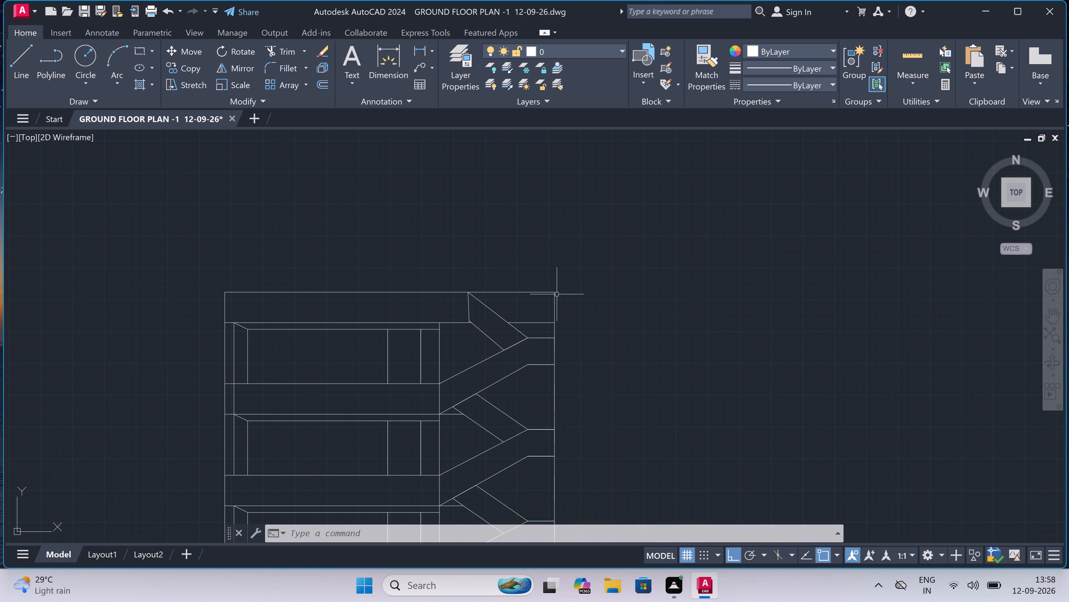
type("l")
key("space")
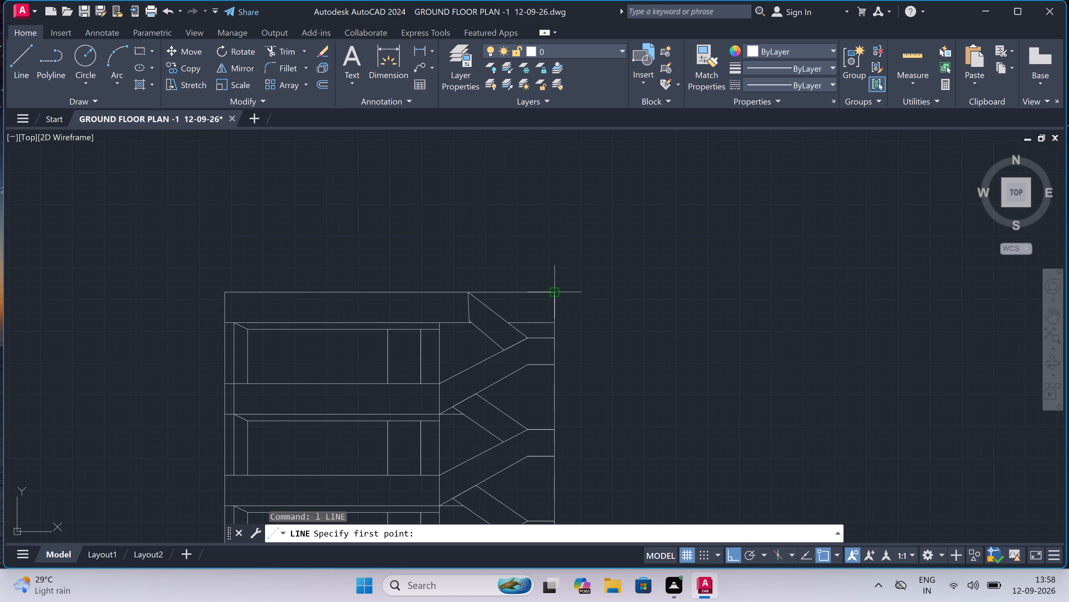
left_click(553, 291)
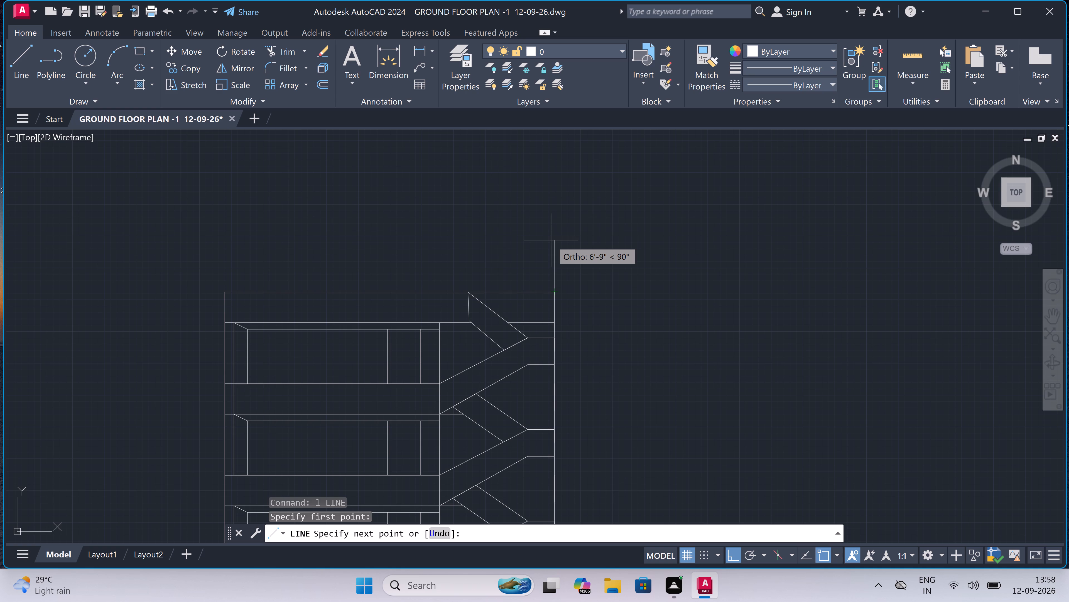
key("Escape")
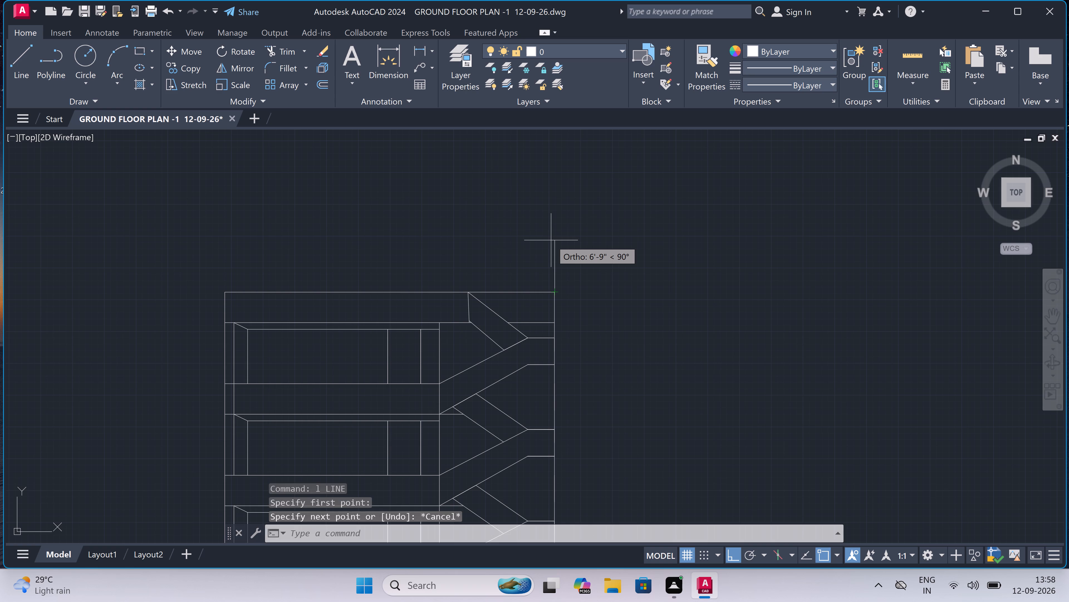
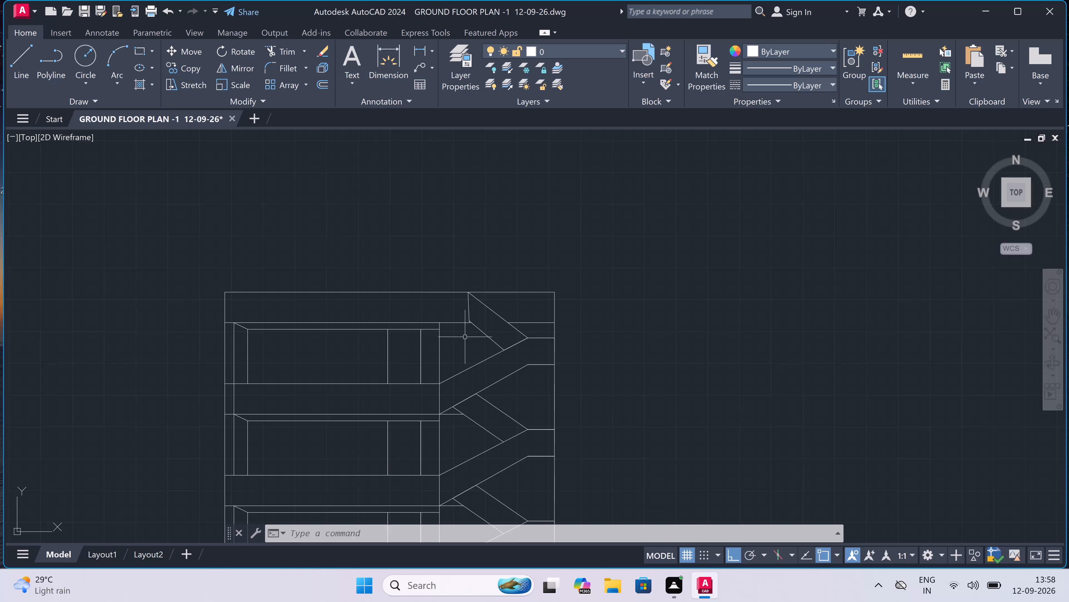
Draw a vertical line about 4'-10" high upward from the roof line's stair-side corner to extend the outer wall.
scroll(397, 289, "up", 1)
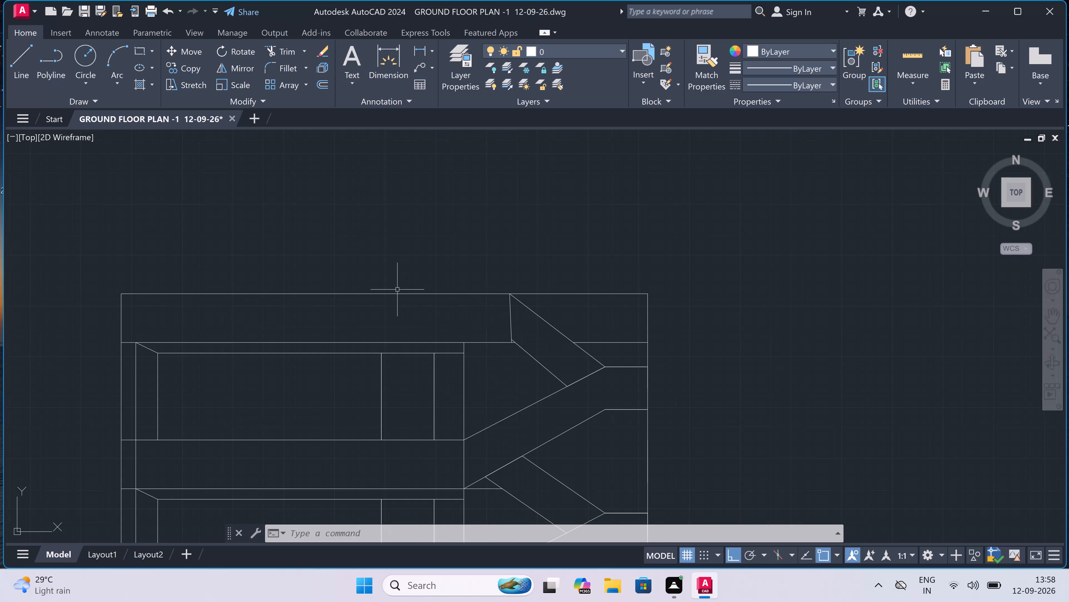
scroll(409, 318, "up", 1)
scroll(409, 318, "down", 1)
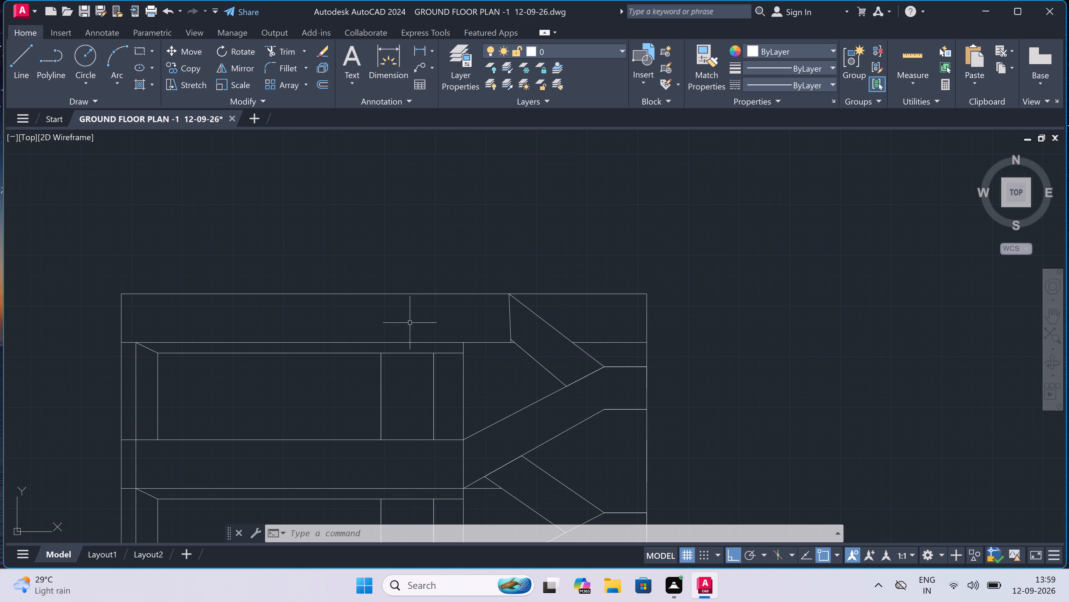
scroll(464, 312, "up", 1)
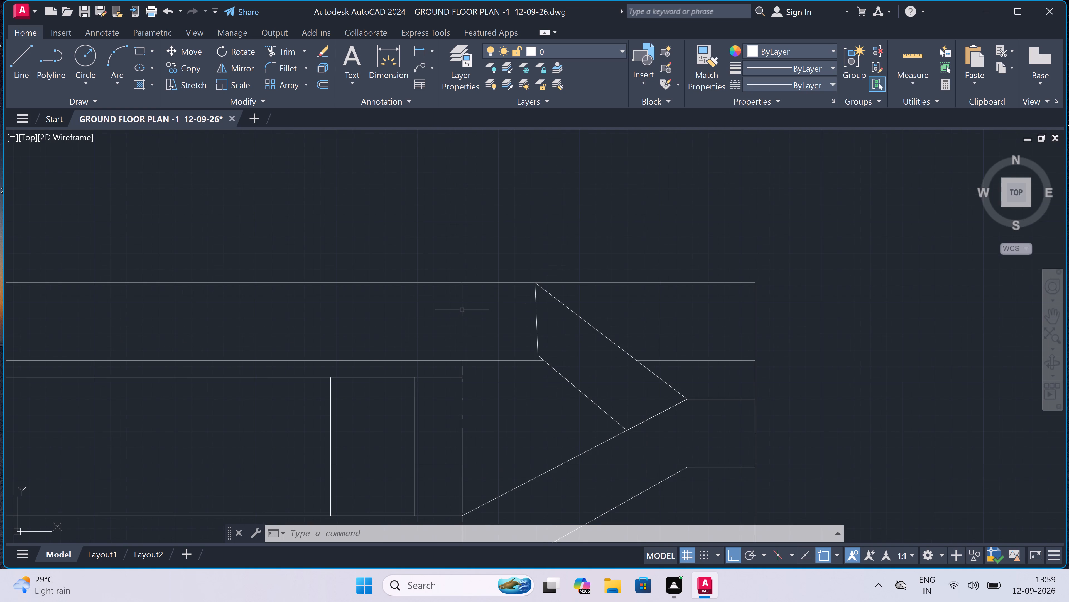
scroll(462, 310, "down", 1)
type("l")
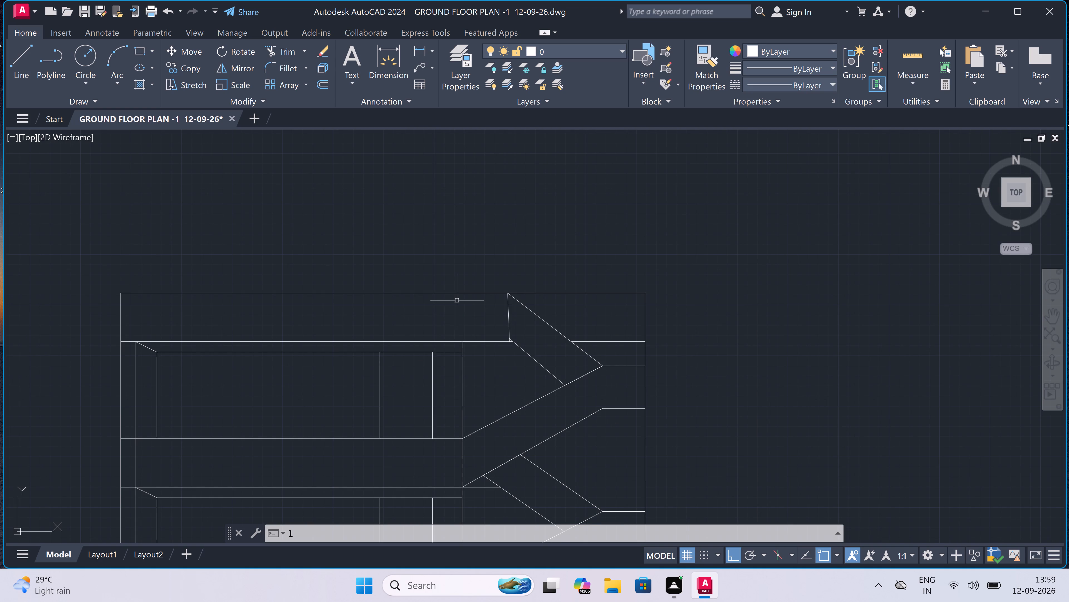
key("space")
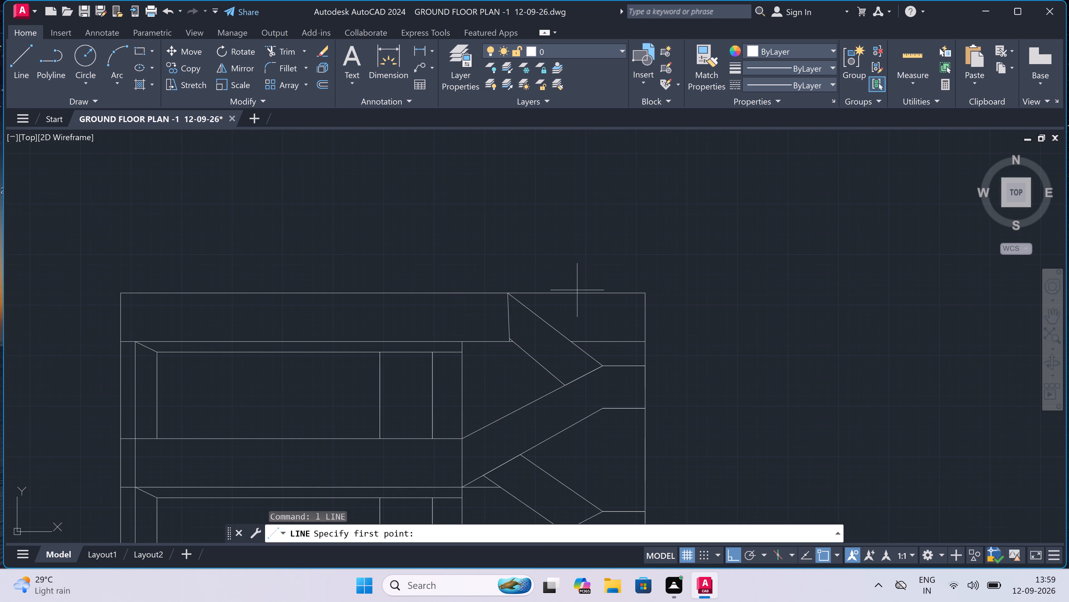
left_click(644, 292)
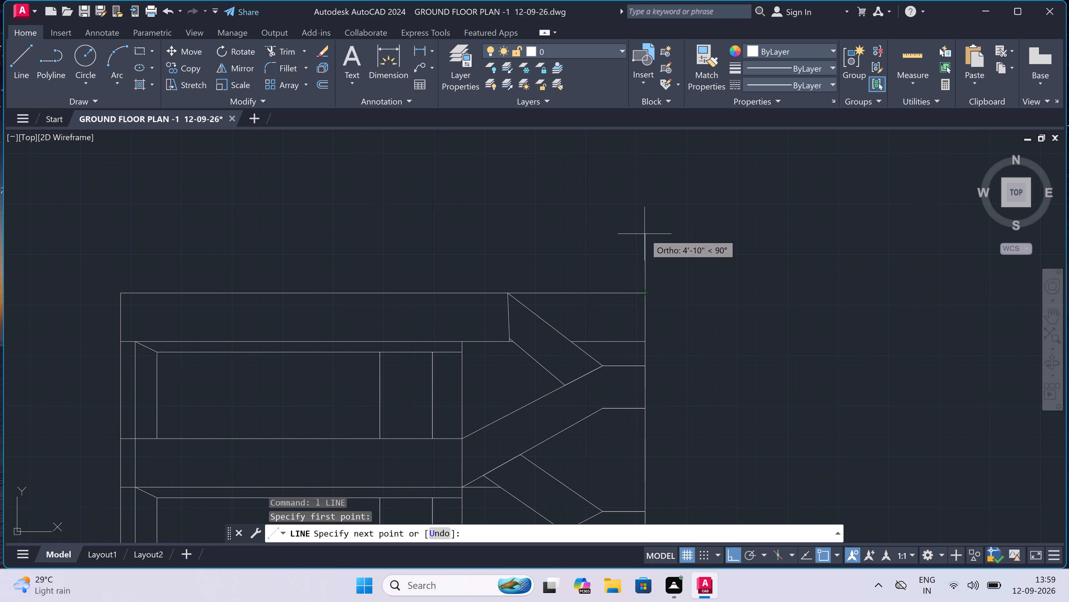
left_click(644, 234)
Continue the line with a horizontal overhang about 11" outward, then a slab edge rising in three 2" segments.
scroll(656, 232, "up", 2)
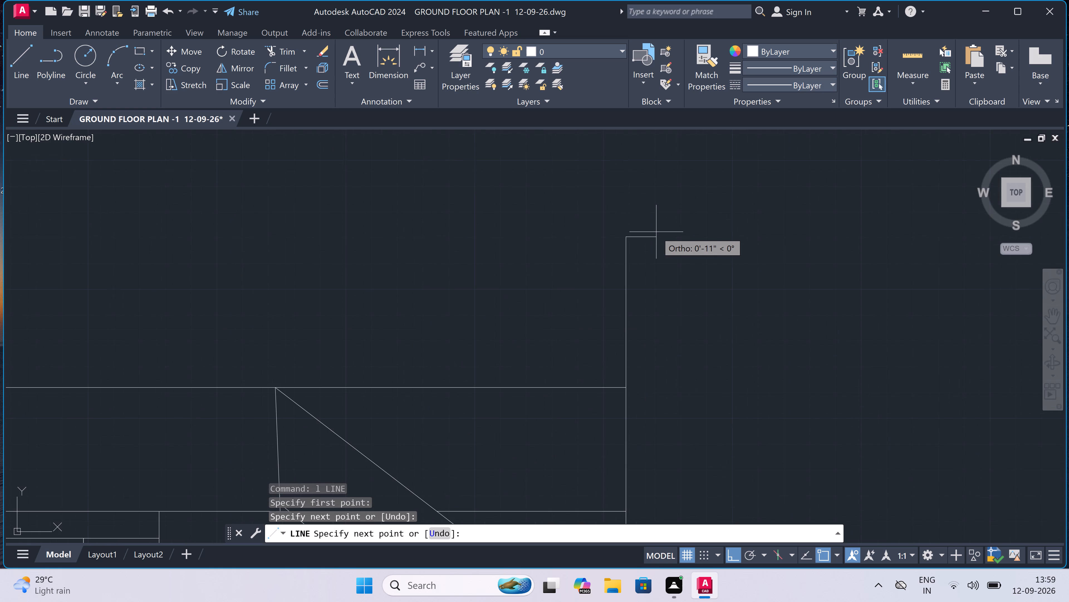
left_click(655, 235)
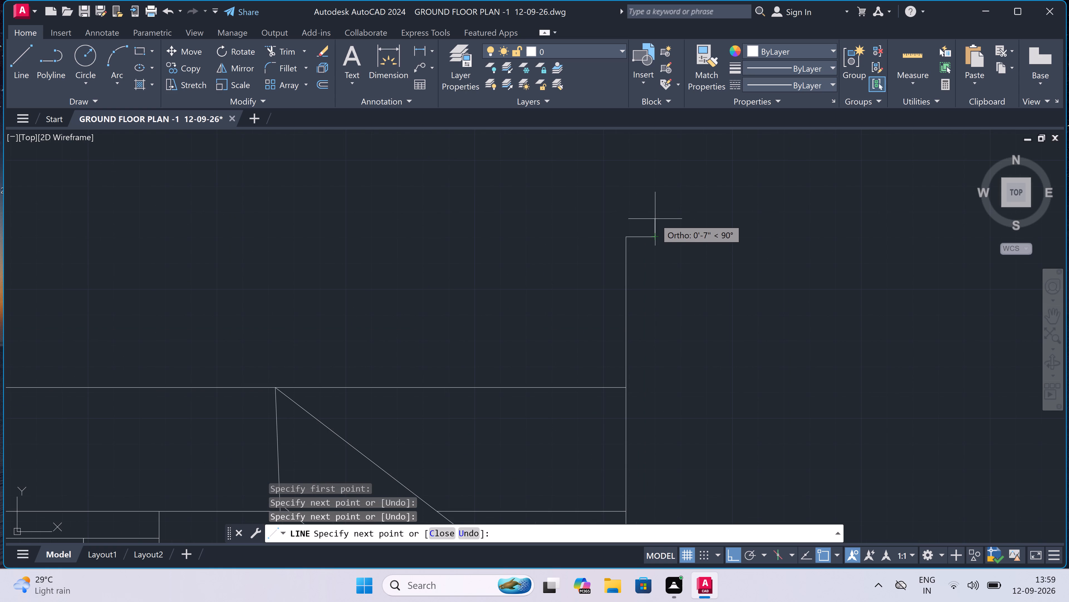
key("2")
type("\"")
key("space")
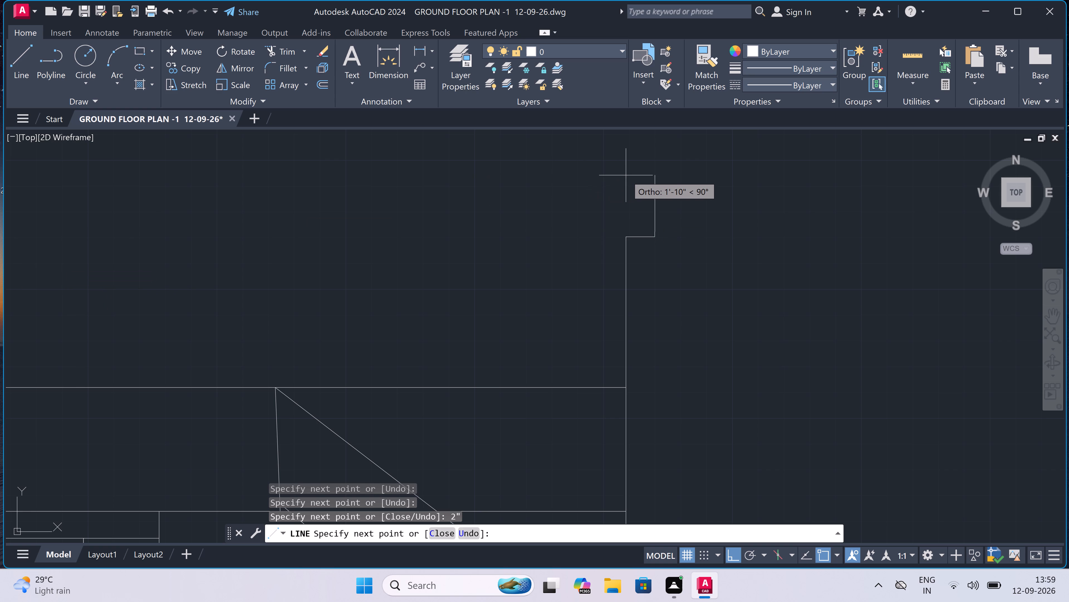
key("2")
key("shift+quotedbl")
key("space")
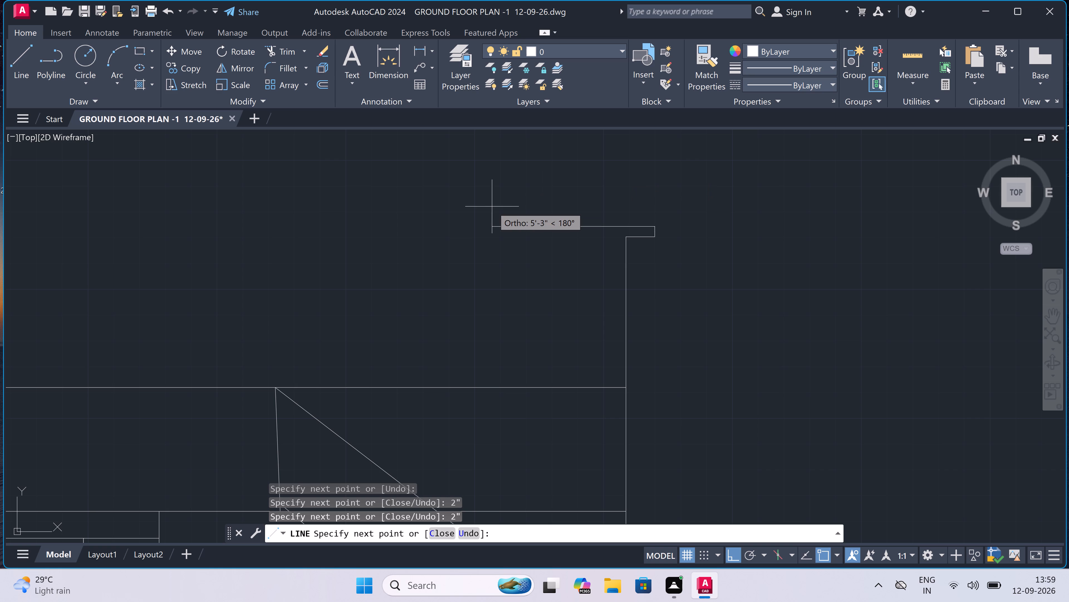
key("2")
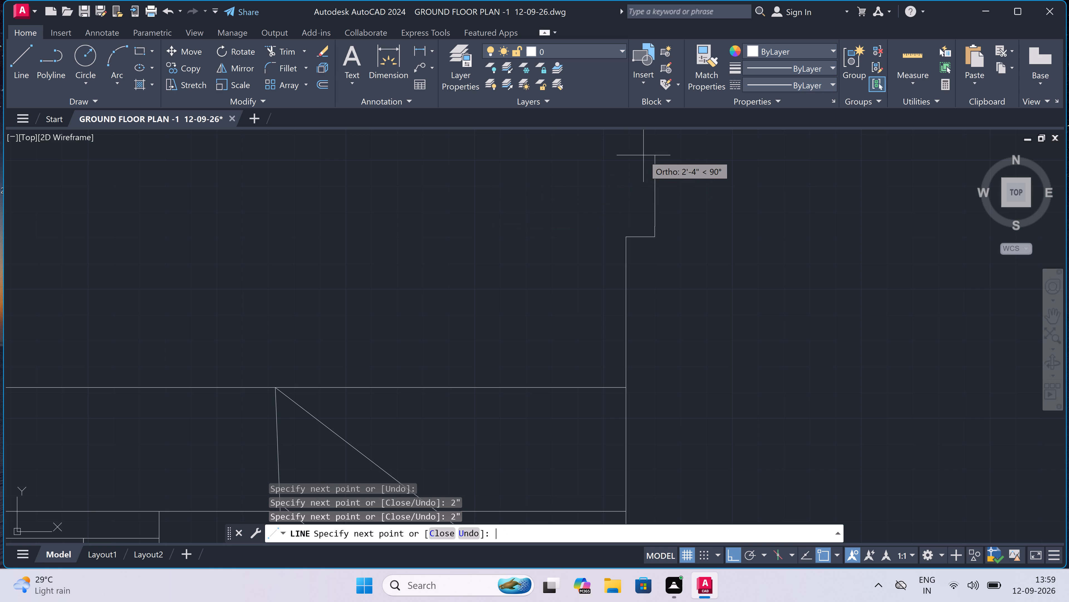
type("\"")
key("space")
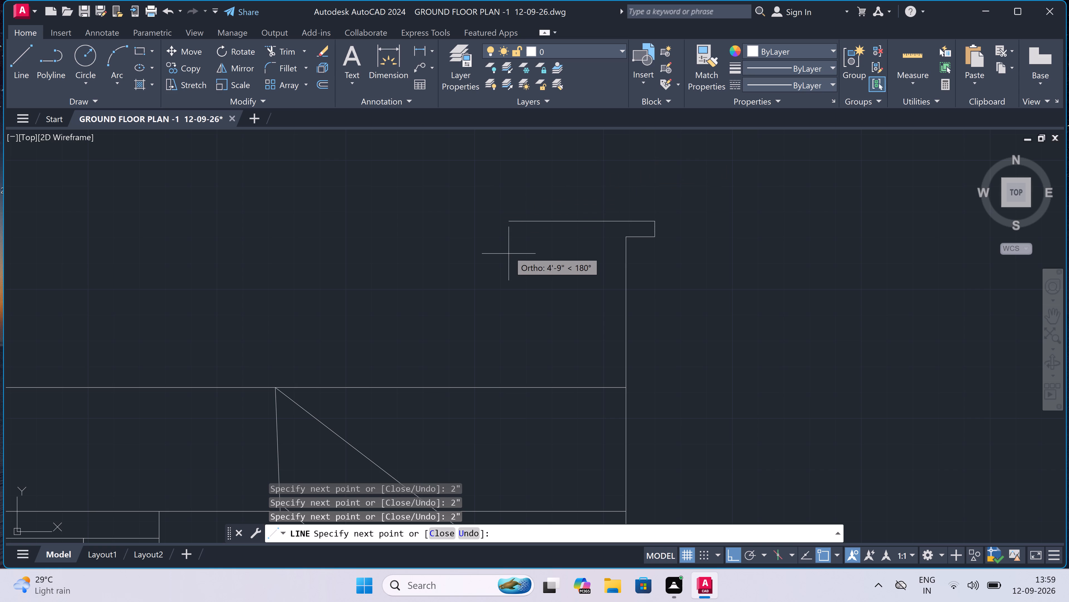
Draw the roof slab's top edge about 13'-0" back over the stair, then its free end 6" down.
scroll(471, 230, "up", 1)
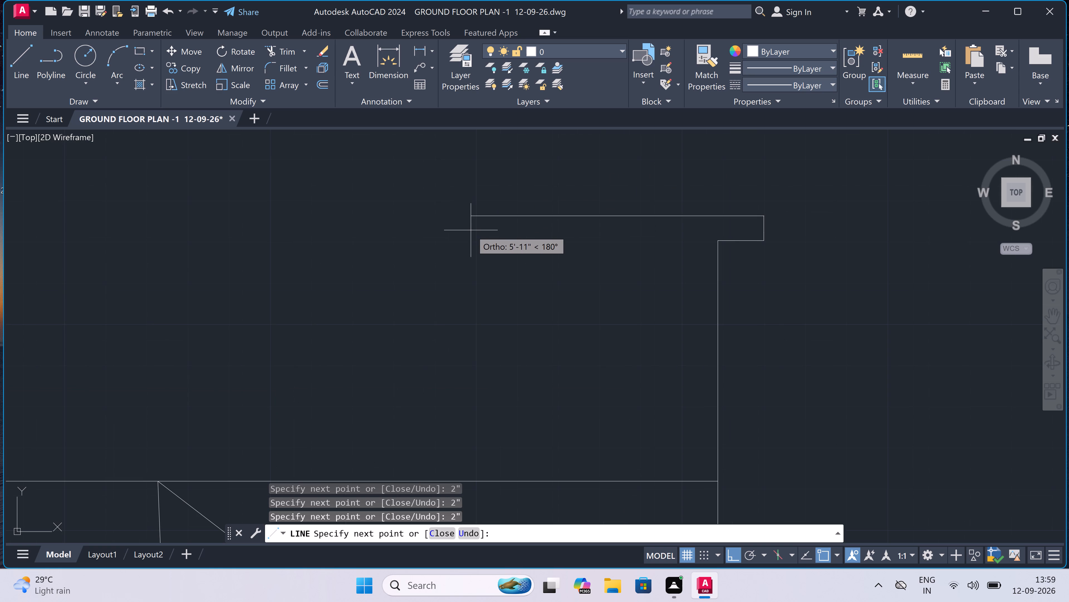
scroll(467, 218, "down", 2)
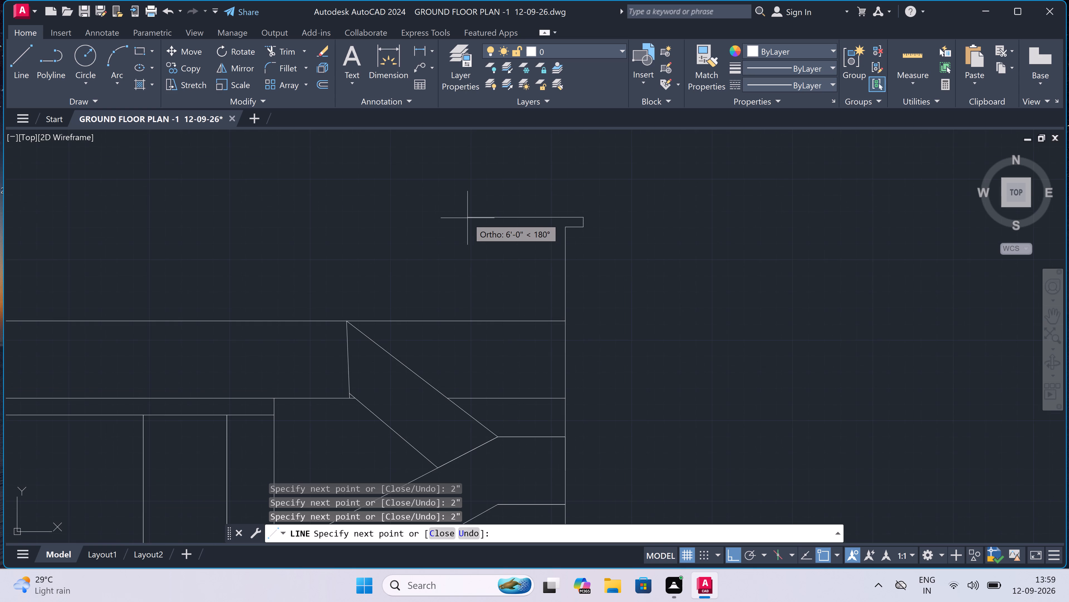
scroll(467, 218, "down", 1)
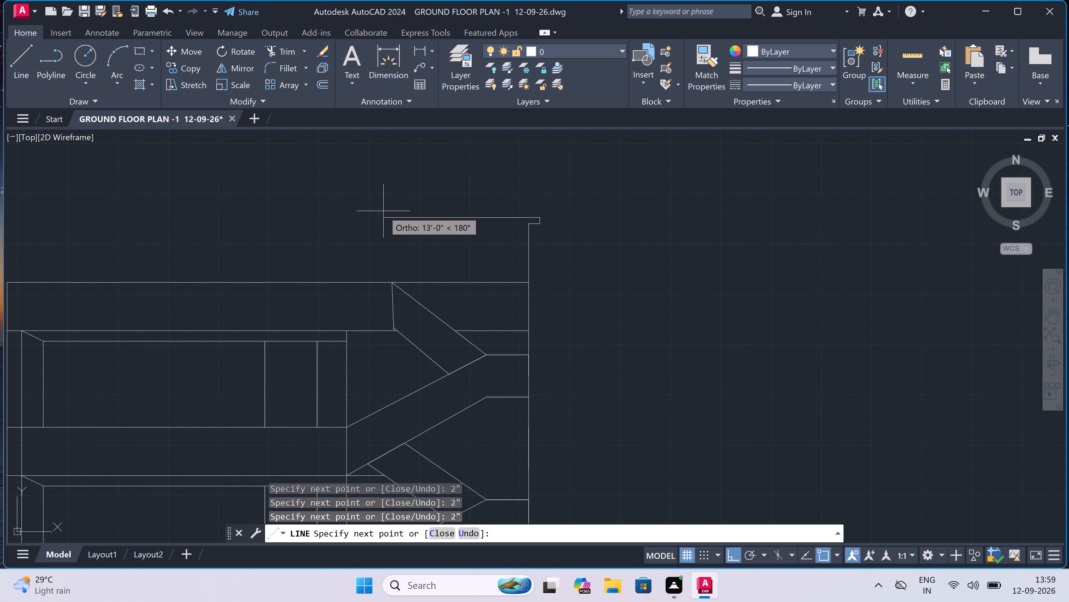
scroll(384, 212, "up", 2)
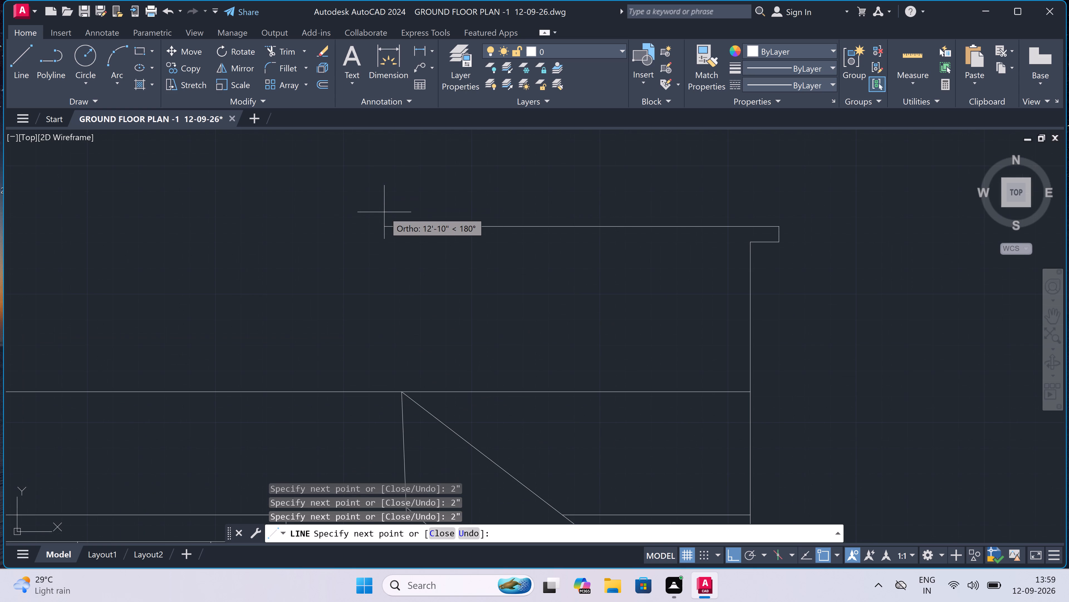
left_click(382, 226)
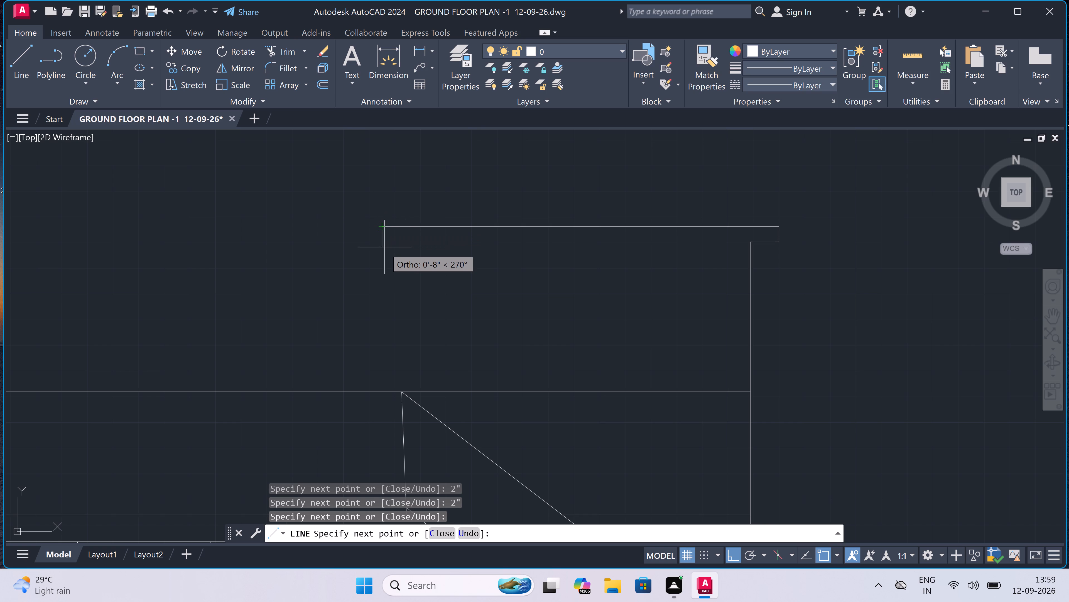
scroll(384, 246, "up", 2)
scroll(499, 232, "down", 3)
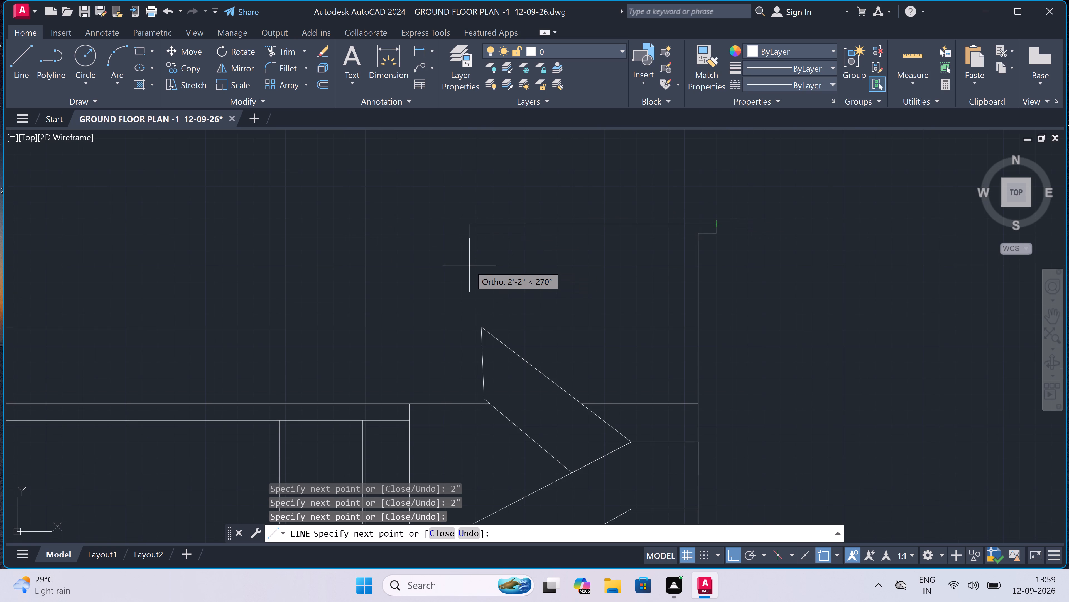
key("6")
type("\"")
key("space")
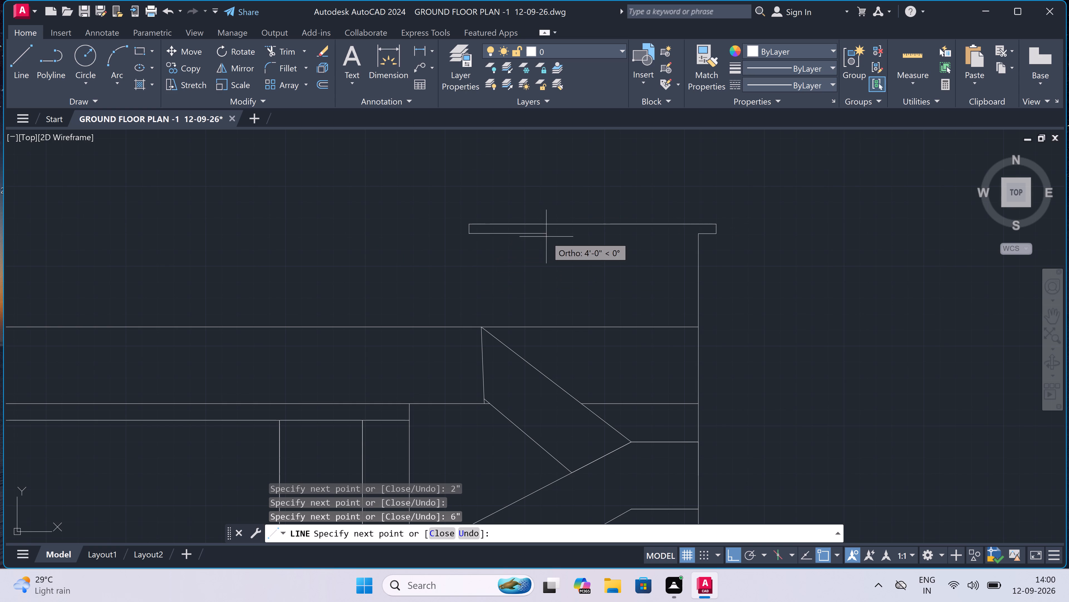
Draw the slab's underside back to the outer wall, placing an intermediate point about 1'-3" from the free end.
scroll(498, 232, "up", 1)
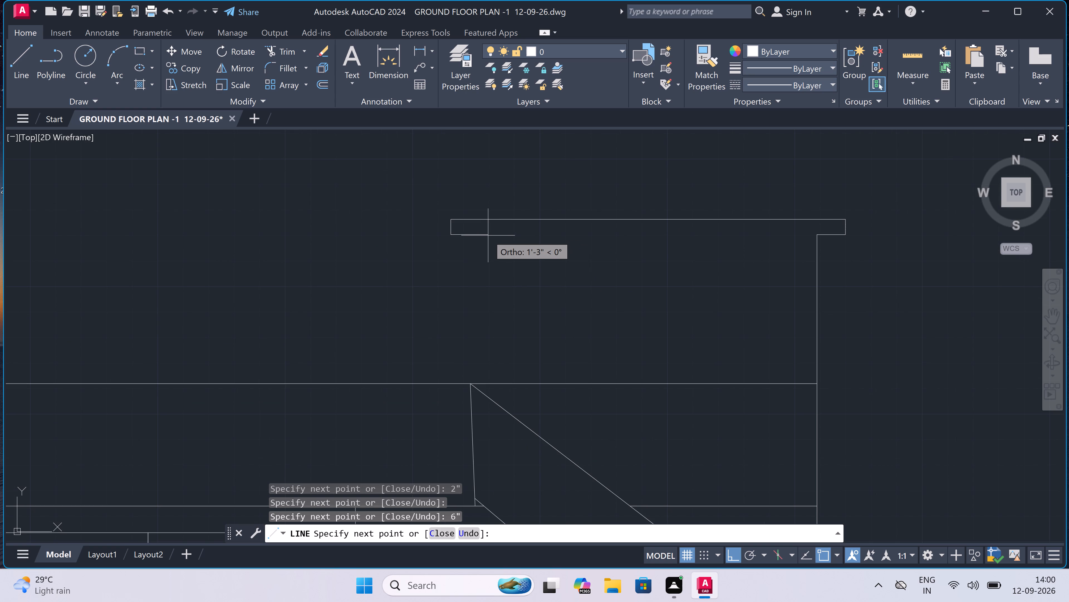
left_click(488, 236)
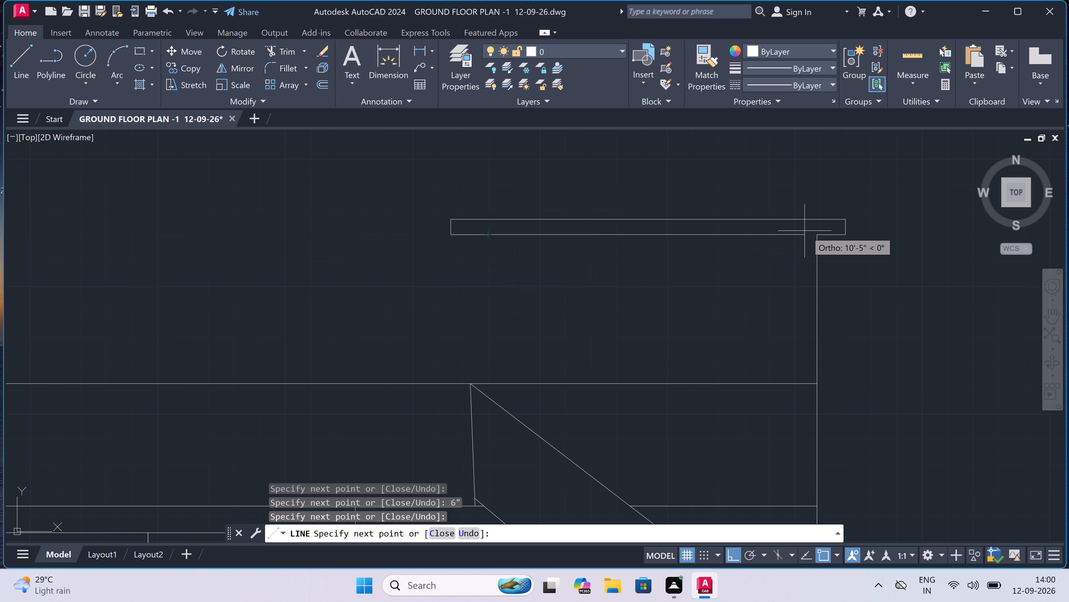
double_click(816, 234)
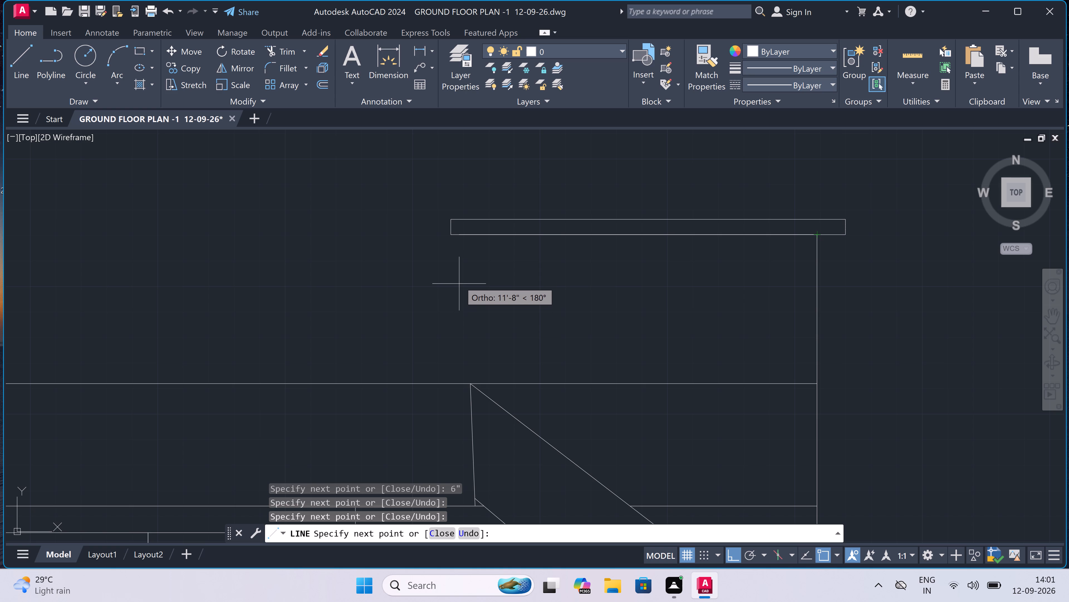
Draw the stair headroom's inner wall from the underside point about 1'-3" from the free end straight down to the roof line.
left_click(476, 236)
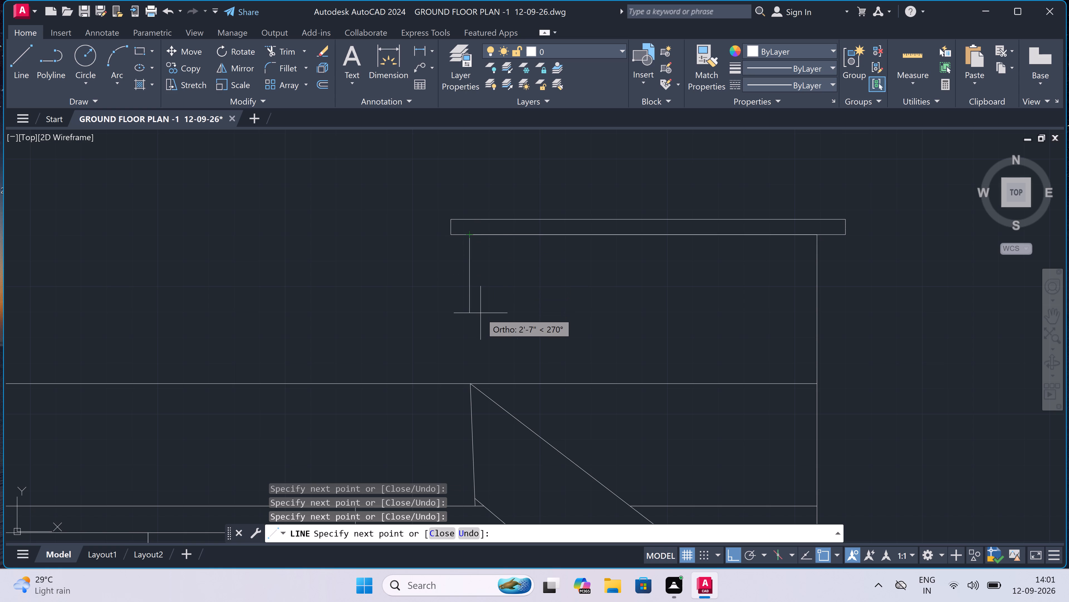
key("ctrl+z")
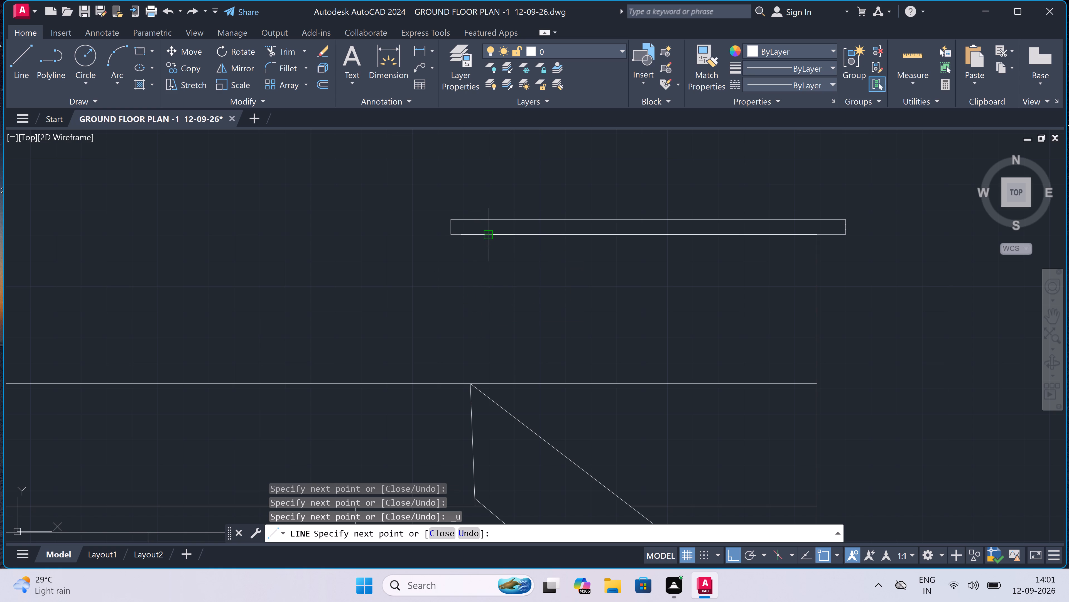
scroll(486, 231, "up", 2)
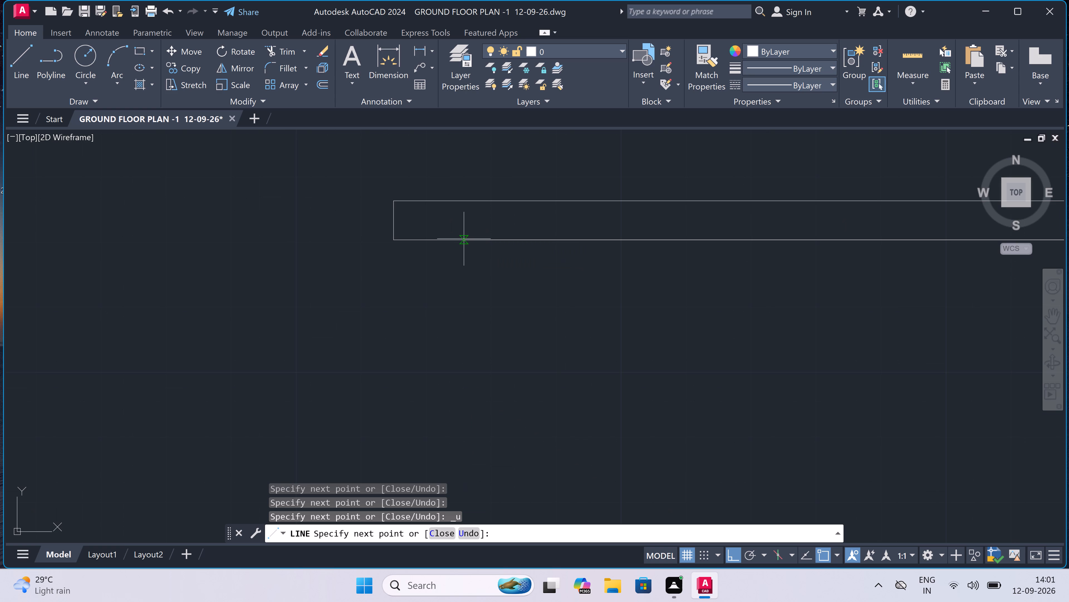
left_click(464, 240)
scroll(472, 256, "down", 4)
scroll(465, 303, "up", 2)
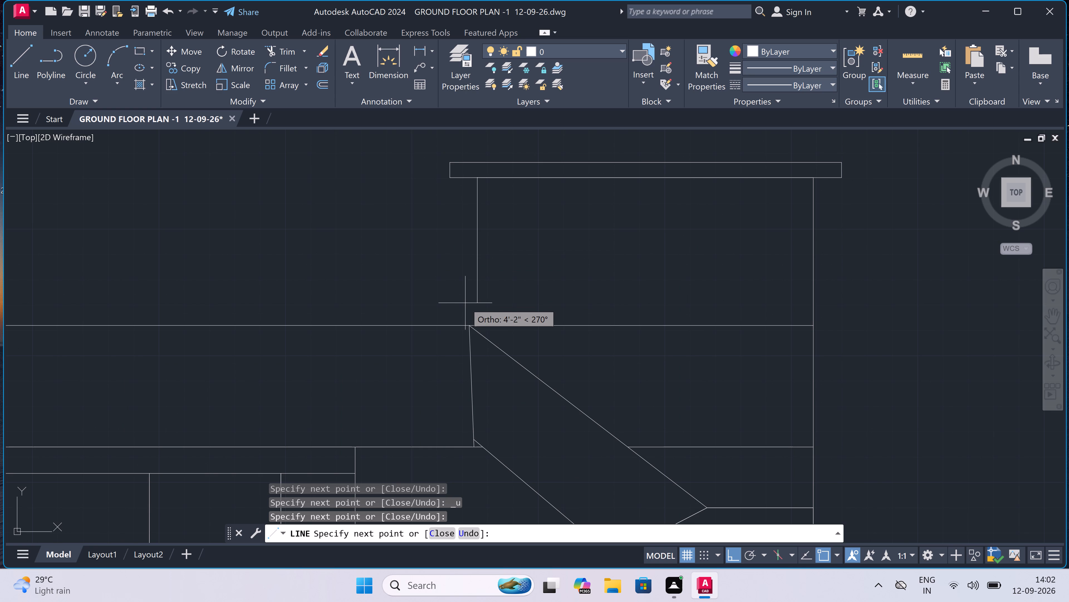
scroll(494, 258, "down", 3)
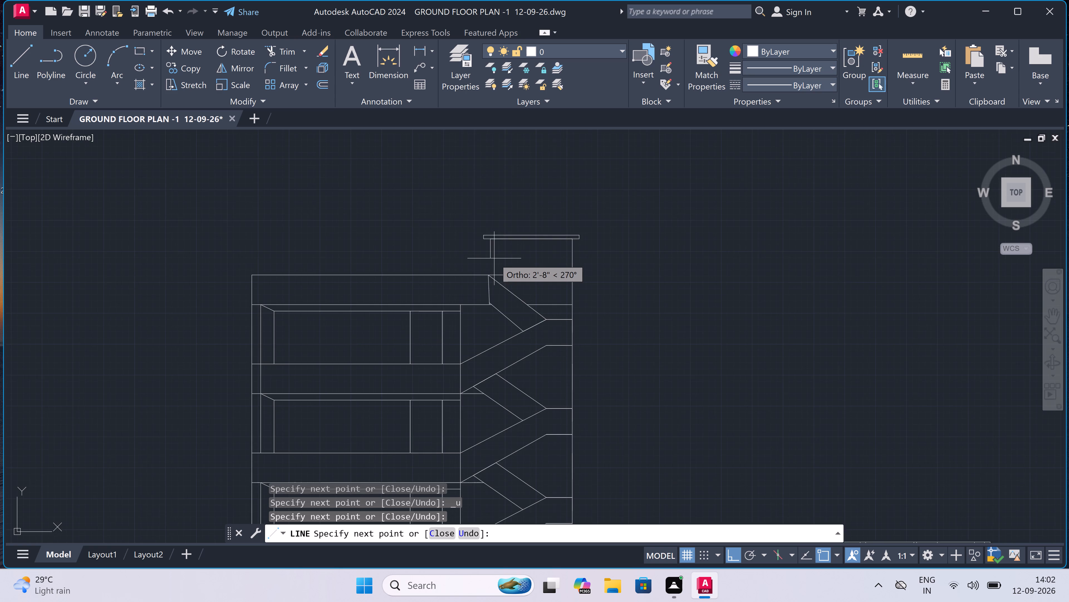
scroll(494, 258, "down", 2)
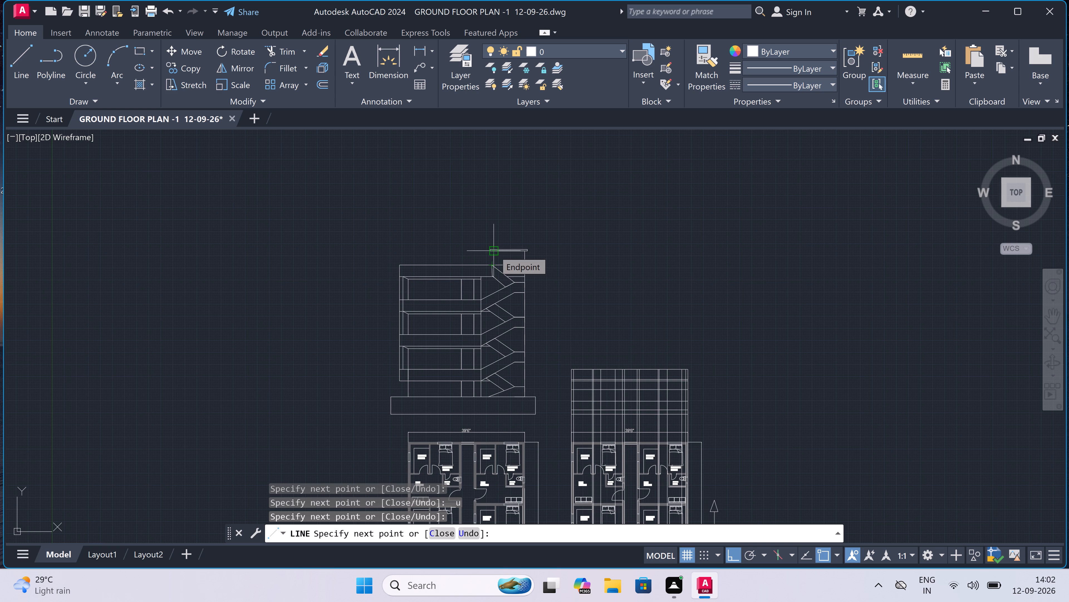
scroll(494, 251, "up", 1)
scroll(494, 251, "down", 1)
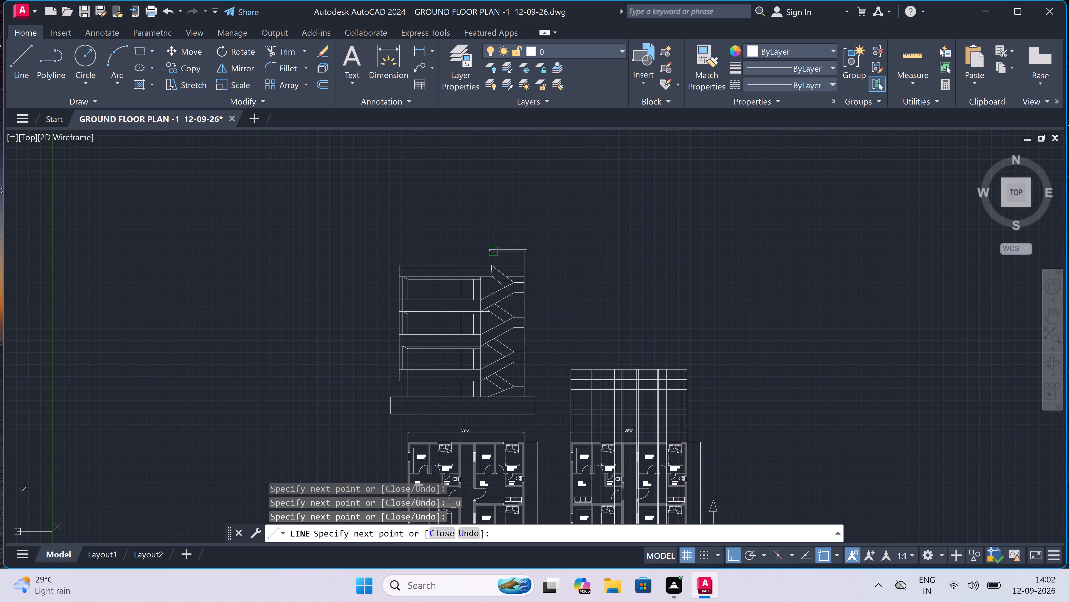
scroll(499, 264, "up", 3)
scroll(475, 249, "up", 2)
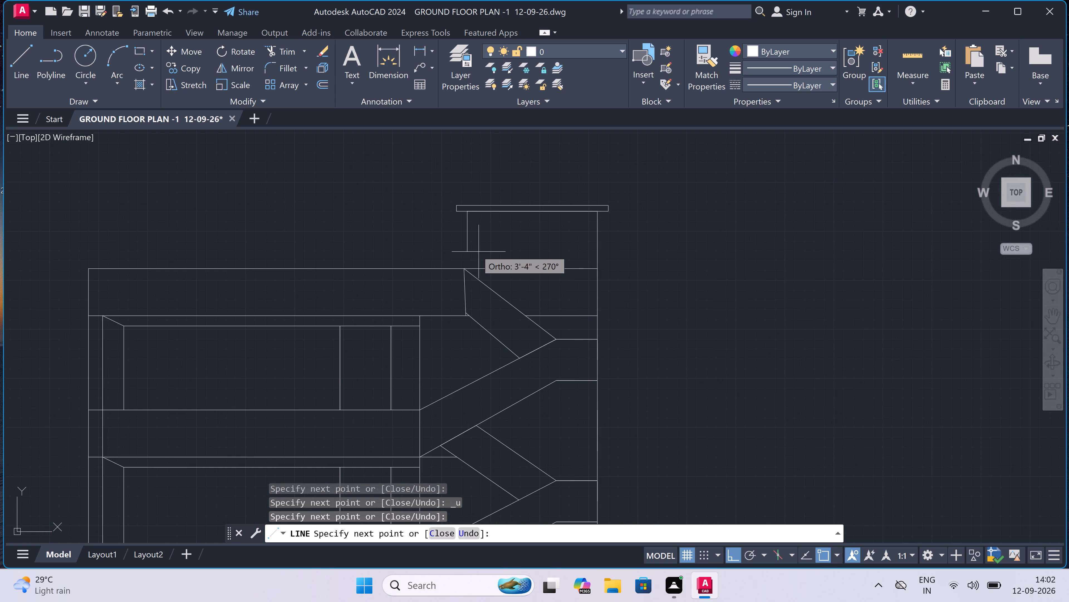
scroll(453, 285, "up", 3)
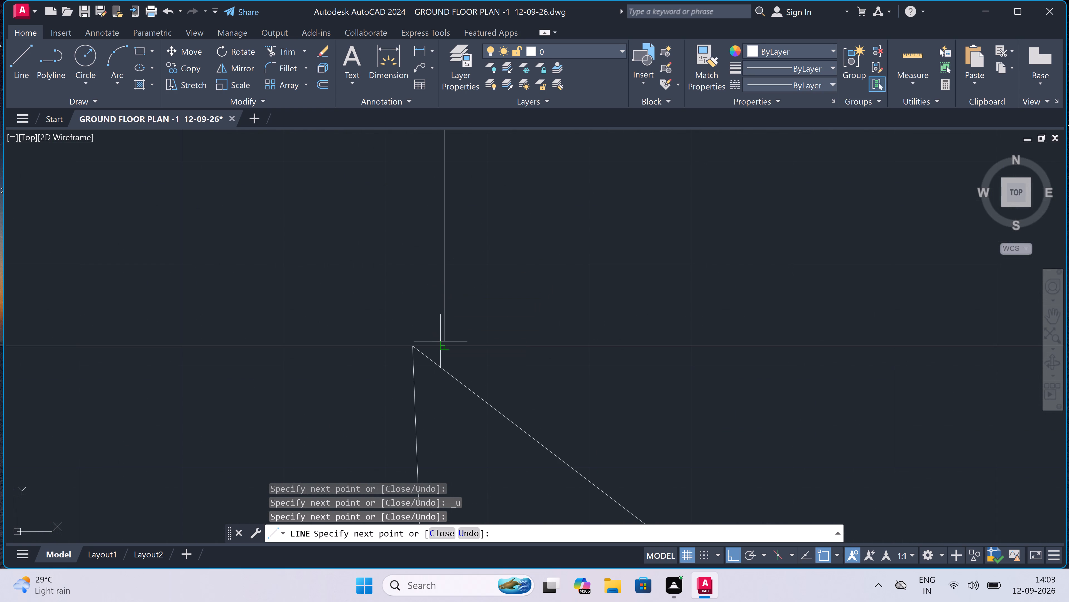
left_click(443, 344)
key("Escape")
scroll(437, 334, "down", 4)
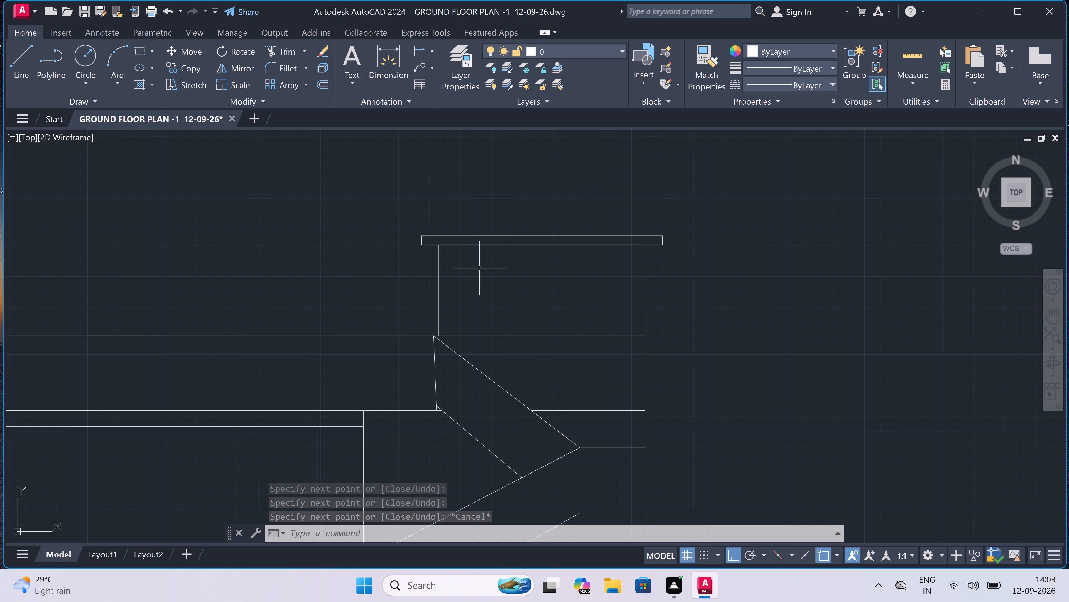
Draw a tall, narrow rectangle inside the rooftop stair headroom, near its inner wall and just below the roof slab.
scroll(479, 268, "down", 2)
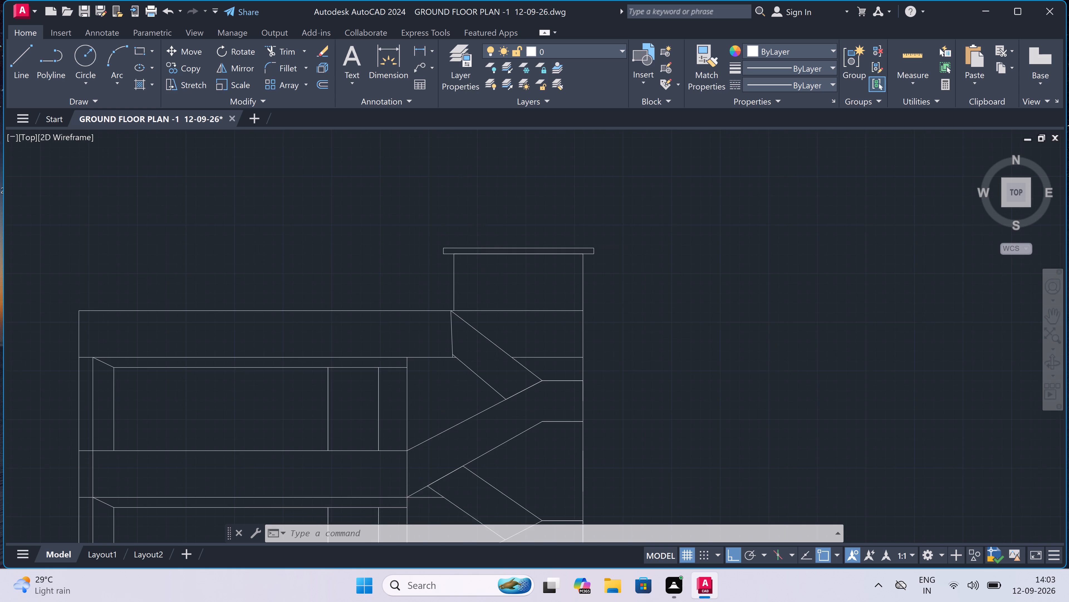
scroll(479, 268, "down", 1)
scroll(472, 269, "up", 2)
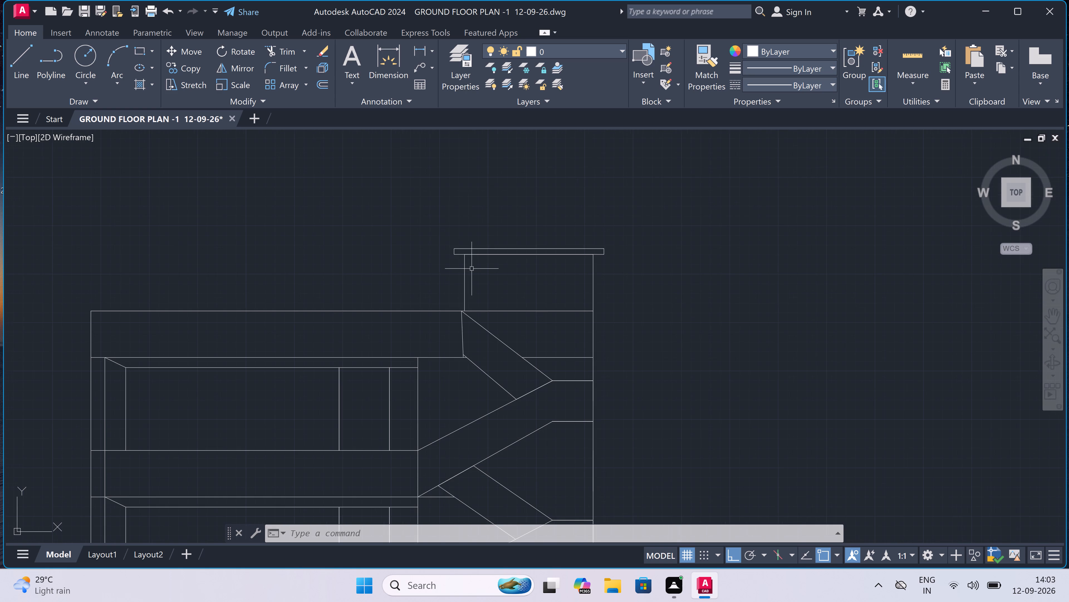
scroll(482, 260, "up", 2)
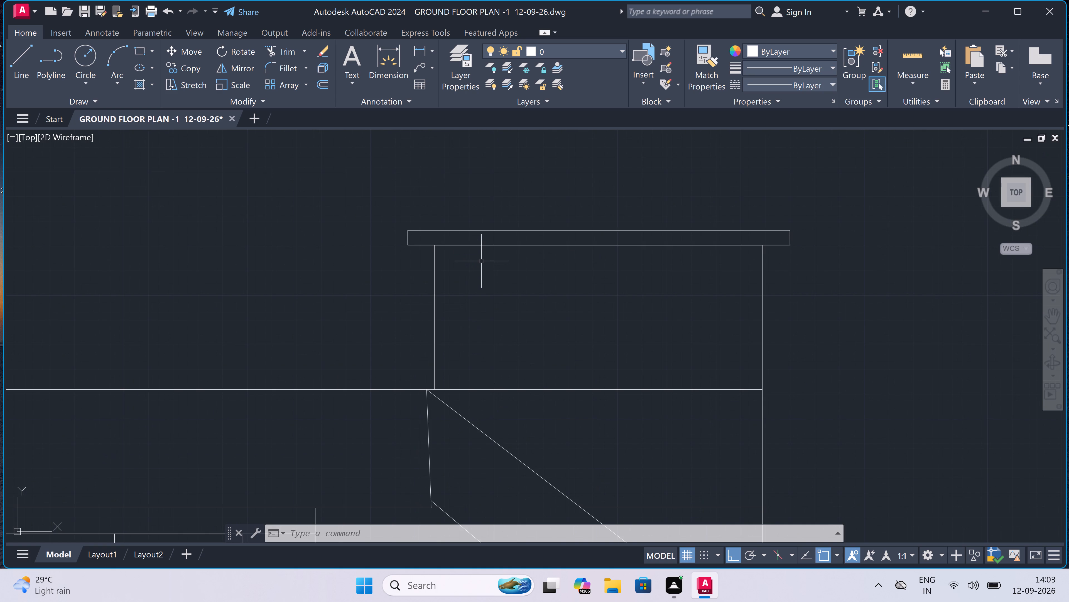
scroll(481, 261, "up", 1)
scroll(481, 261, "down", 1)
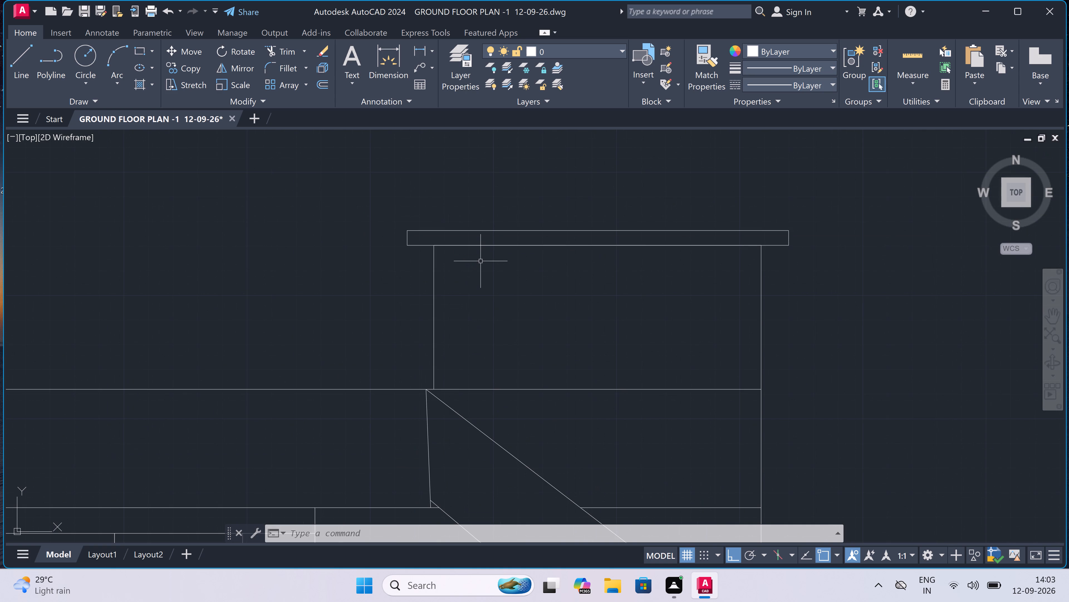
type("rec")
key("space")
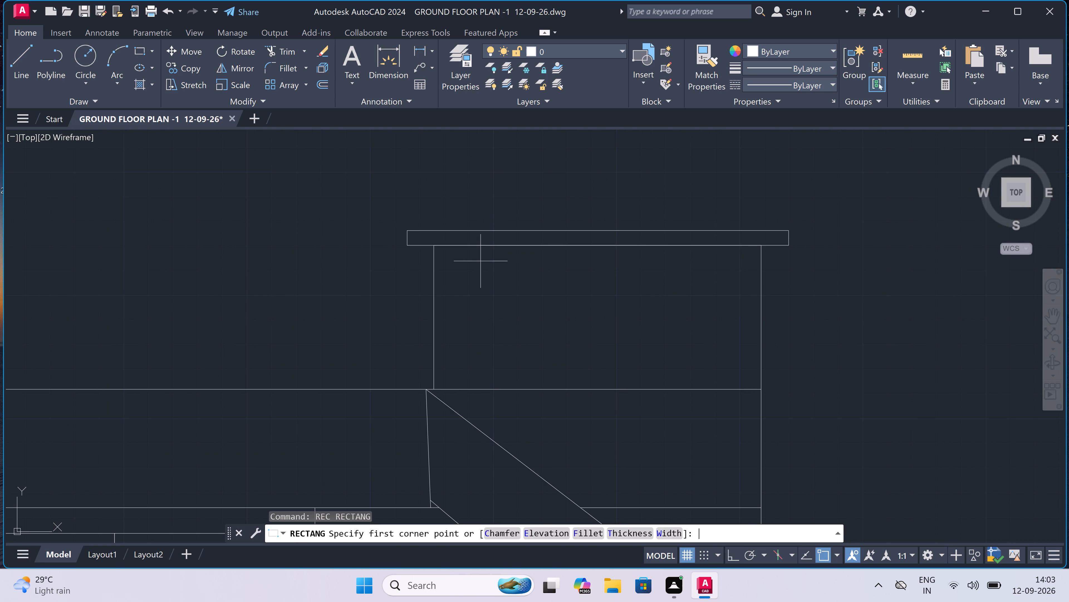
left_click(470, 261)
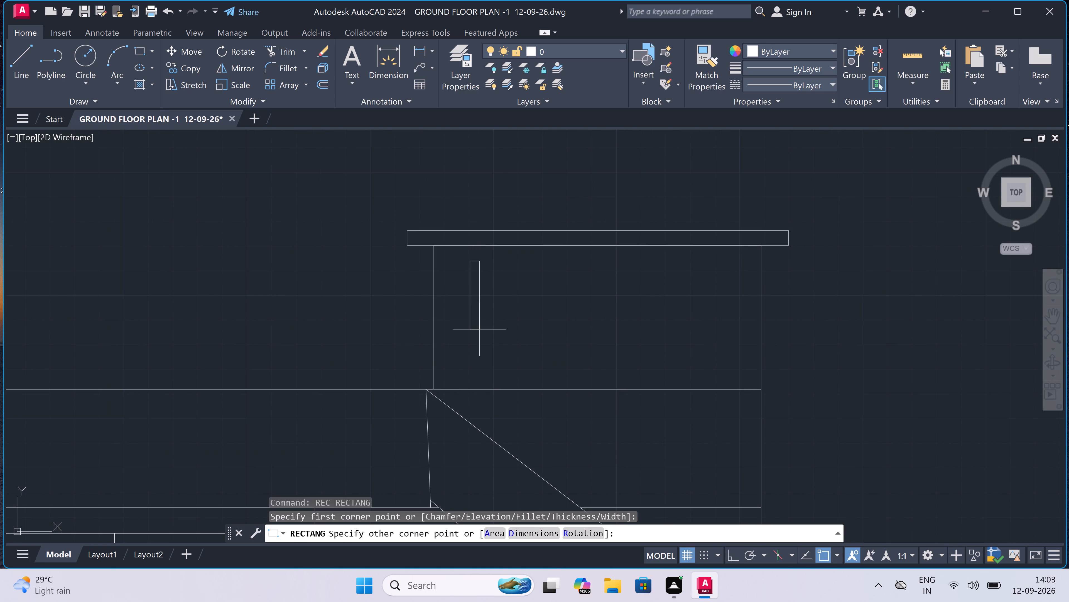
left_click(480, 373)
Copy the narrow rectangle horizontally seven times across the headroom wall at about 1'-3" spacing, the last about 8'-4" from the original.
left_click(478, 365)
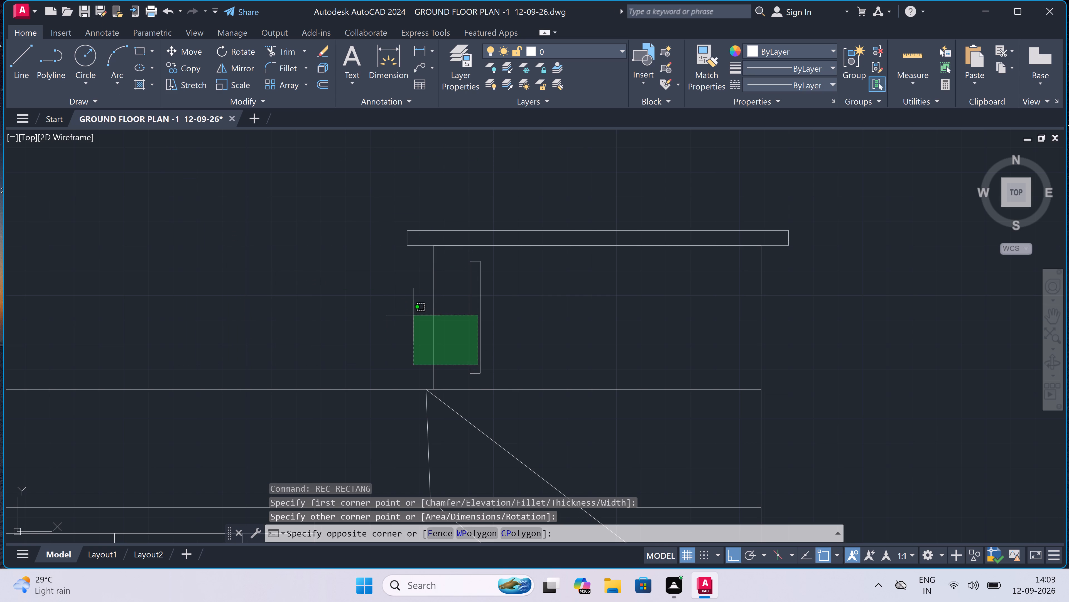
left_click(455, 304)
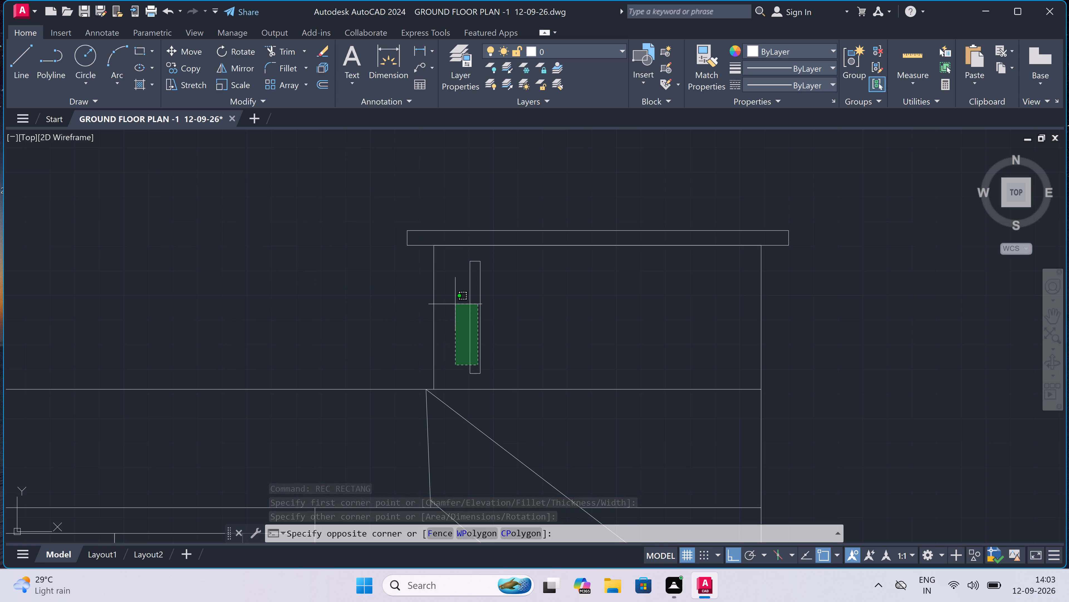
left_click(197, 62)
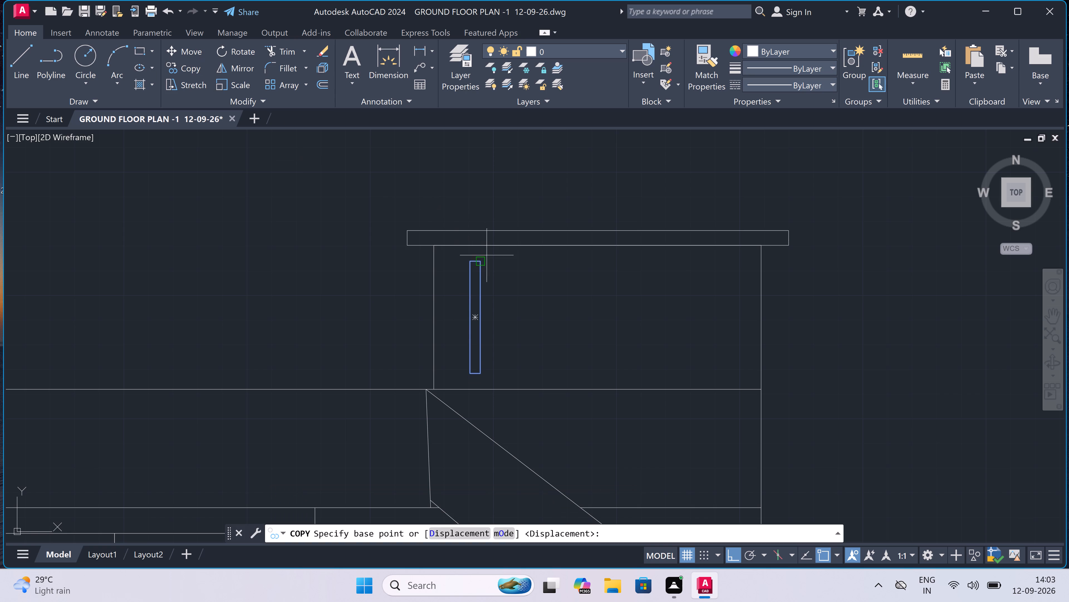
double_click(483, 259)
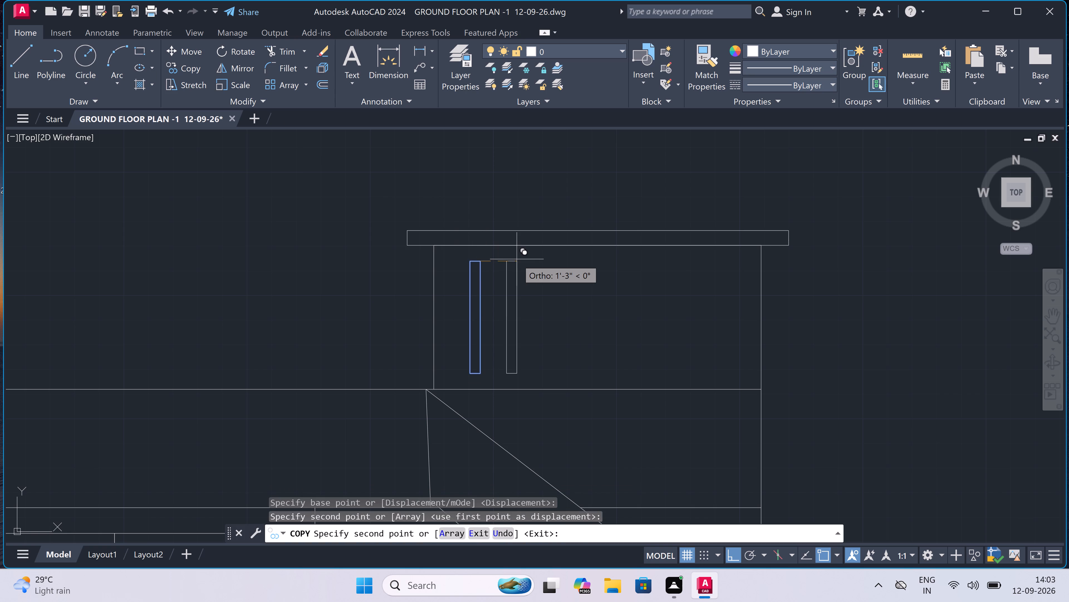
left_click(517, 259)
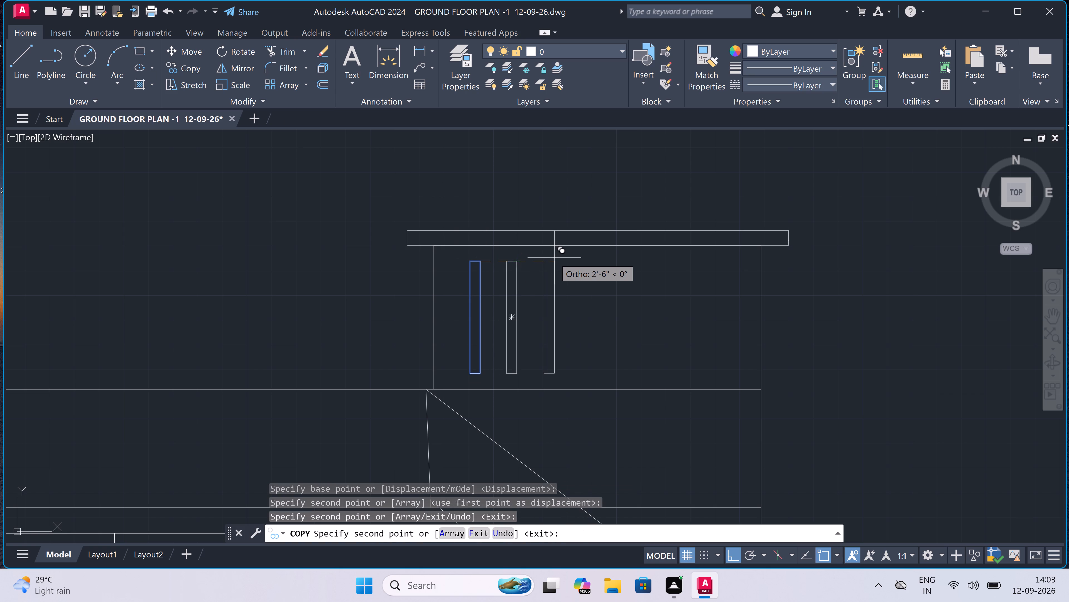
left_click(554, 258)
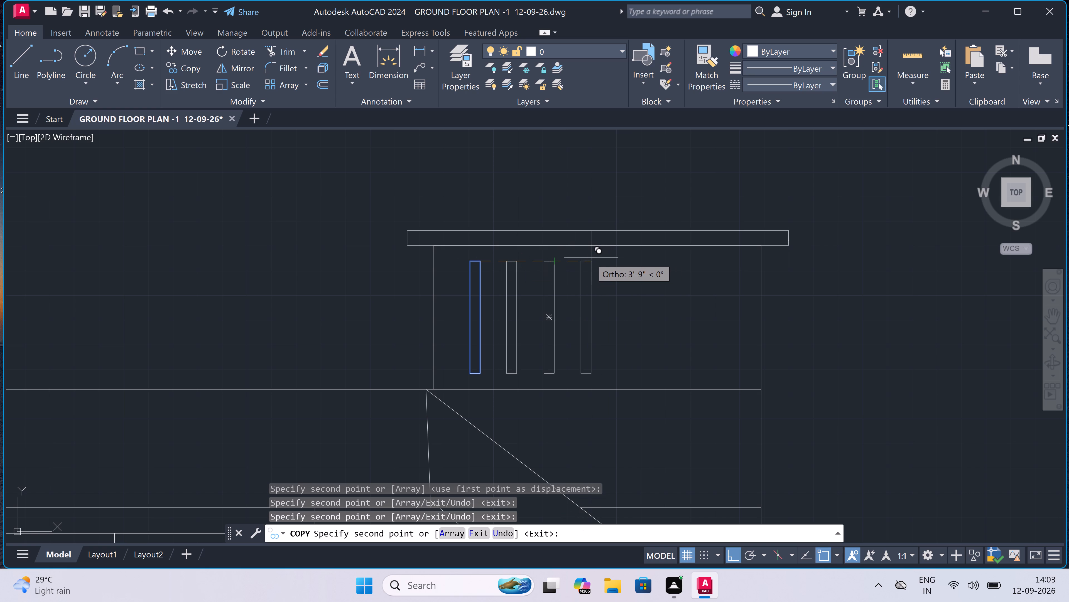
left_click(590, 258)
left_click(624, 257)
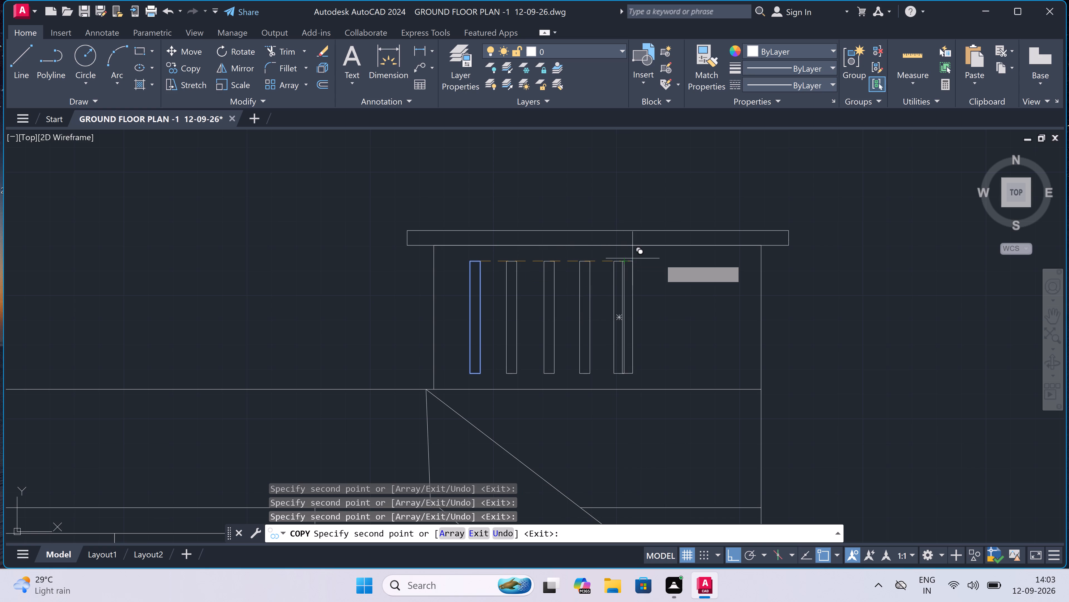
left_click(659, 258)
left_click(689, 253)
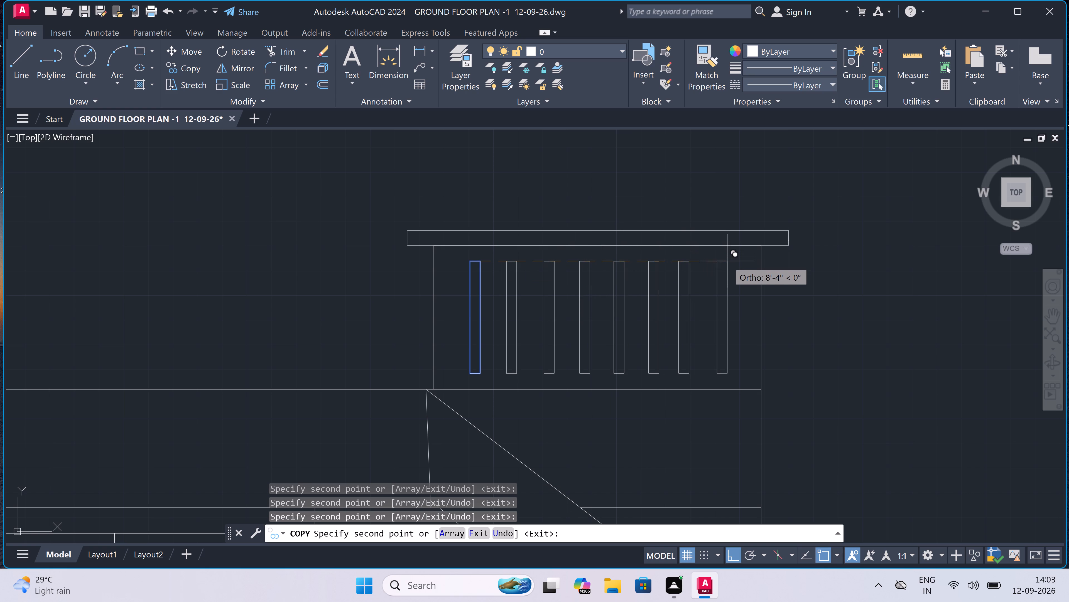
left_click(727, 261)
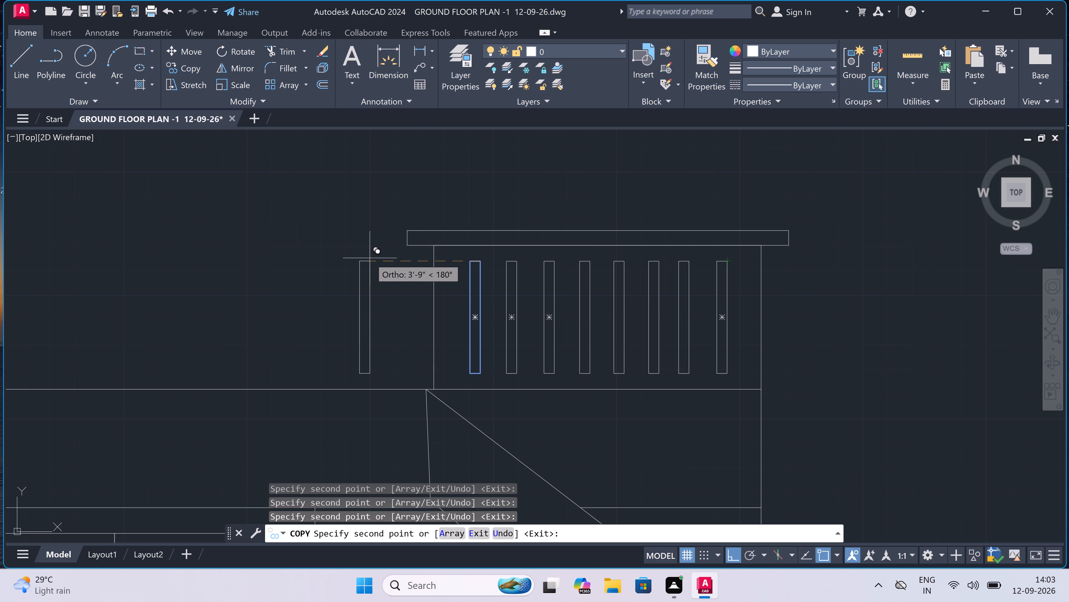
key("Escape")
Draw a line from the parapet's top outer corner 3" down, then horizontally to the near-vertical edge of the top stair flight.
scroll(364, 262, "down", 5)
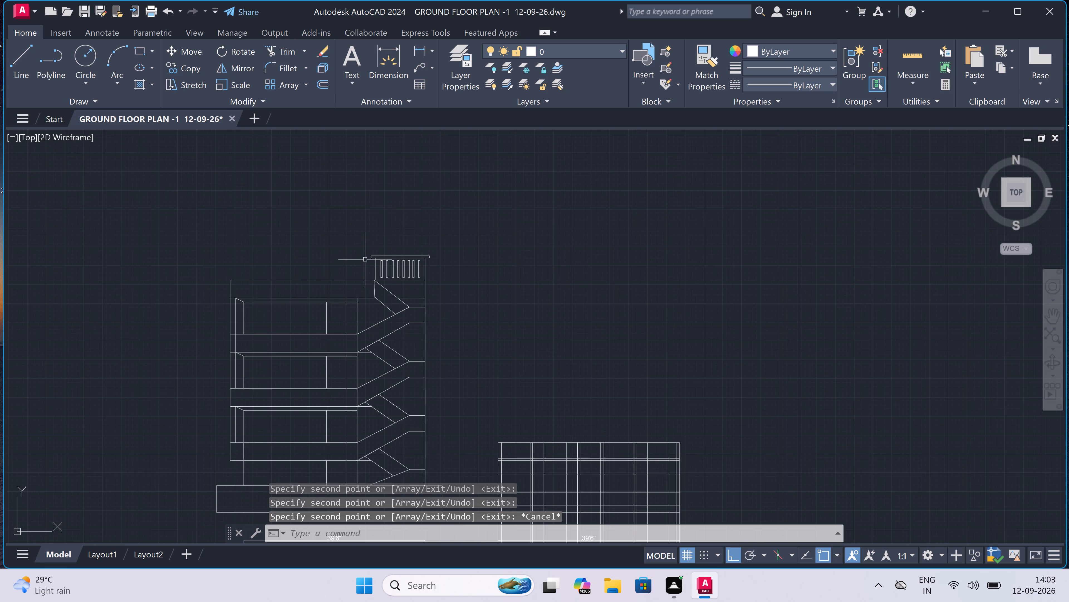
scroll(328, 250, "down", 2)
scroll(214, 298, "up", 2)
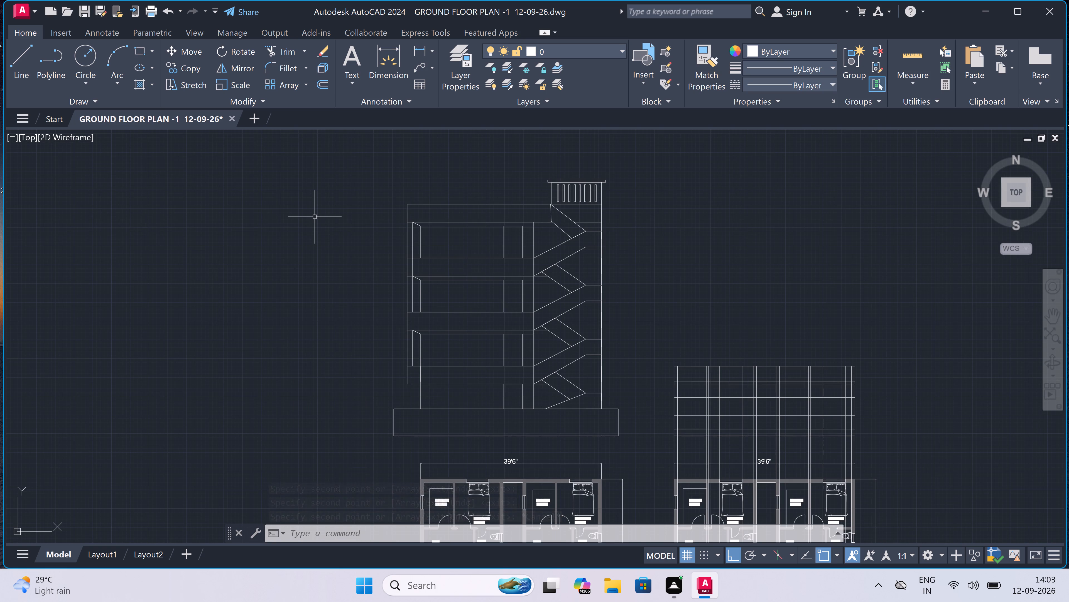
scroll(452, 194, "up", 1)
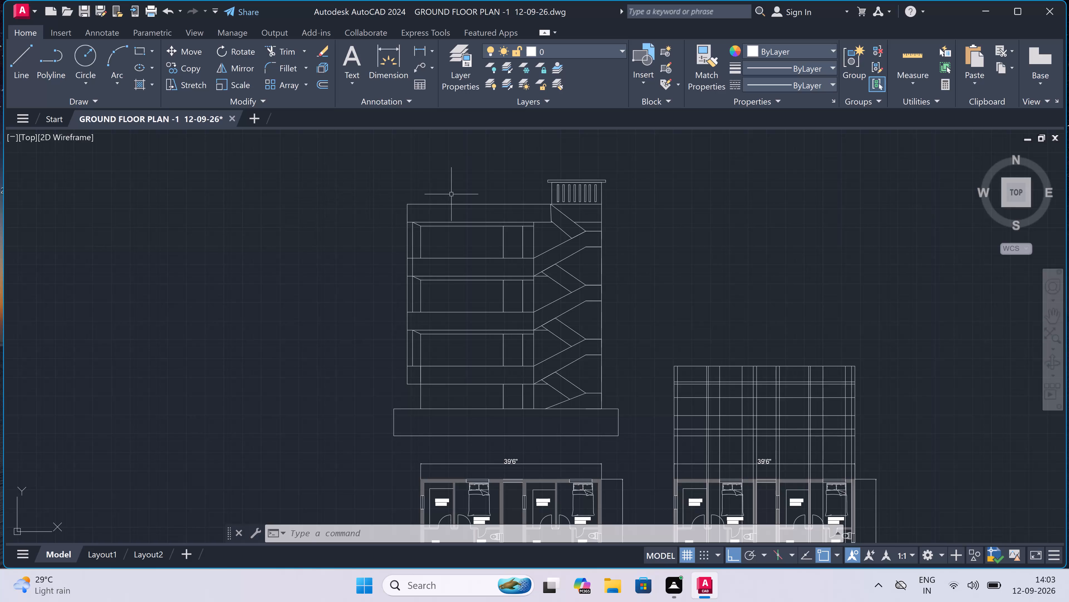
scroll(452, 194, "up", 2)
type("l")
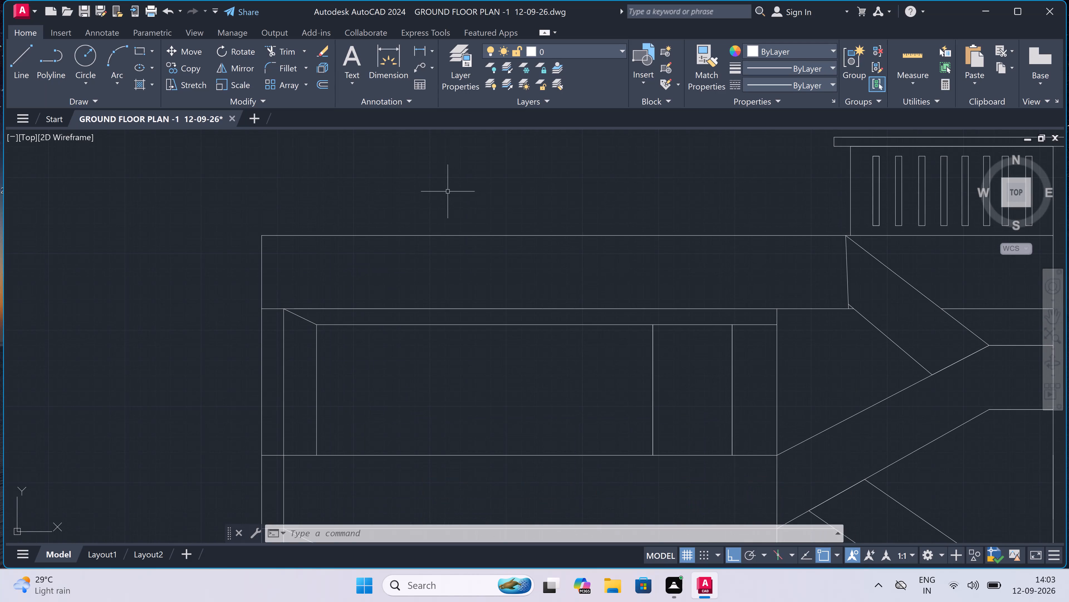
key("space")
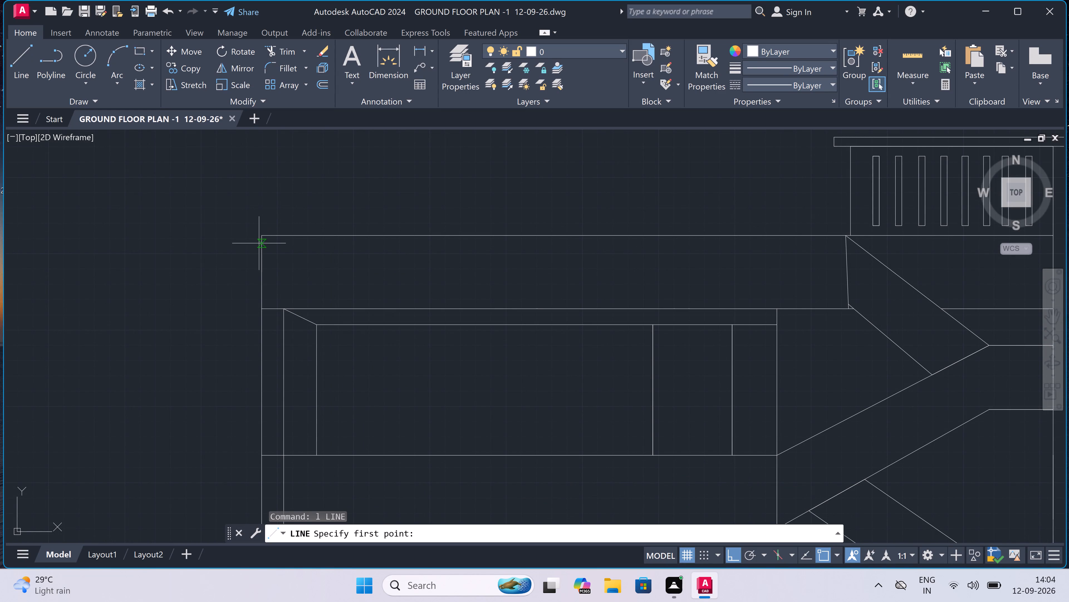
left_click_drag(261, 235, 263, 239)
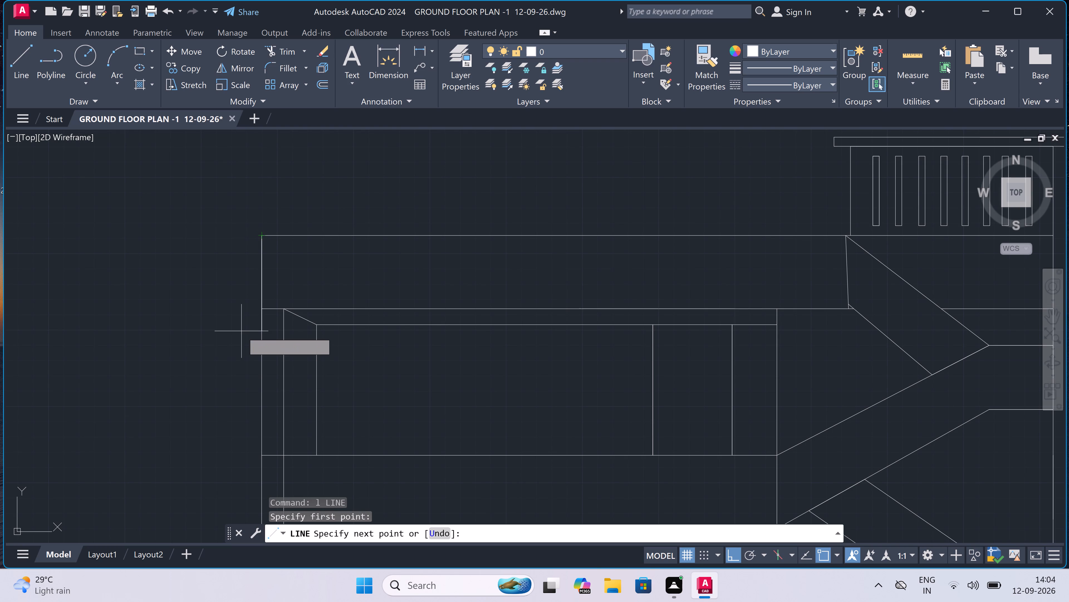
key("3")
type("\"")
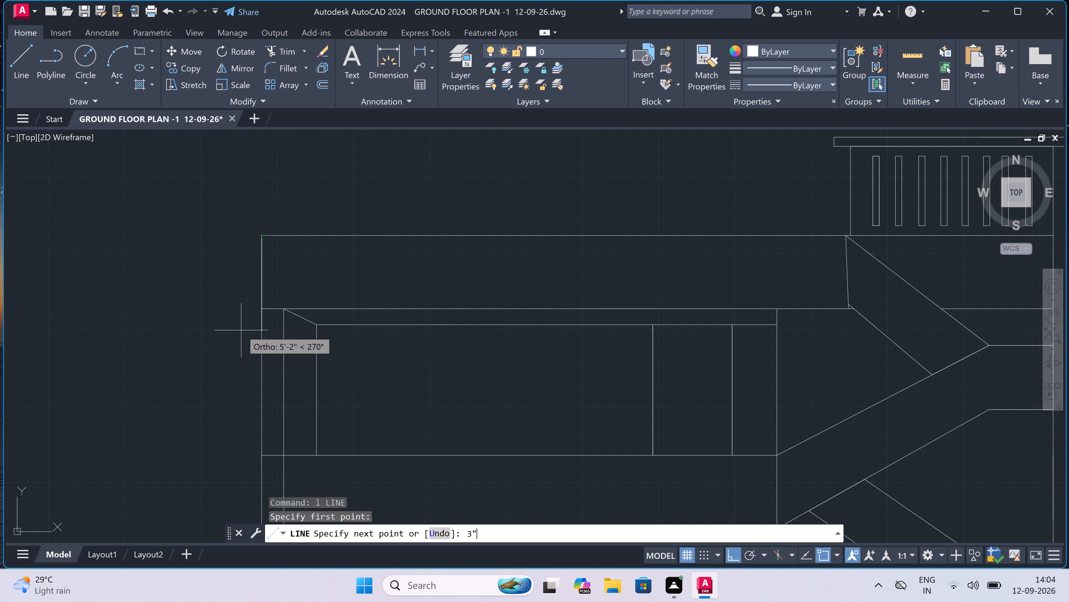
key("space")
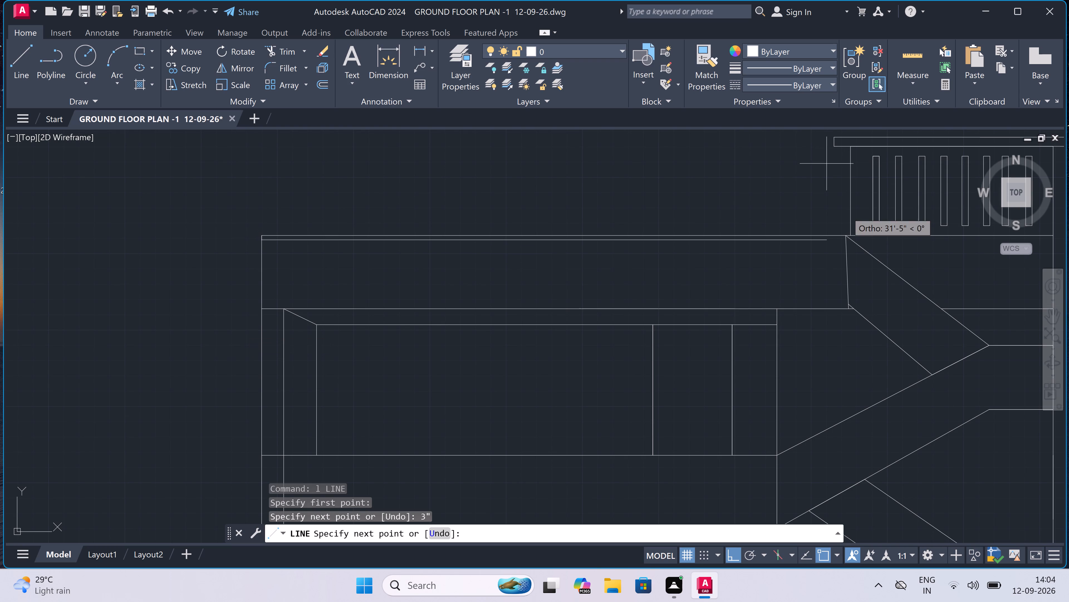
scroll(857, 229, "up", 4)
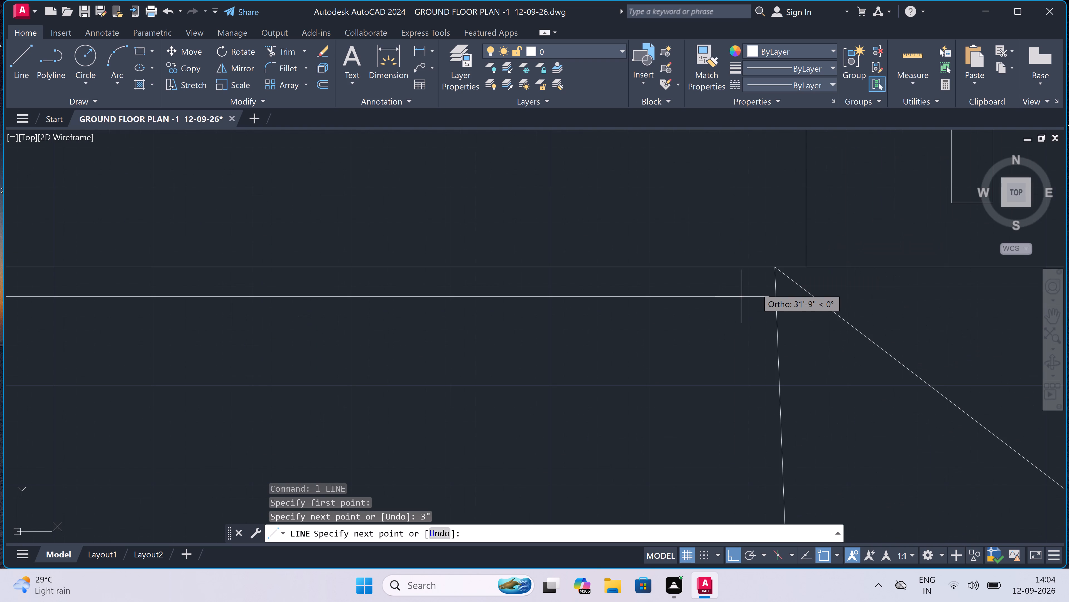
scroll(760, 287, "up", 4)
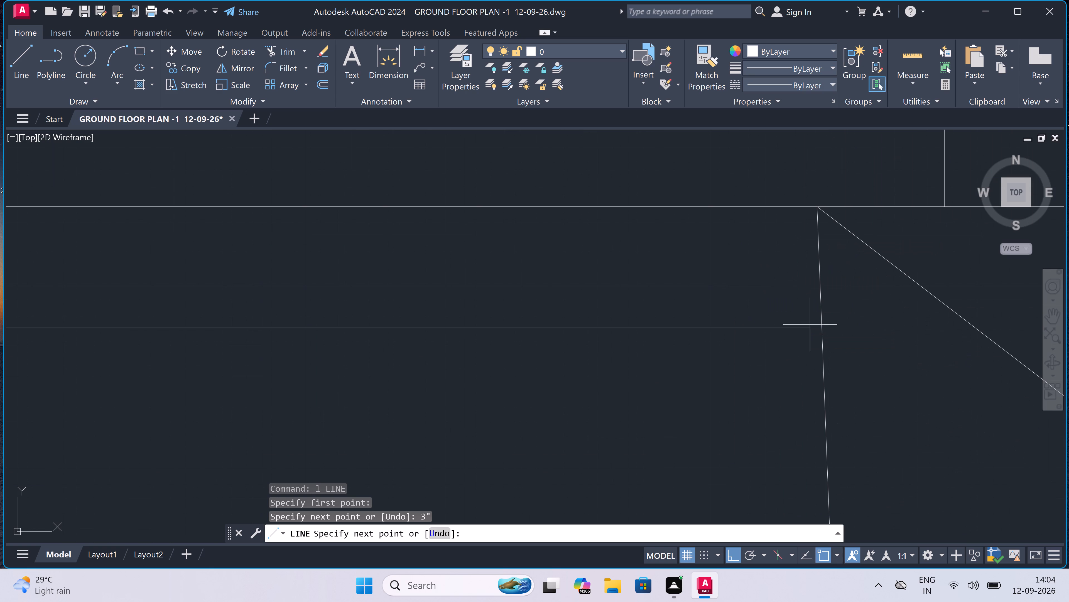
double_click(820, 327)
key("Escape")
Trim the vertical line segment crossing the floor band below the top-floor opening, near the building's outer edge.
scroll(678, 235, "down", 4)
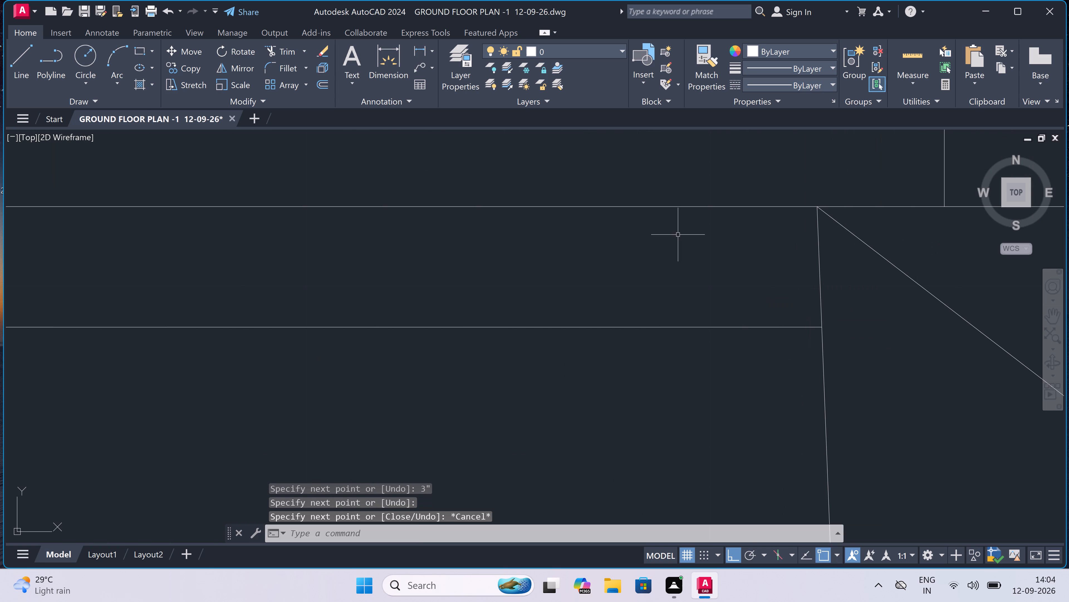
scroll(678, 234, "down", 7)
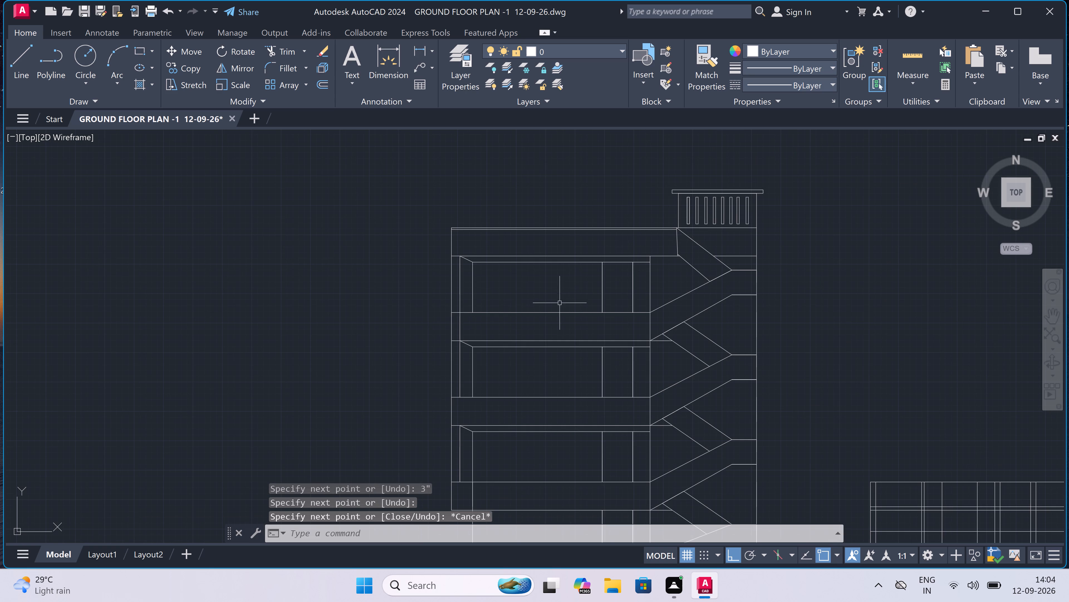
scroll(473, 271, "up", 3)
scroll(469, 262, "down", 2)
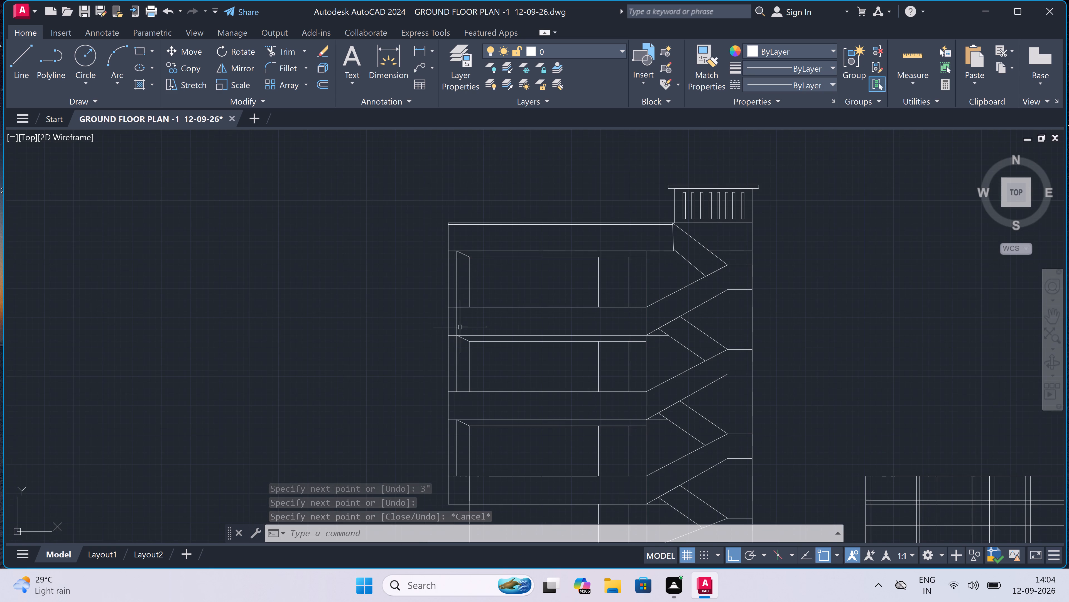
scroll(461, 334, "up", 4)
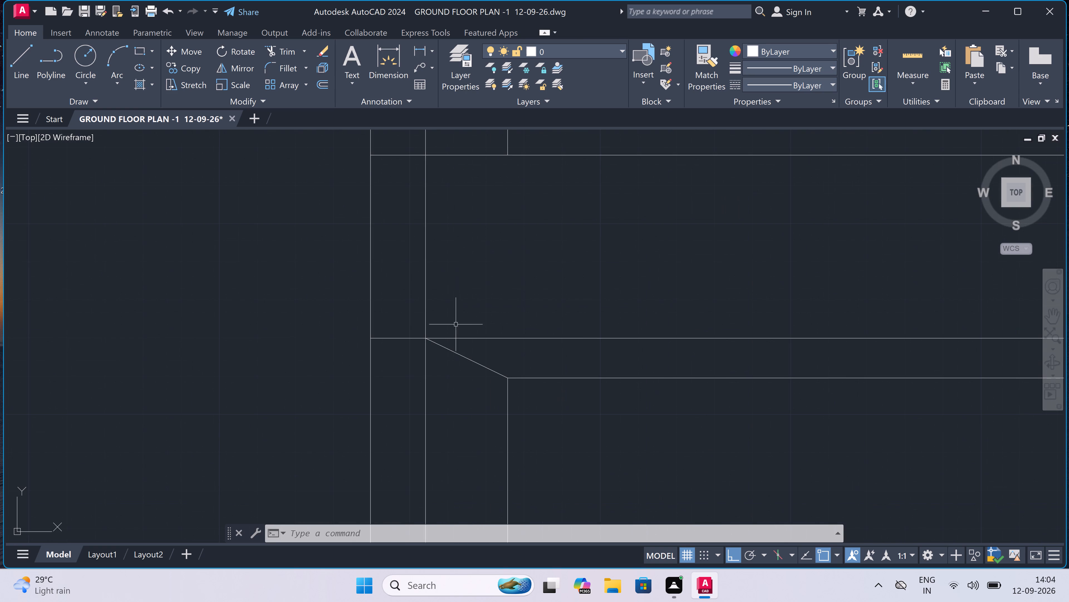
key("t")
key("r")
key("space")
scroll(418, 311, "down", 3)
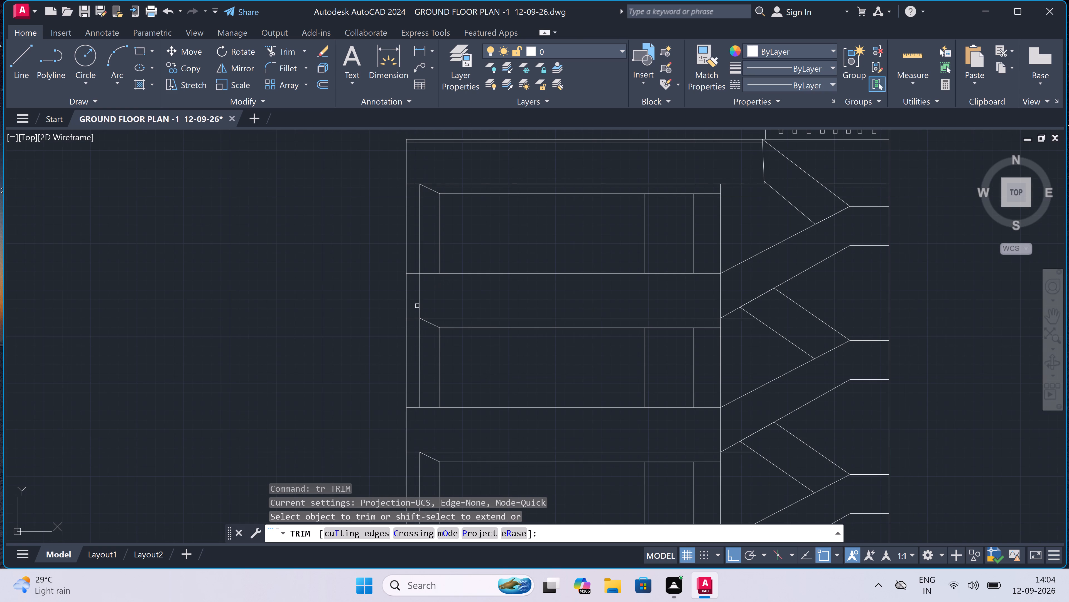
left_click(418, 295)
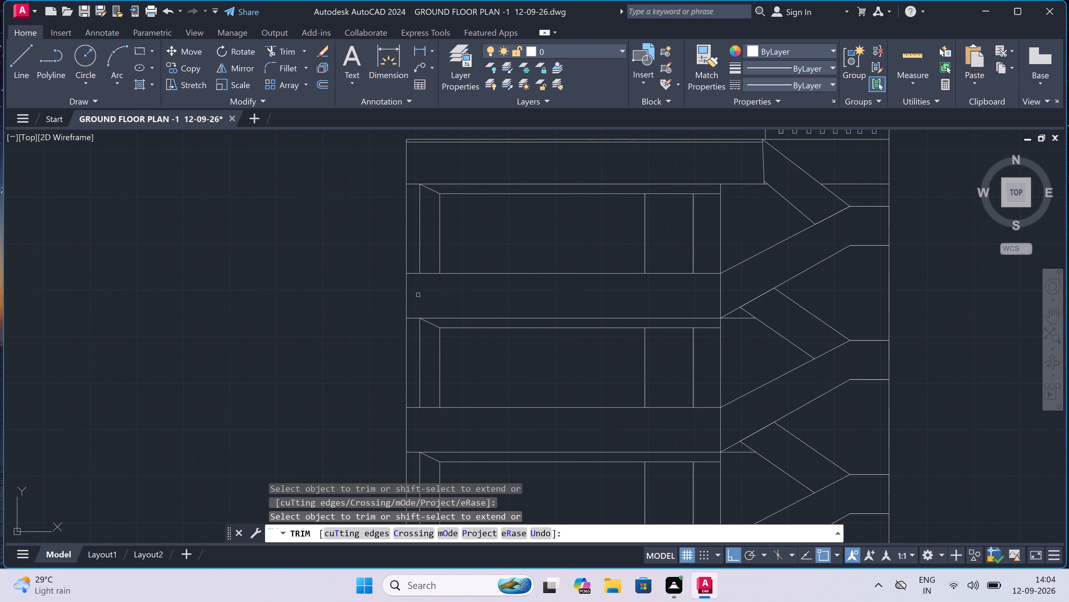
key("Escape")
Trim the vertical line segment crossing the lowest floor band, above the ground-floor opening near the building's outer edge.
scroll(419, 295, "down", 3)
scroll(328, 306, "up", 1)
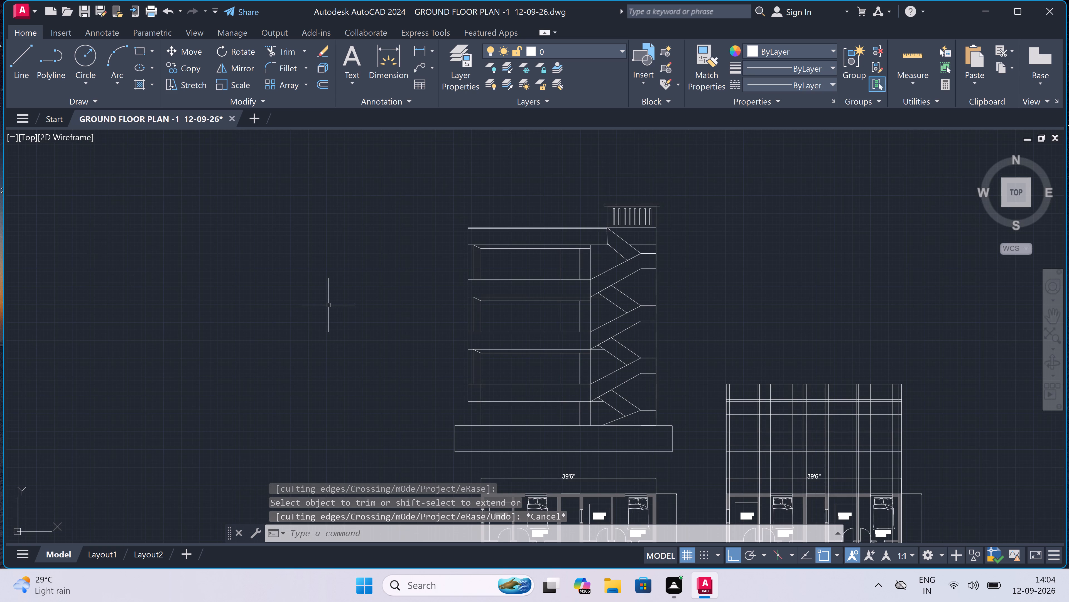
key("space")
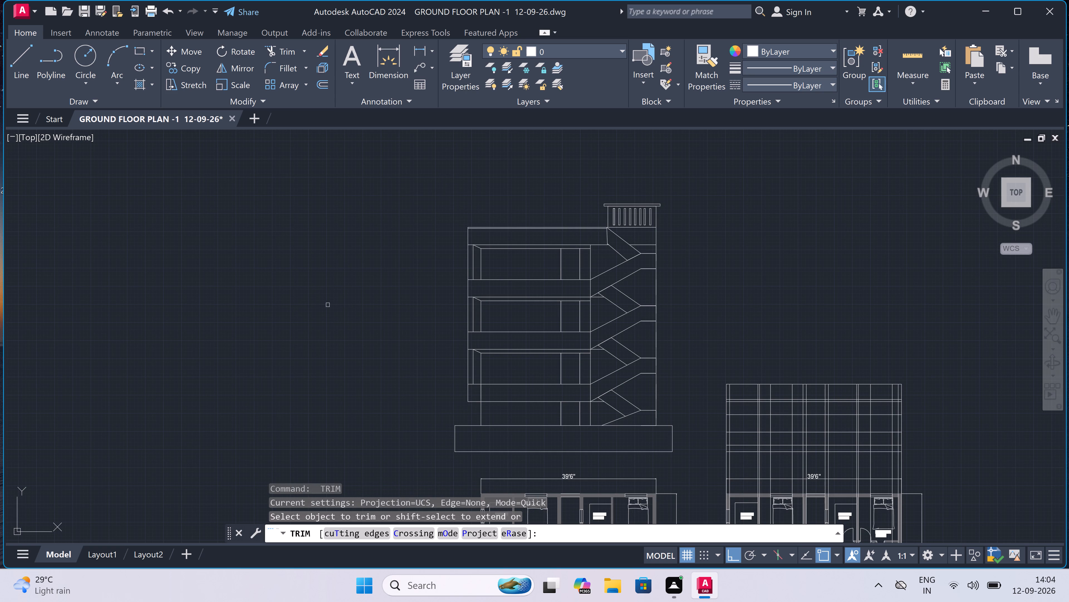
scroll(474, 382, "up", 3)
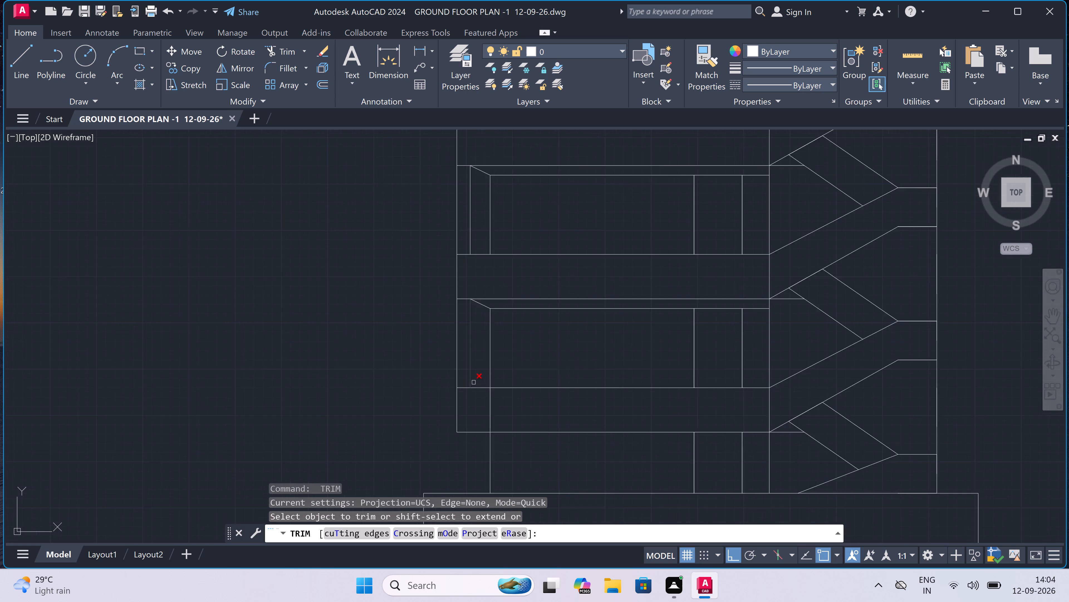
left_click(489, 411)
left_click(513, 413)
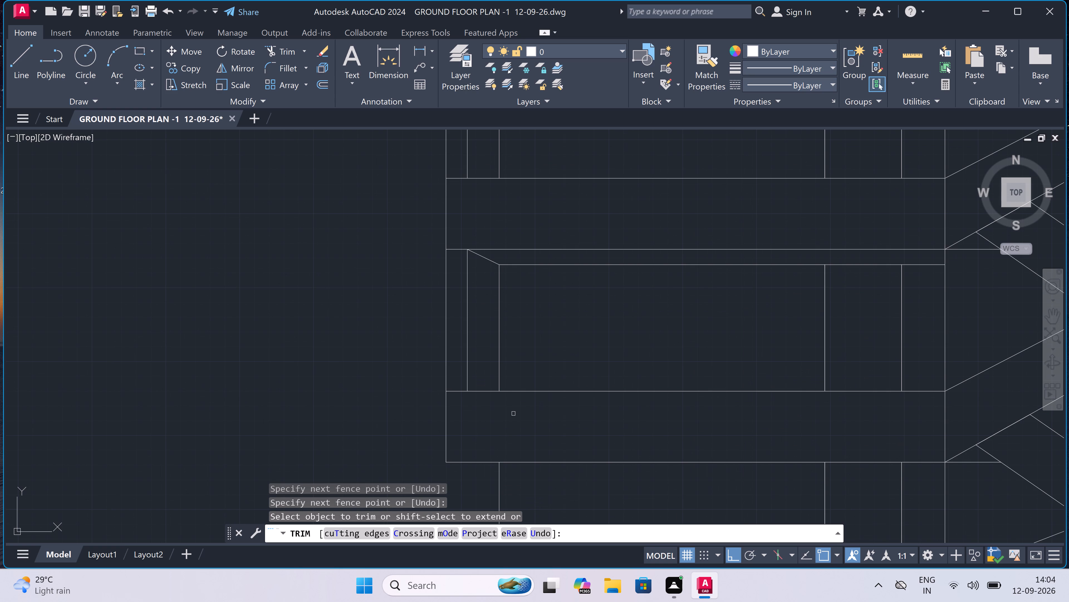
key("Escape")
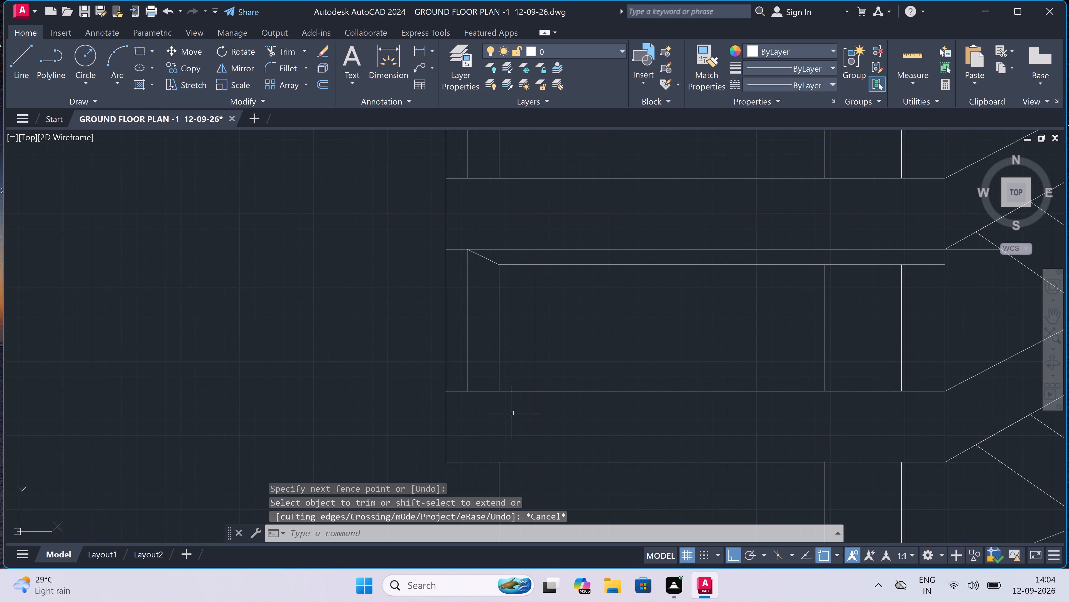
Draw a line from the outer top corner of the floor band below the top-floor opening 3" down, then horizontally to the stair-side vertical edge.
scroll(295, 310, "down", 2)
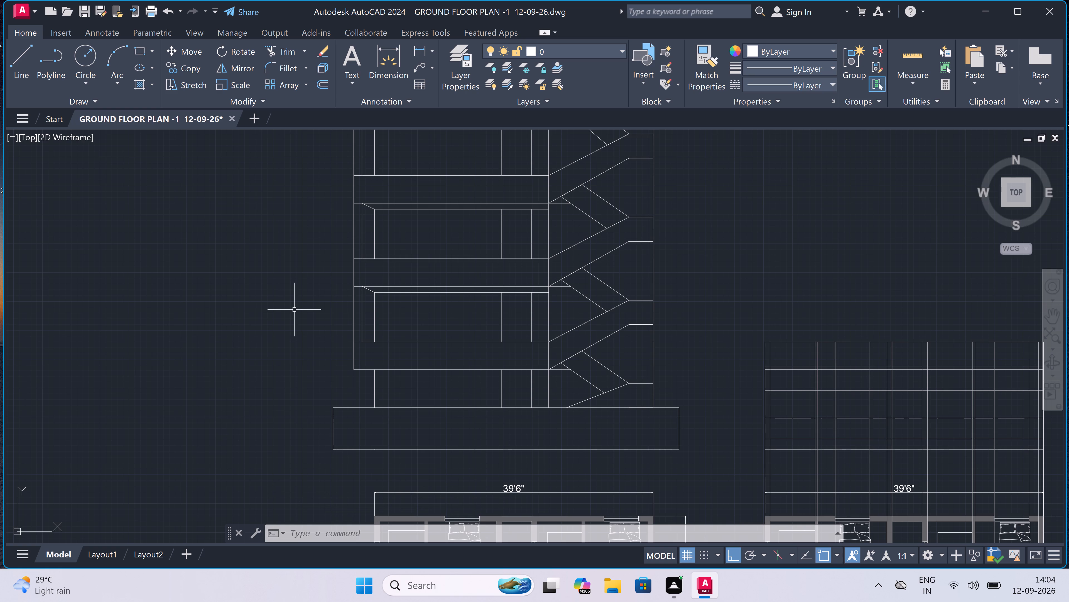
scroll(289, 314, "down", 1)
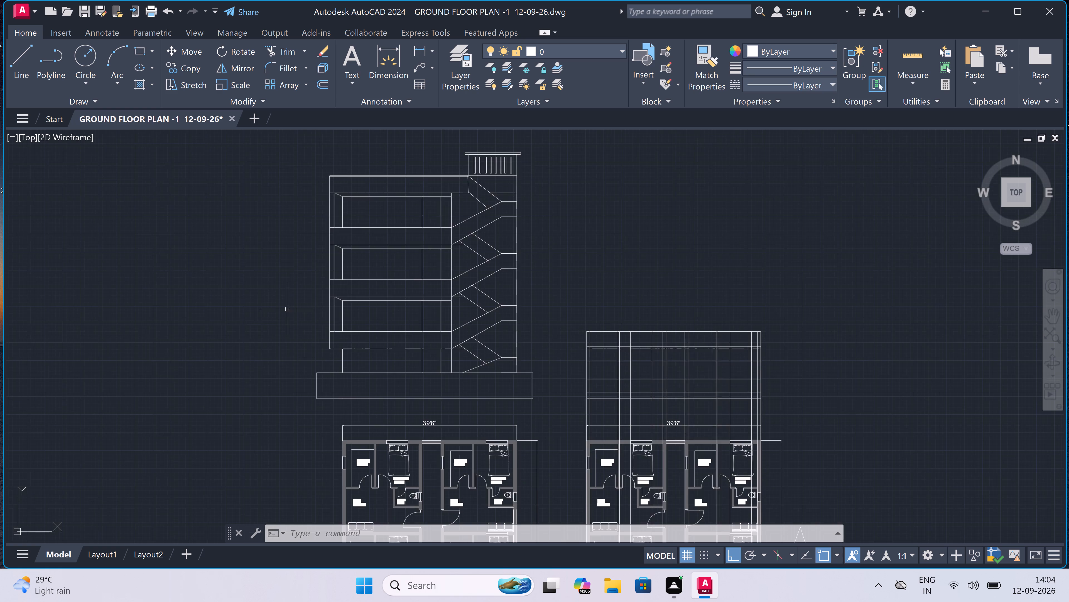
scroll(285, 305, "down", 2)
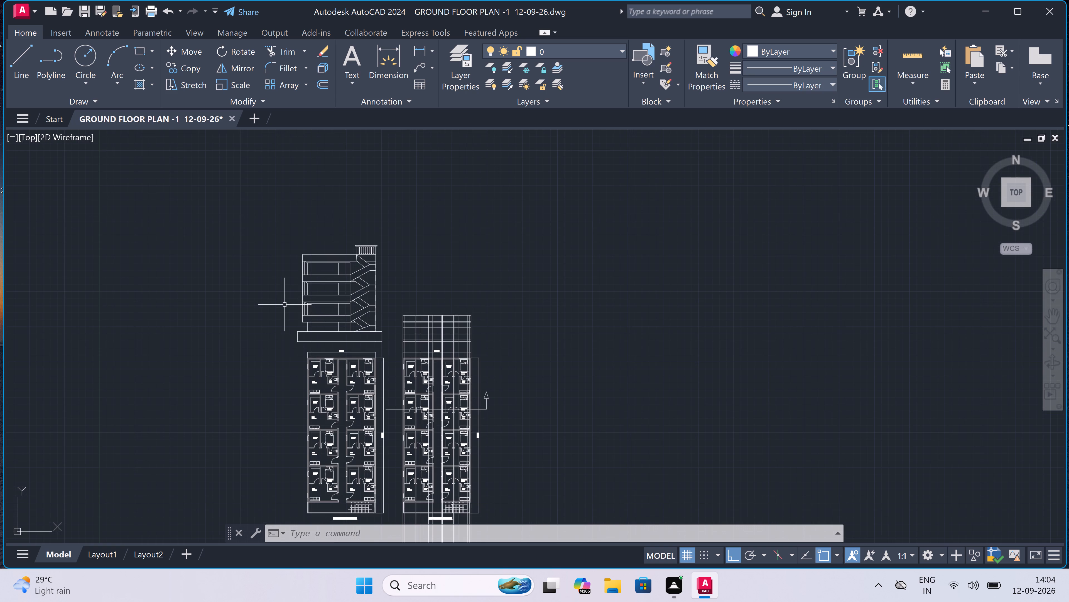
scroll(285, 229, "up", 2)
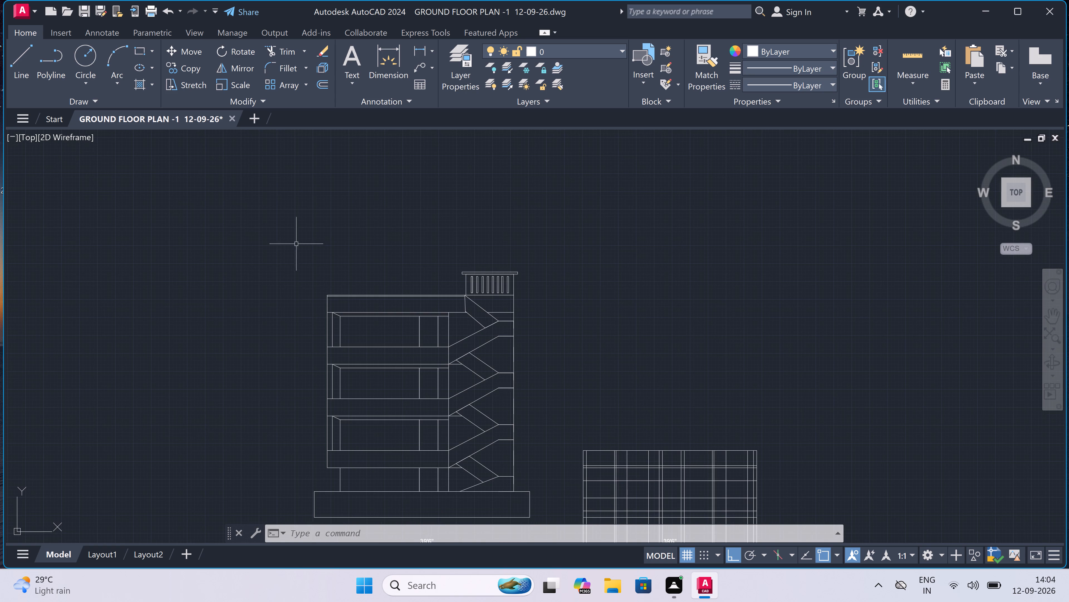
scroll(328, 328, "up", 5)
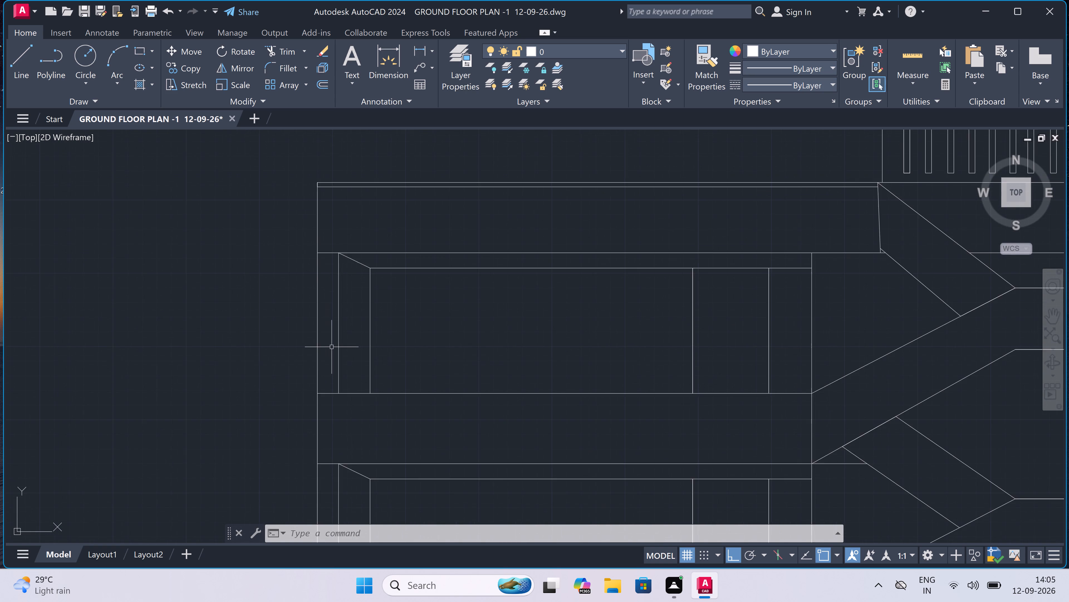
key("l")
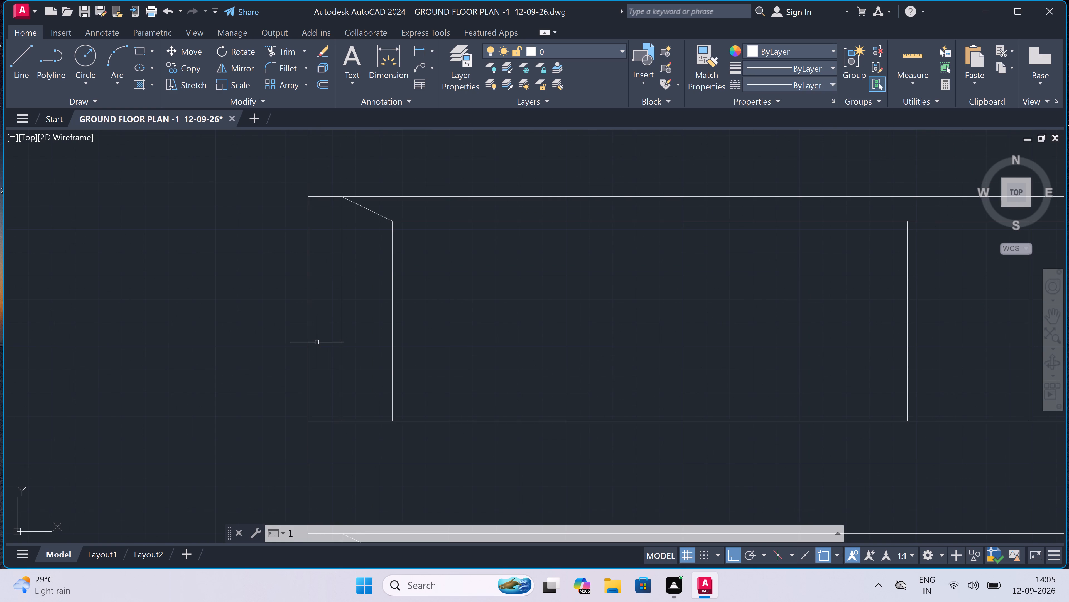
key("space")
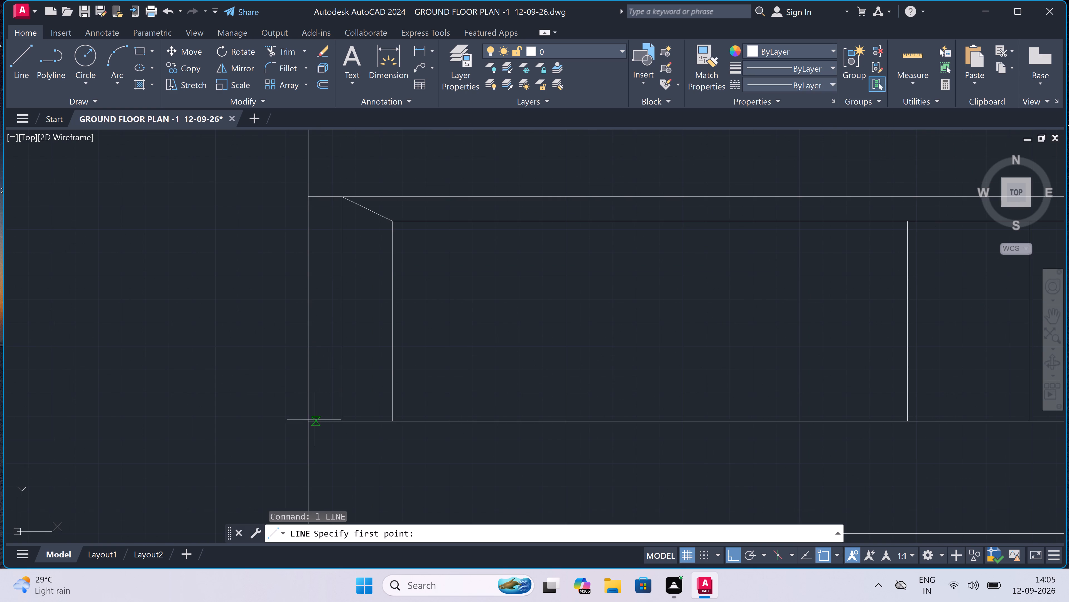
left_click_drag(311, 423, 312, 426)
type("3\"")
key("space")
scroll(352, 409, "down", 3)
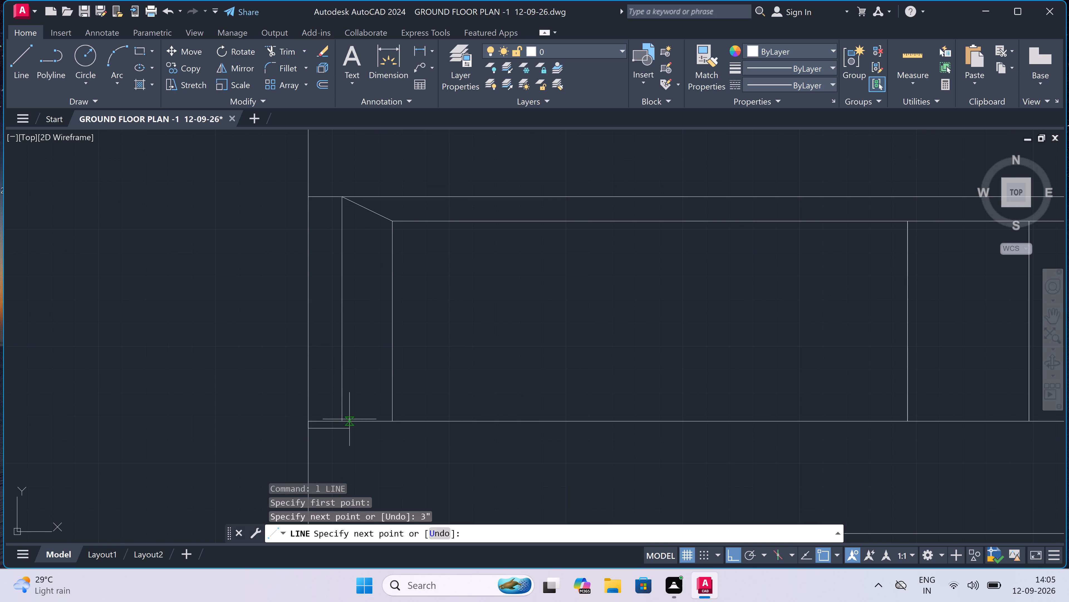
scroll(541, 412, "up", 4)
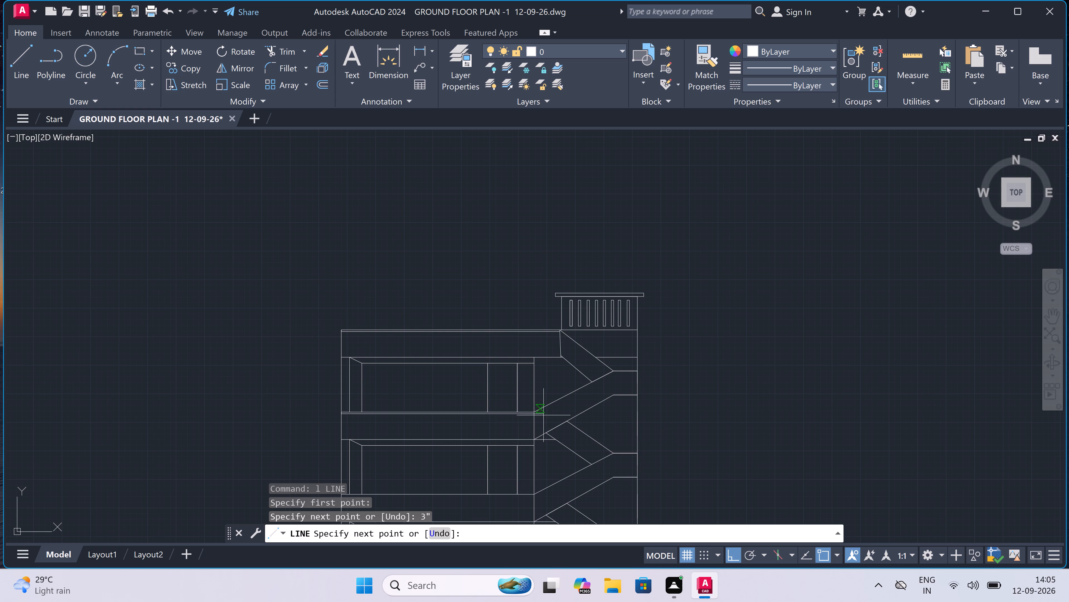
left_click(493, 427)
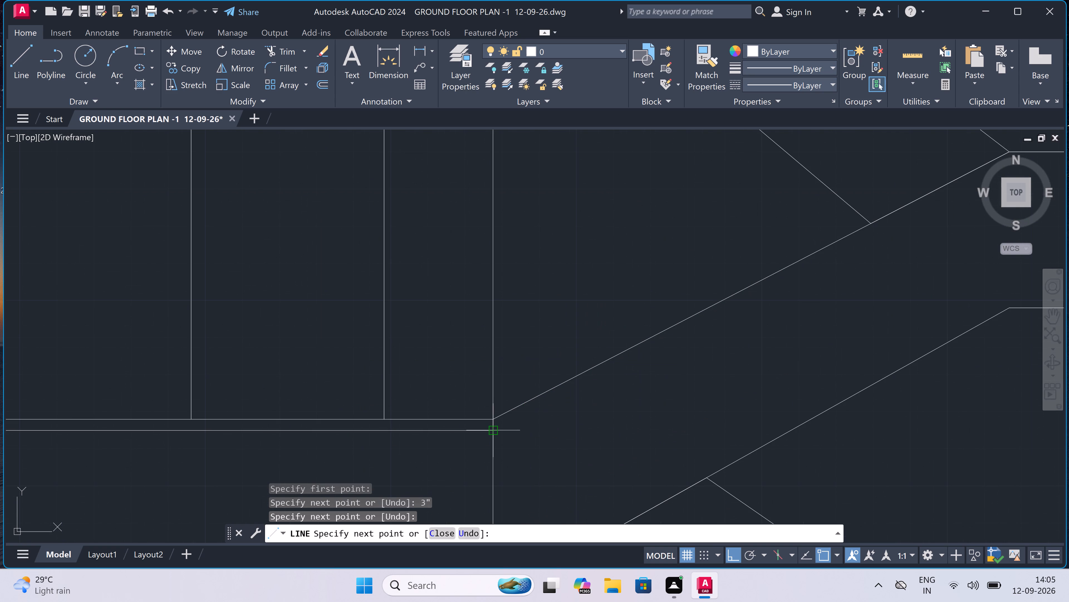
key("Escape")
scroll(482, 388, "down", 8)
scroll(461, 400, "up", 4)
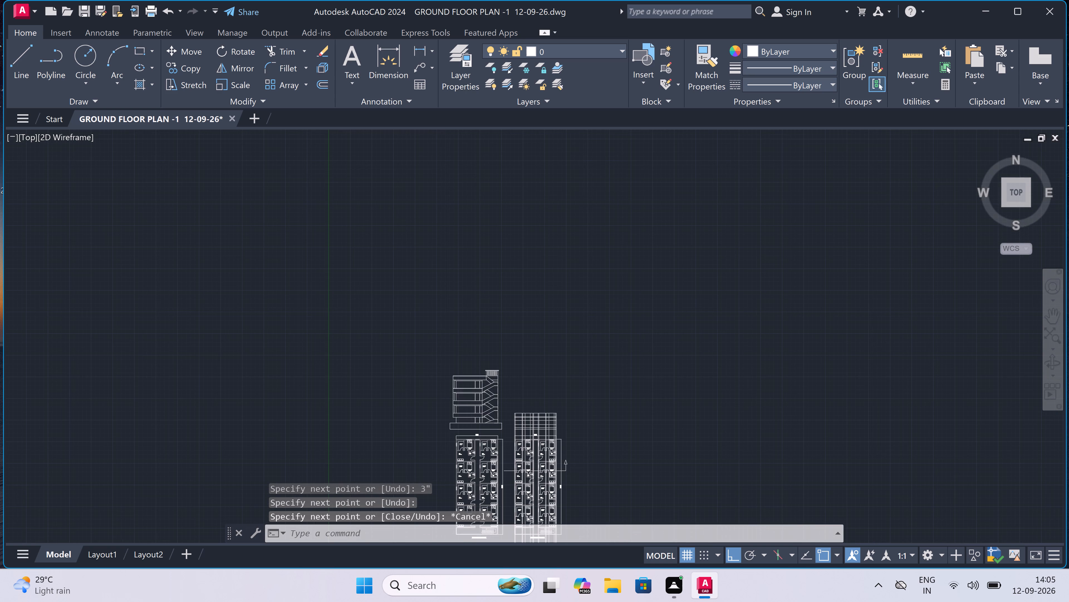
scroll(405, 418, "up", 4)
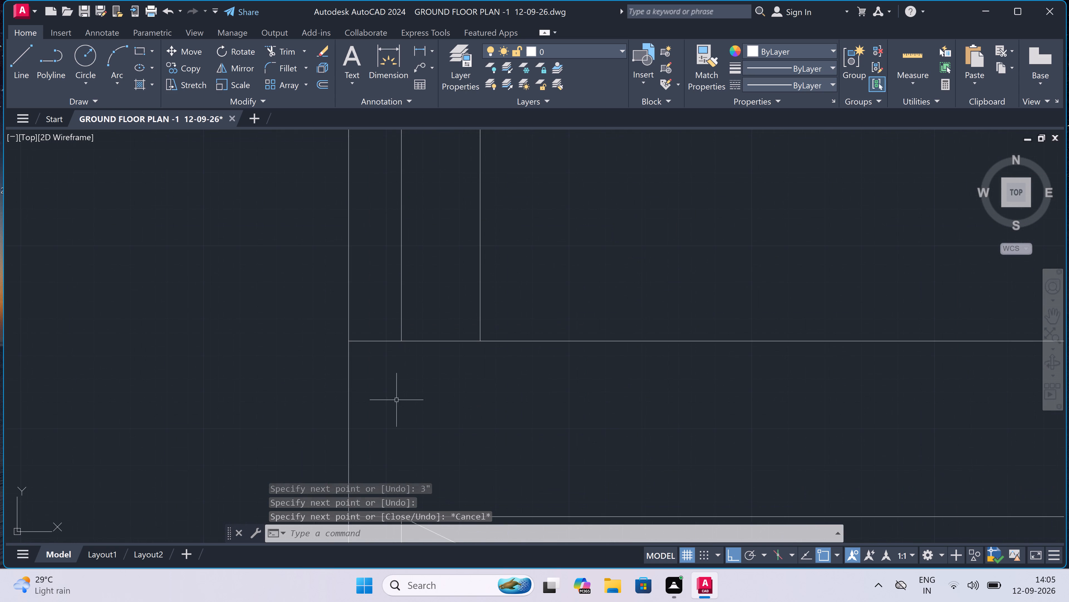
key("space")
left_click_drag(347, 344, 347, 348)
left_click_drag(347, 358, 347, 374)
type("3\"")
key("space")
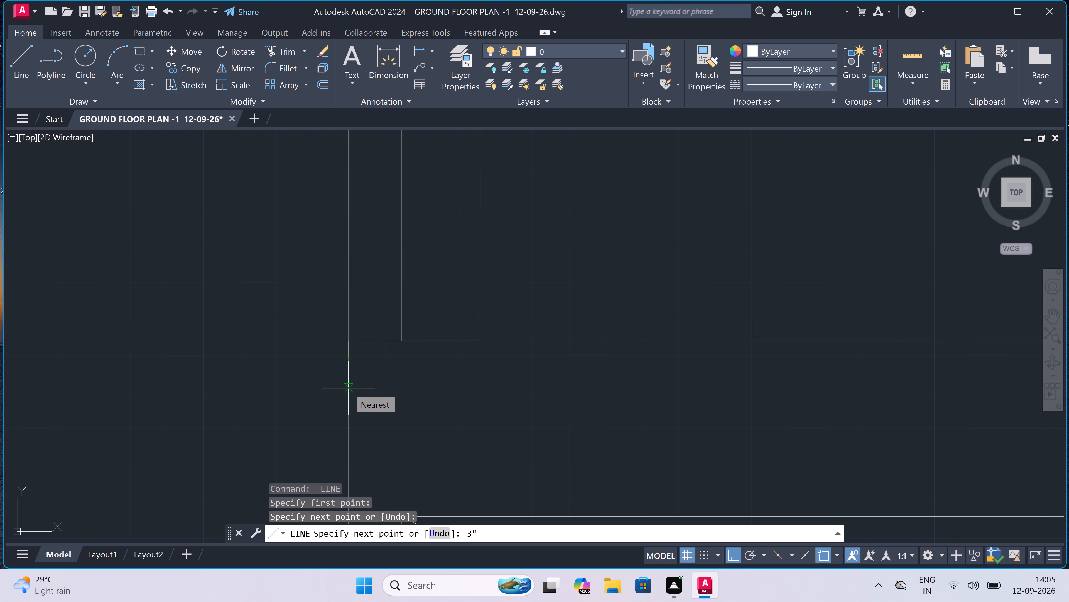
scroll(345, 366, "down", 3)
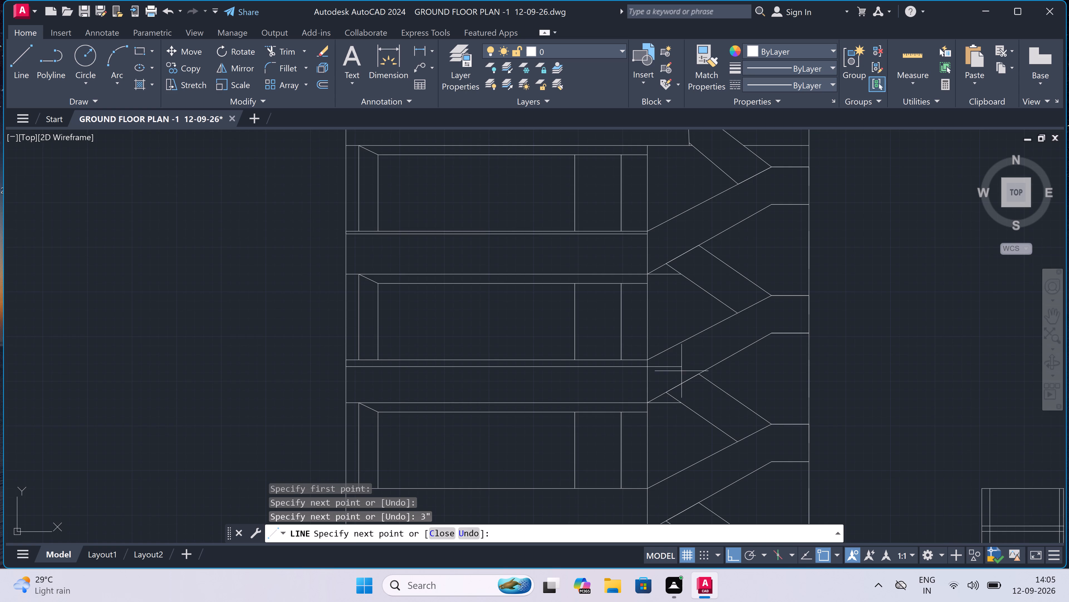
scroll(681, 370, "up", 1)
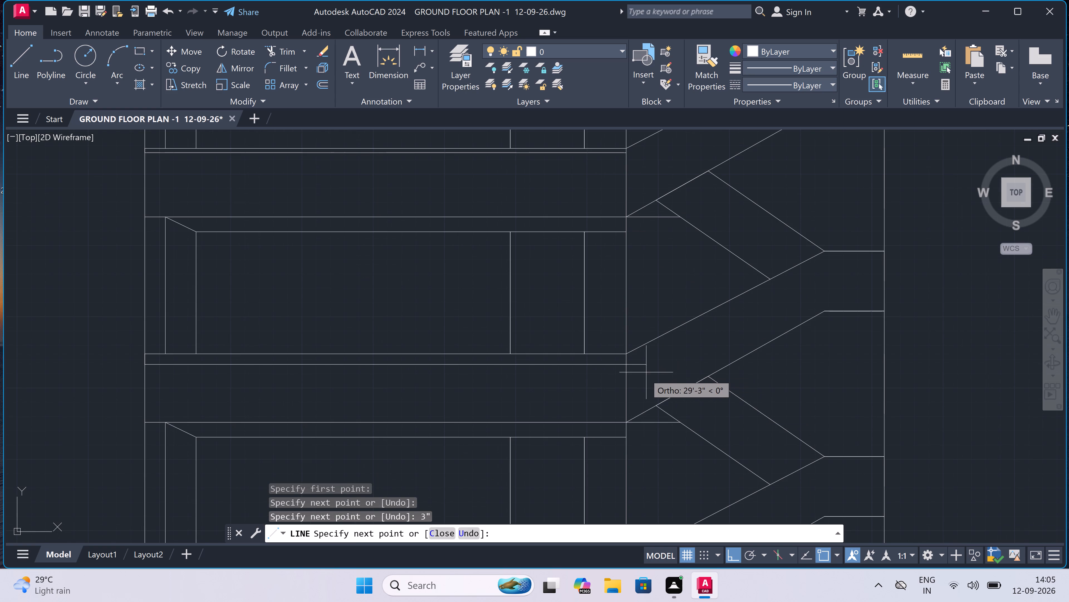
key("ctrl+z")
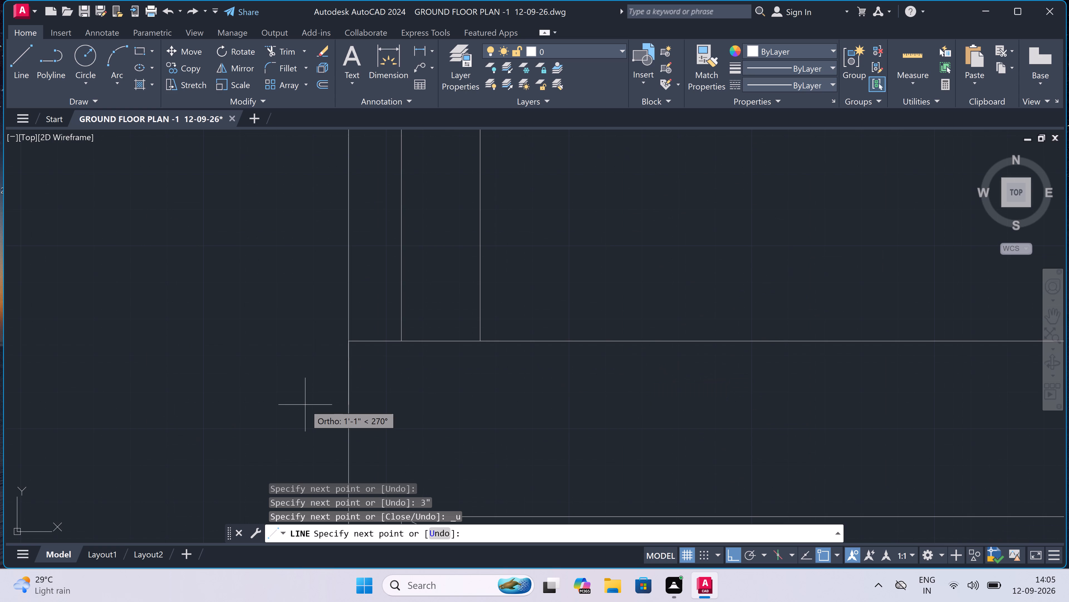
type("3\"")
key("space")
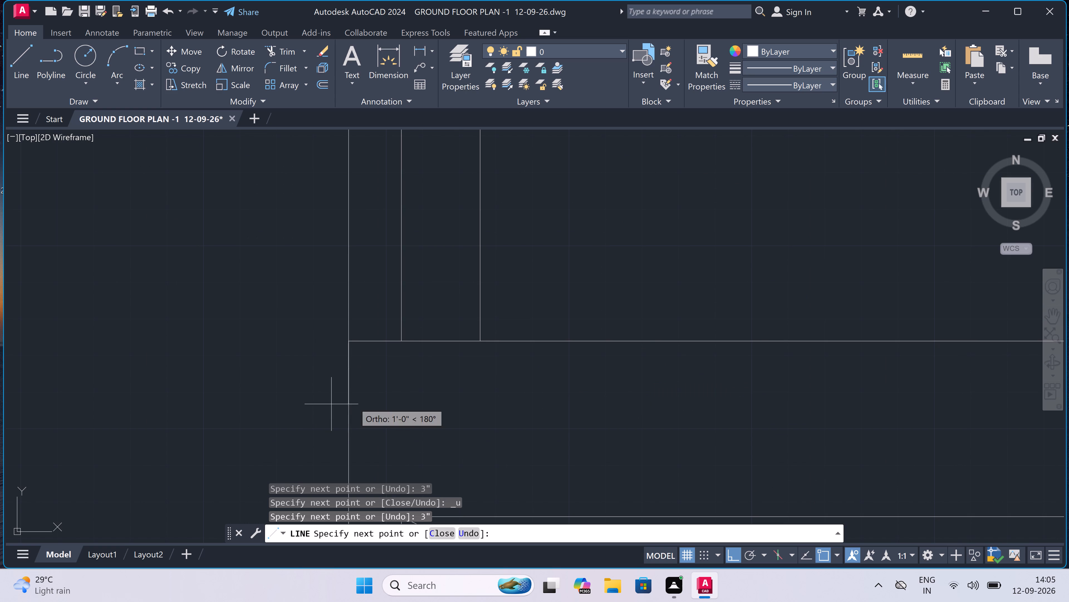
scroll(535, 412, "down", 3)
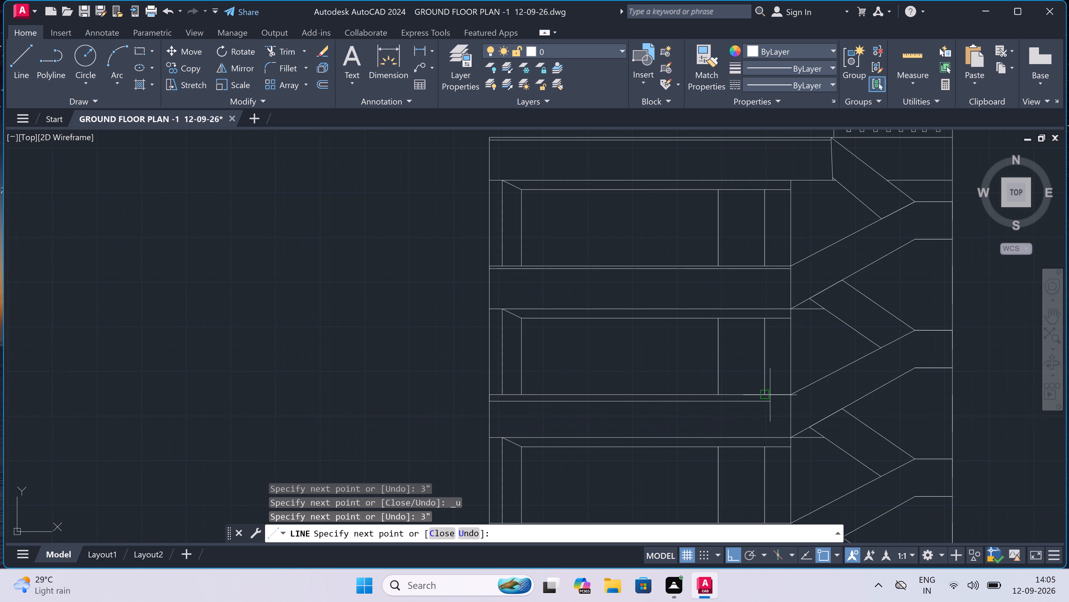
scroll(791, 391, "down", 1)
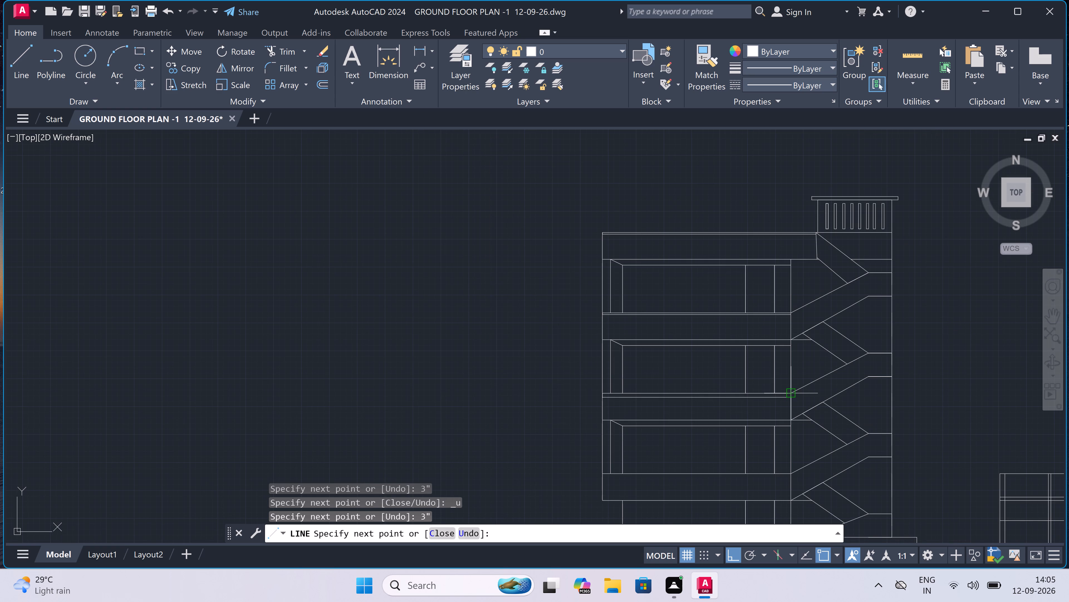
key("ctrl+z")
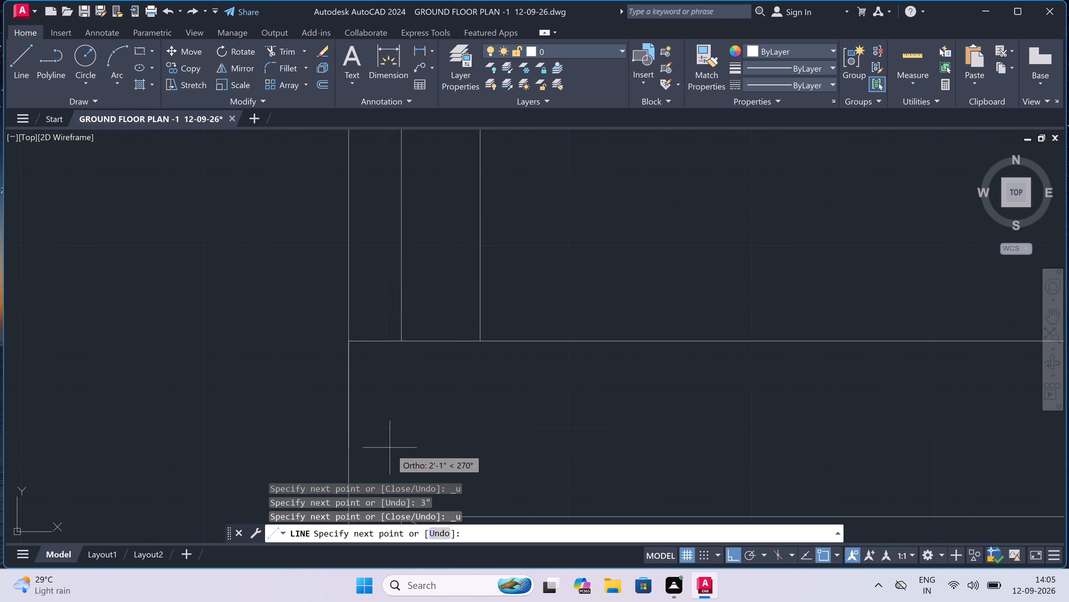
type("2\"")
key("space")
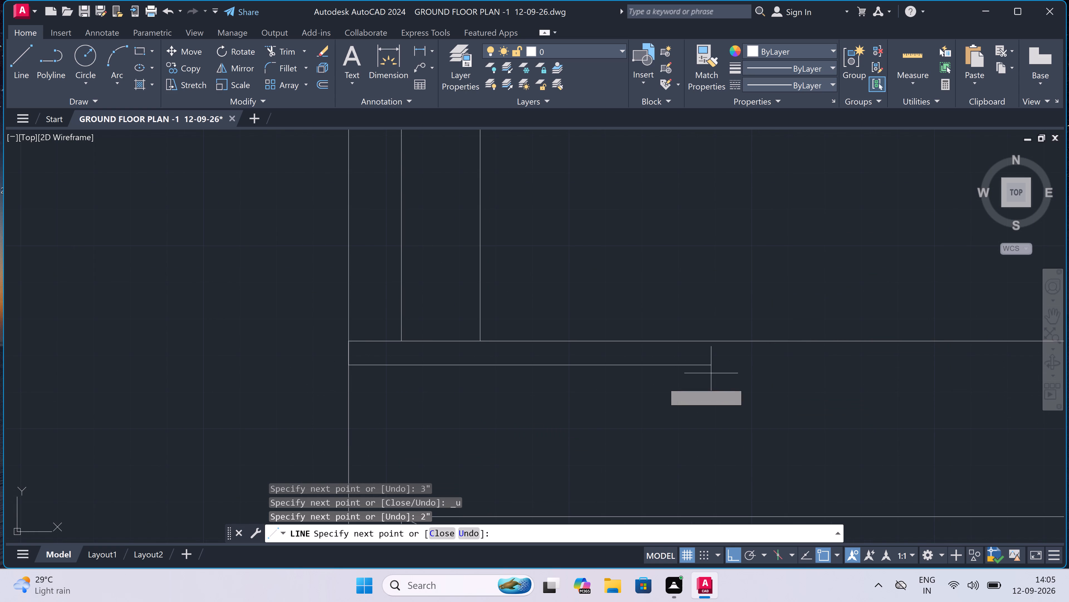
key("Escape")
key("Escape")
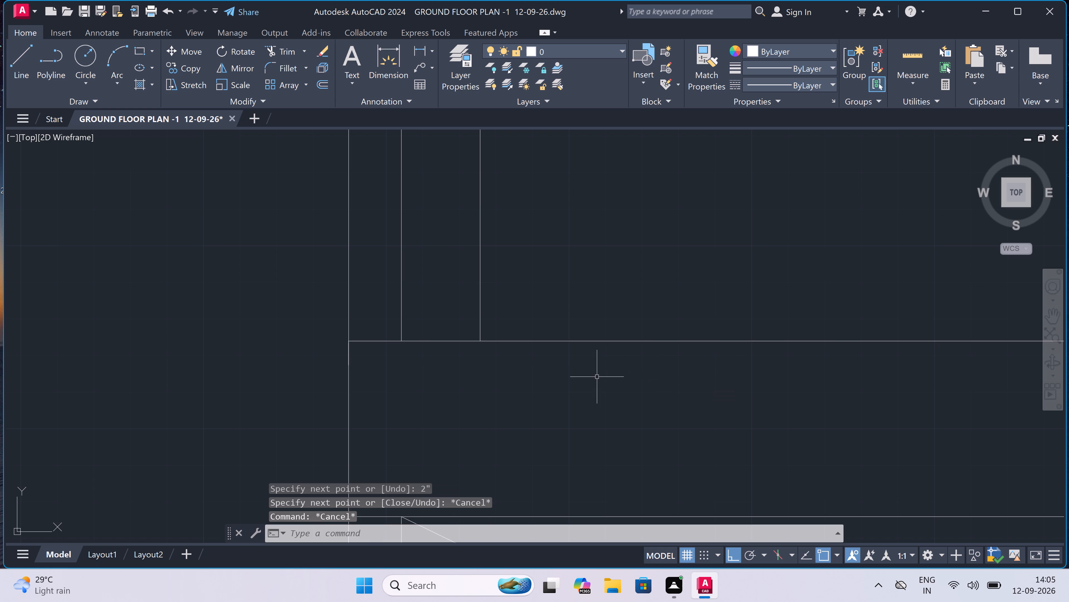
Draw a line from the outer top corner of the next floor band down 3" down, then horizontally to the stair-side vertical edge.
key("l")
key("space")
left_click(348, 343)
type("3\"")
key("space")
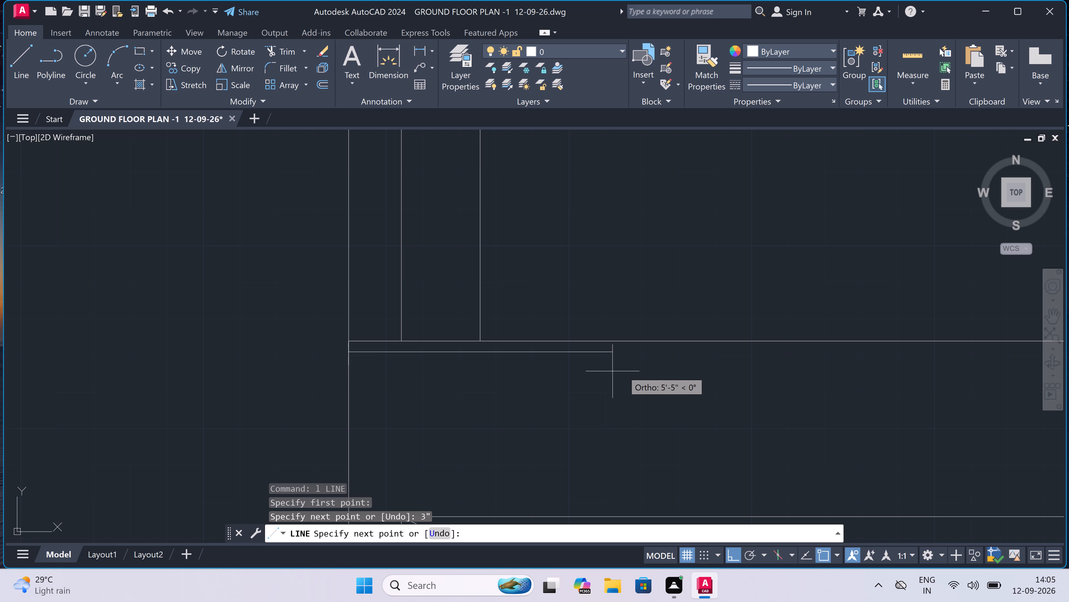
scroll(622, 370, "down", 3)
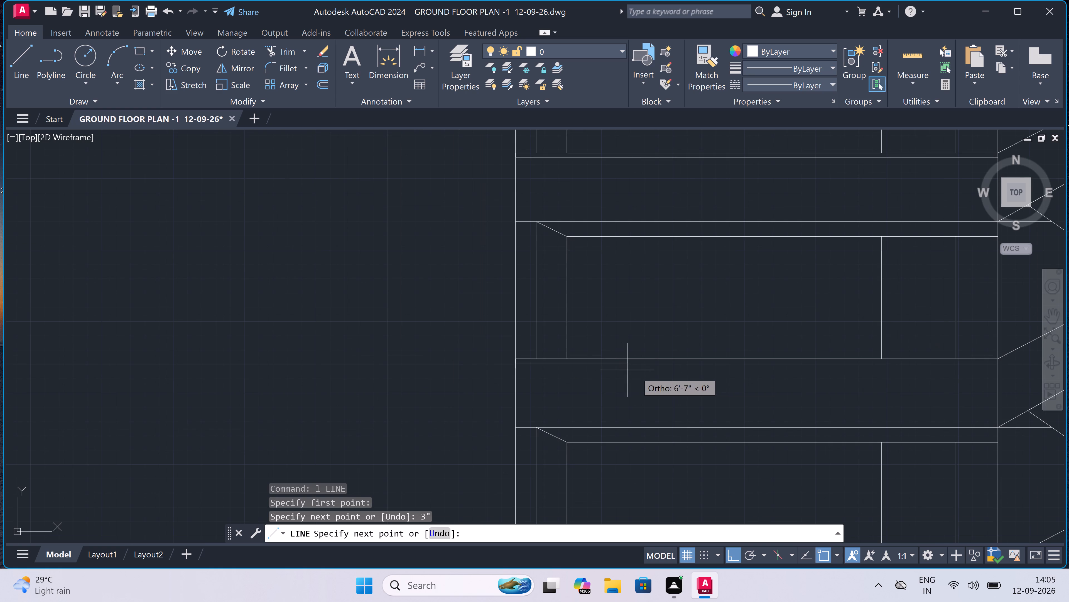
scroll(700, 371, "down", 2)
scroll(848, 368, "up", 4)
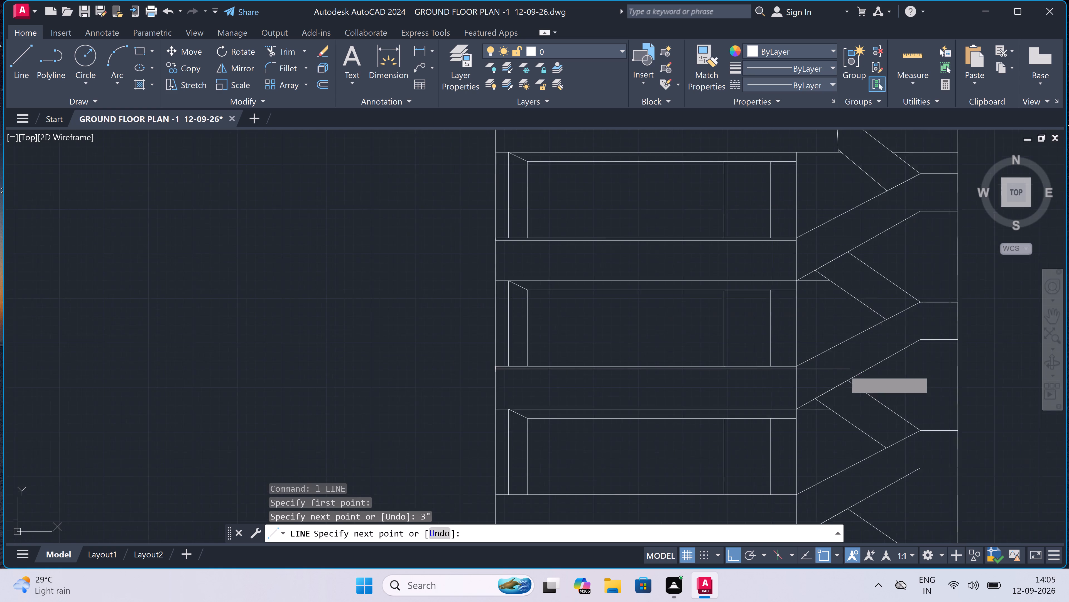
scroll(644, 373, "up", 1)
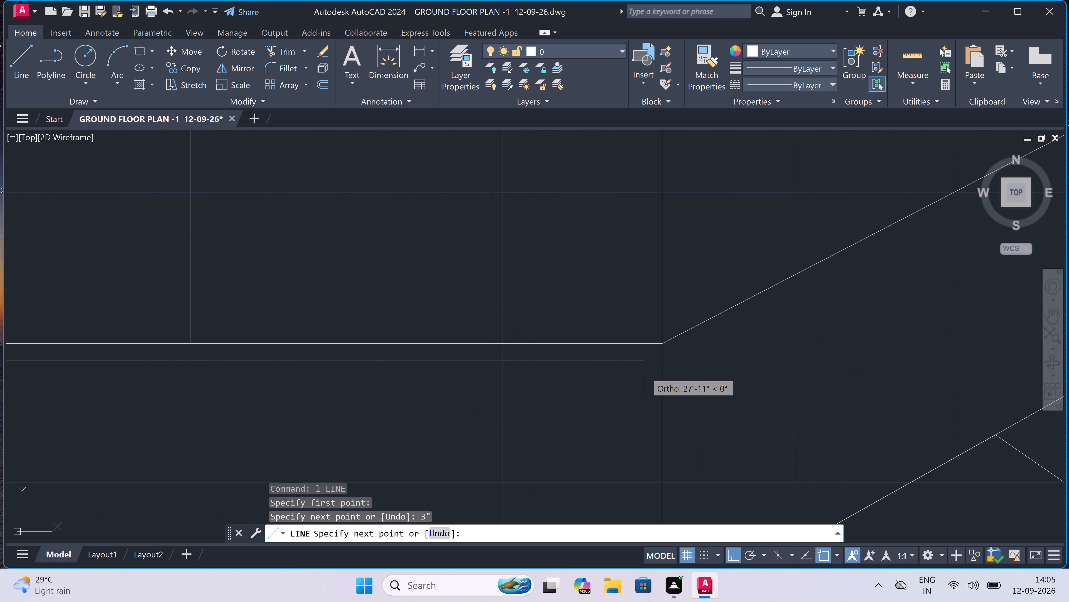
left_click(665, 364)
key("Escape")
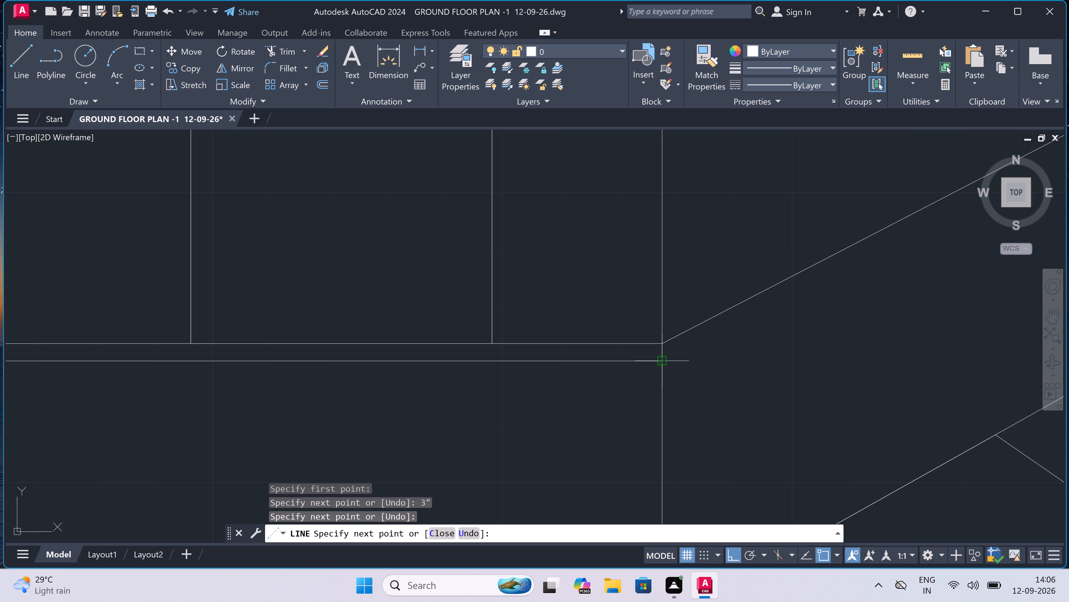
scroll(643, 344, "down", 6)
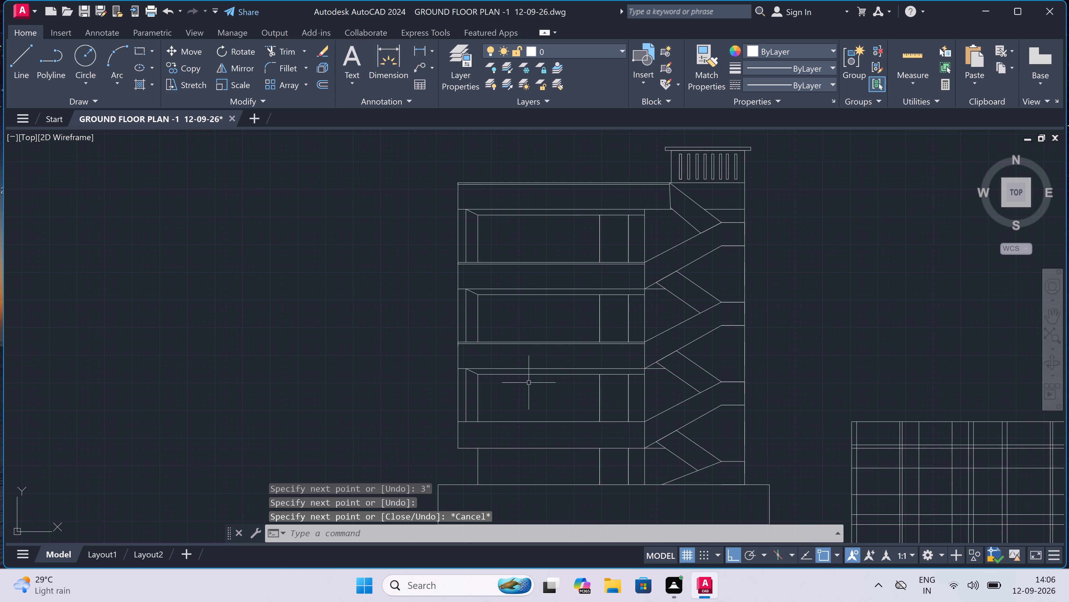
Draw a line from the outer top corner of the lowest floor band 3" down, then horizontally to the stair-side vertical edge.
scroll(470, 426, "up", 4)
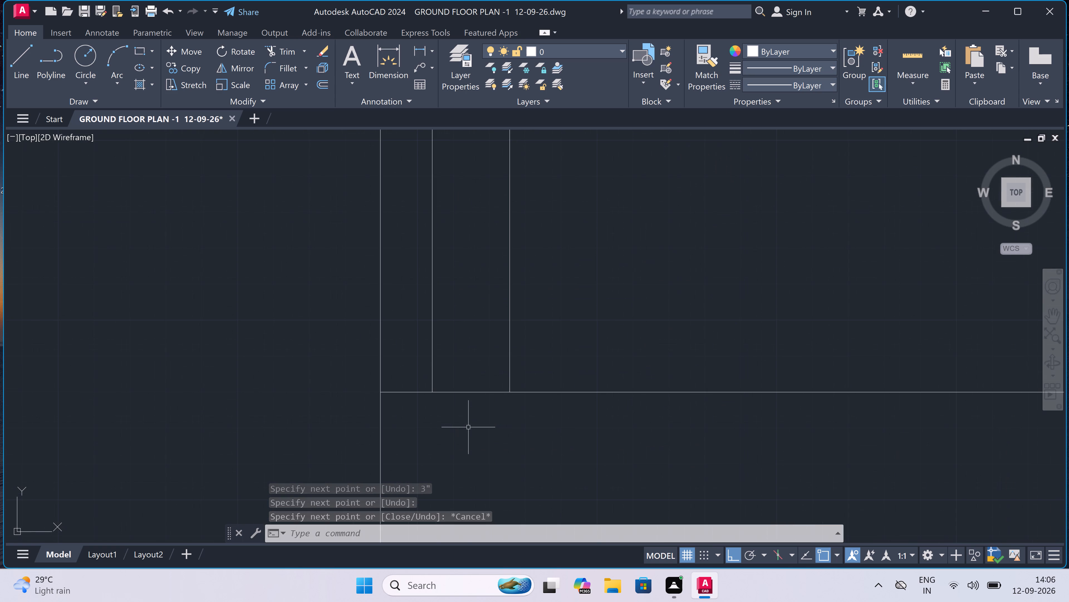
key("space")
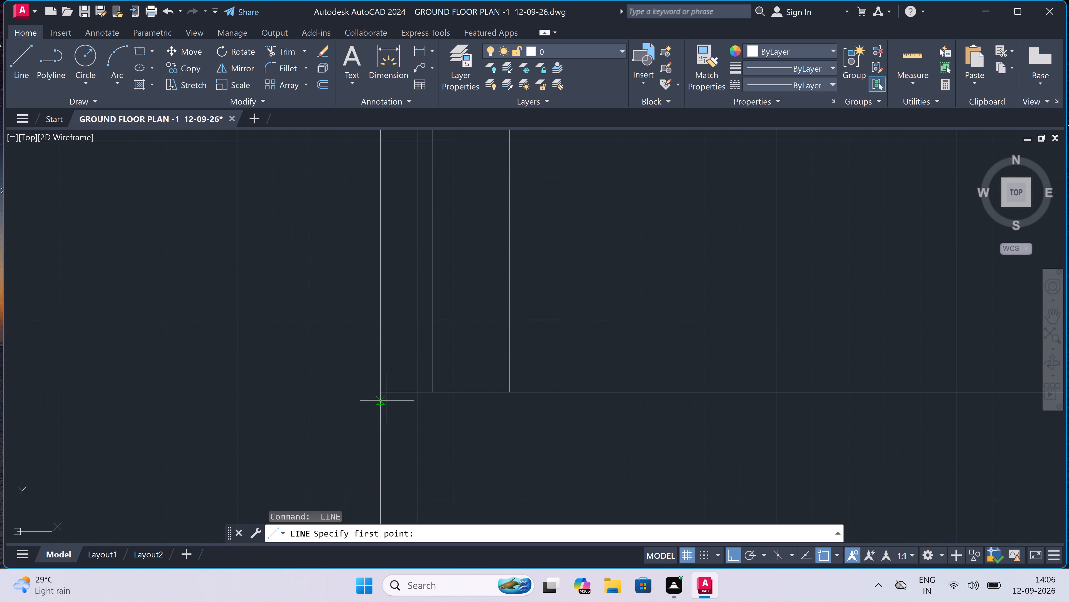
left_click(379, 392)
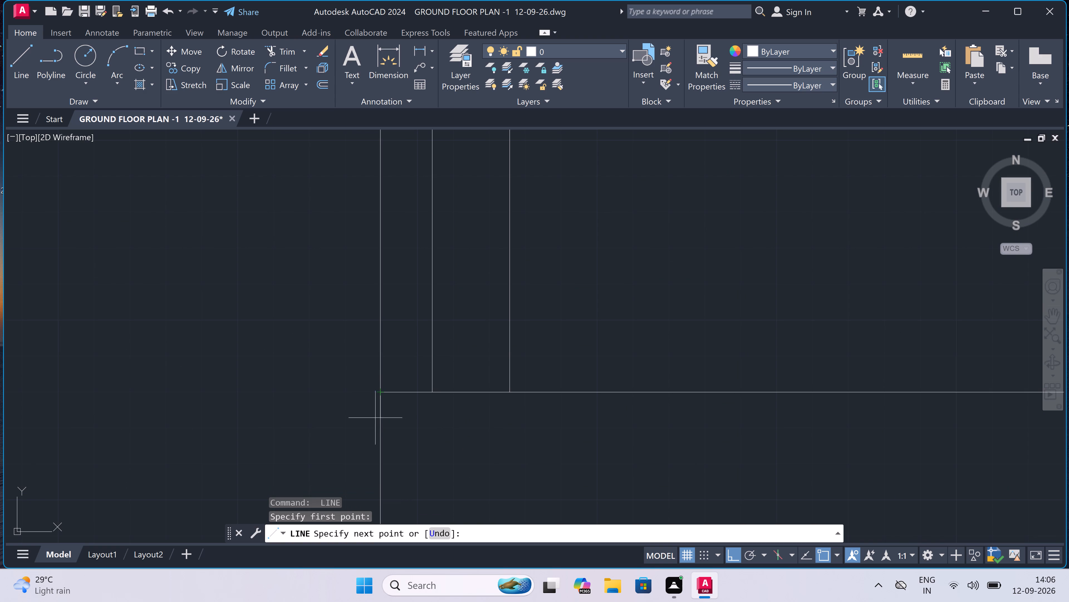
type("3\"")
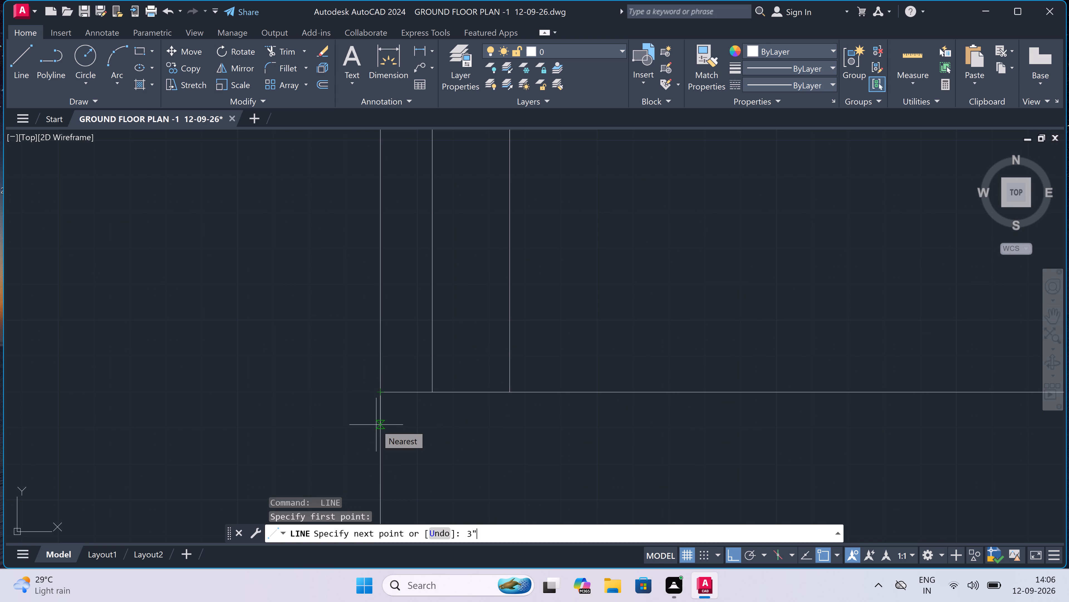
key("space")
scroll(463, 426, "down", 3)
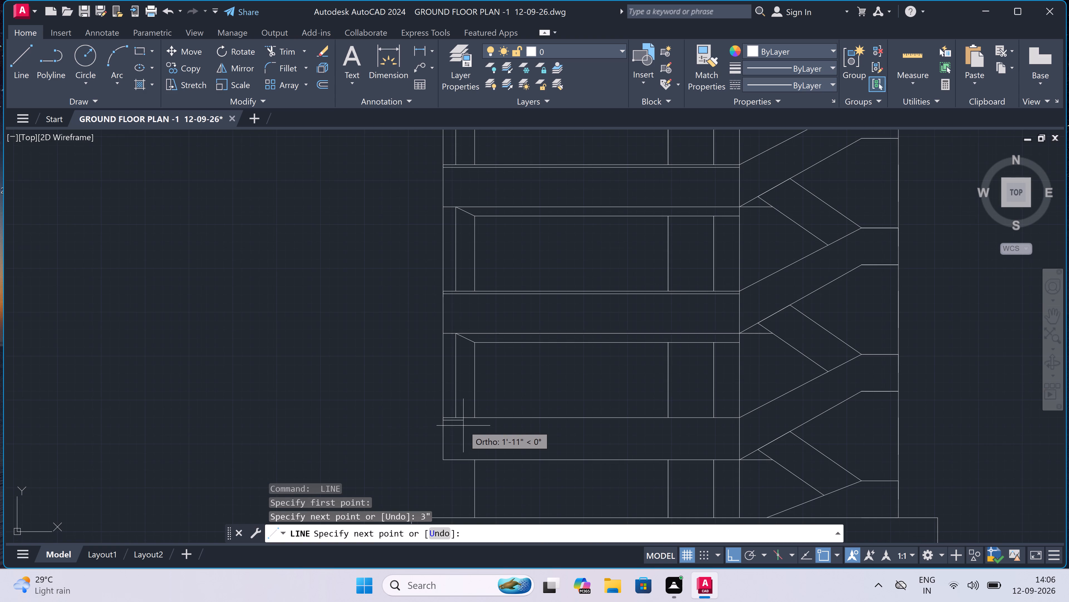
scroll(769, 422, "up", 3)
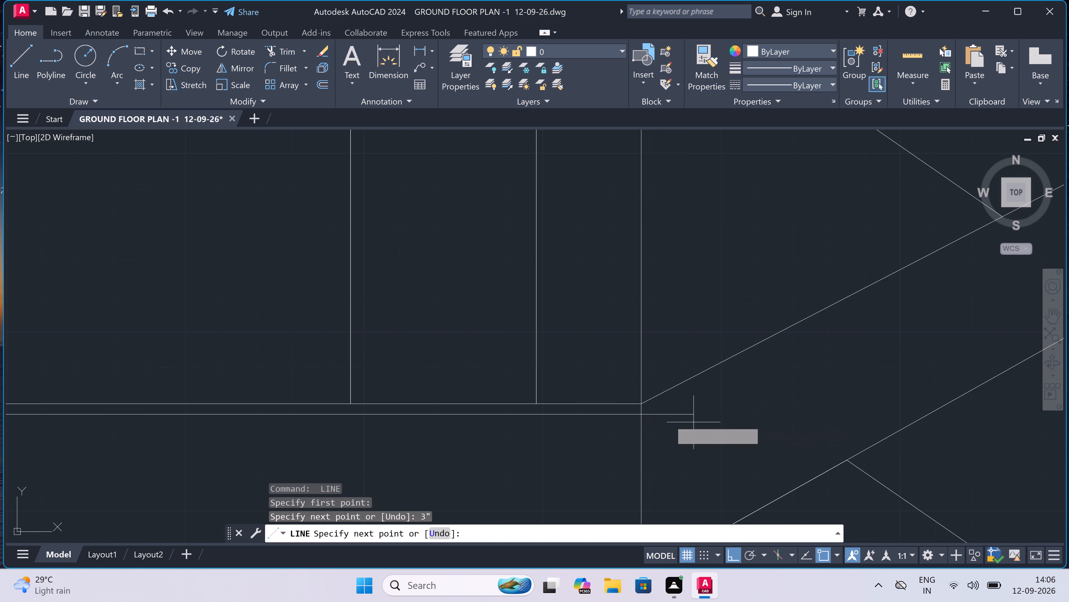
scroll(640, 414, "up", 2)
double_click(640, 414)
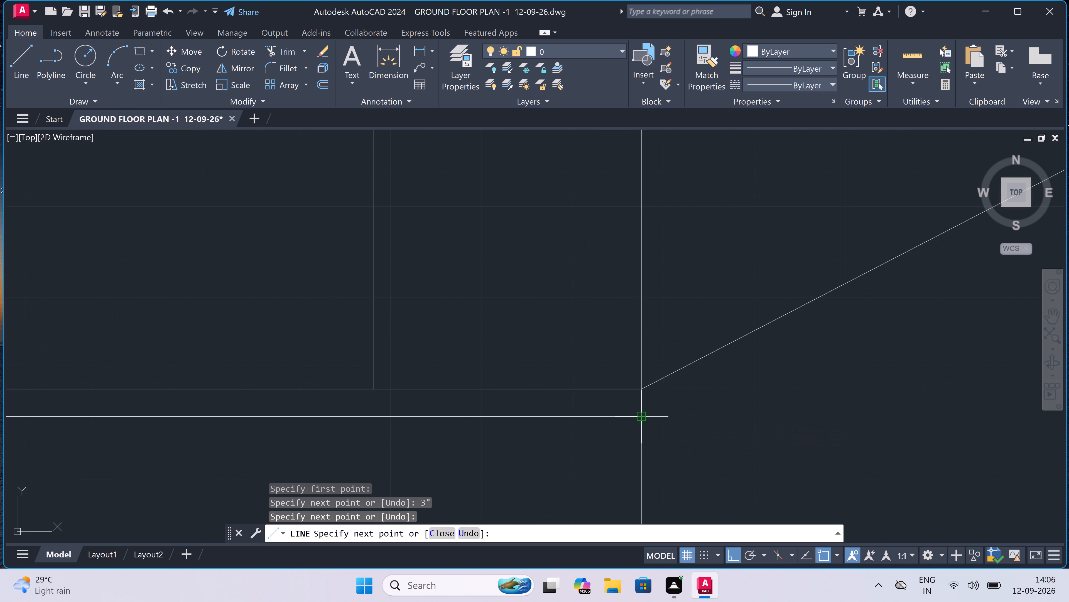
key("Escape")
Examine the staircase section's floor bands, openings, roof parapet and ground-floor base for remaining corrections.
scroll(639, 413, "down", 10)
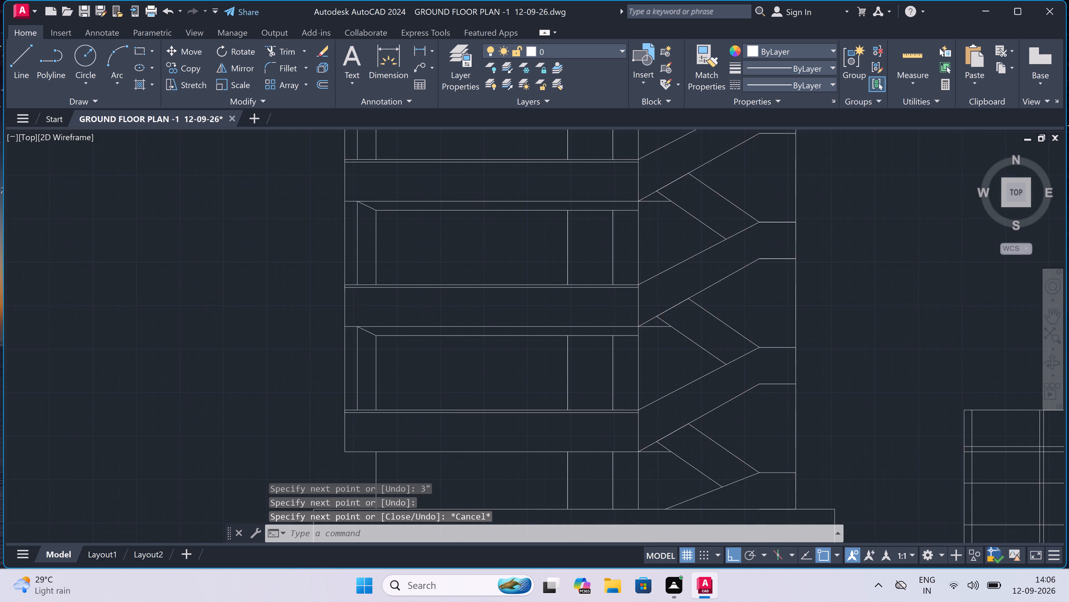
scroll(567, 386, "up", 2)
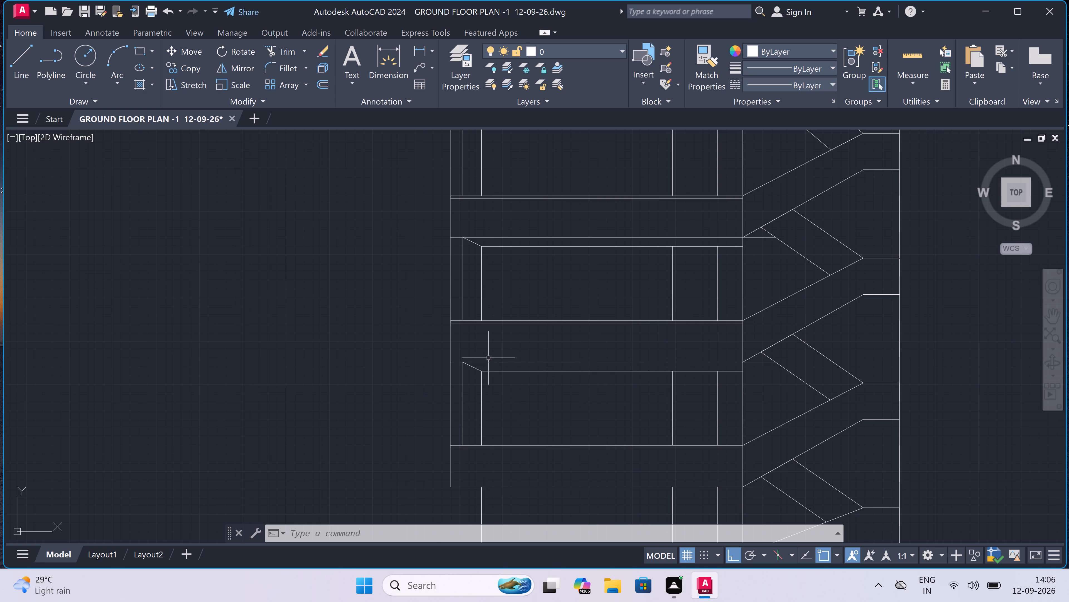
scroll(472, 359, "up", 1)
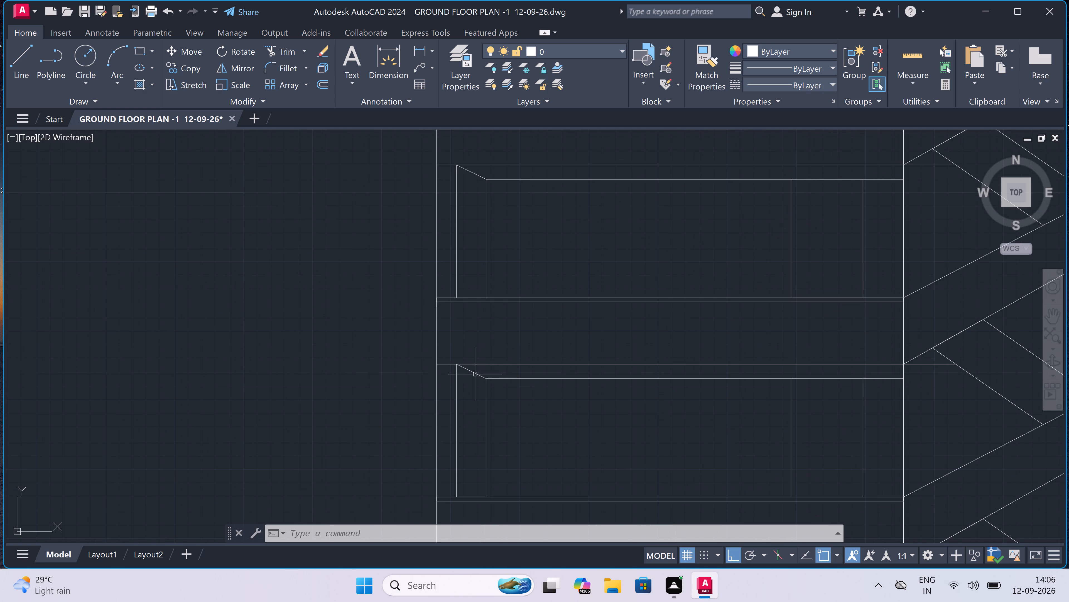
scroll(368, 366, "down", 3)
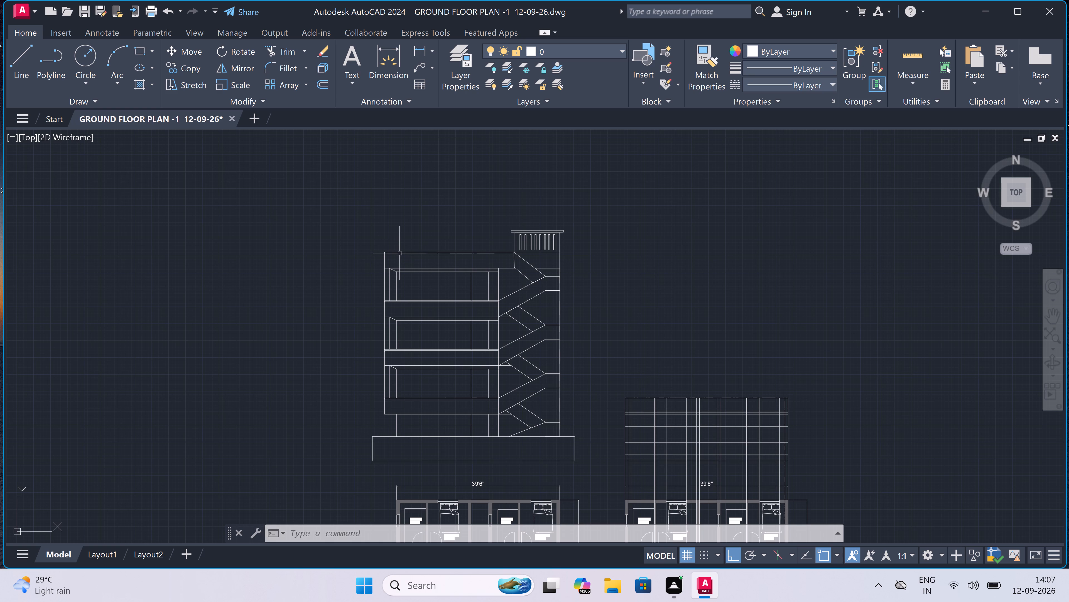
scroll(401, 253, "up", 1)
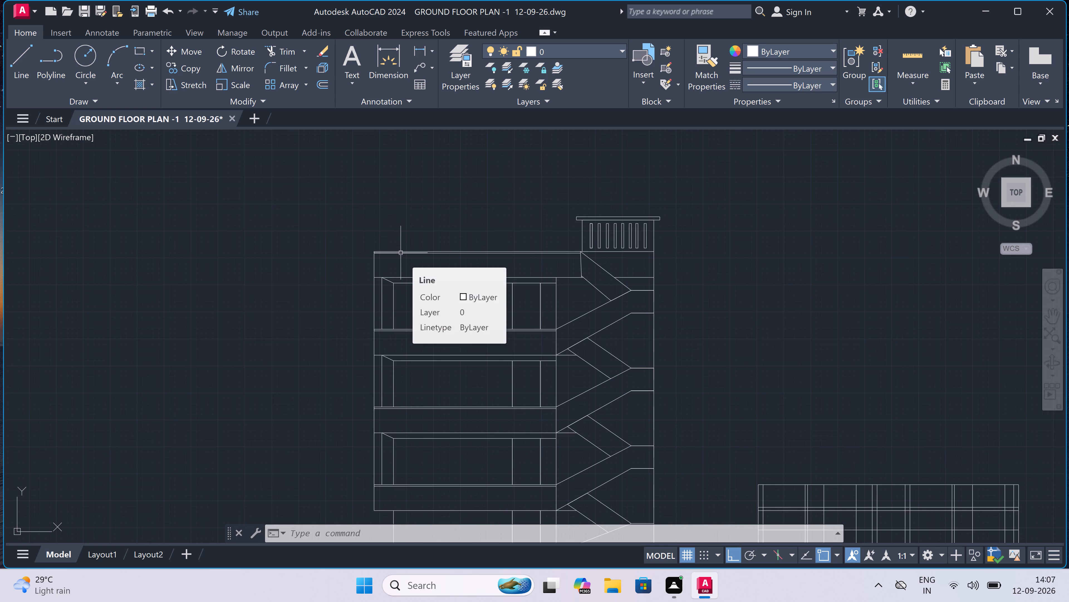
scroll(401, 253, "up", 3)
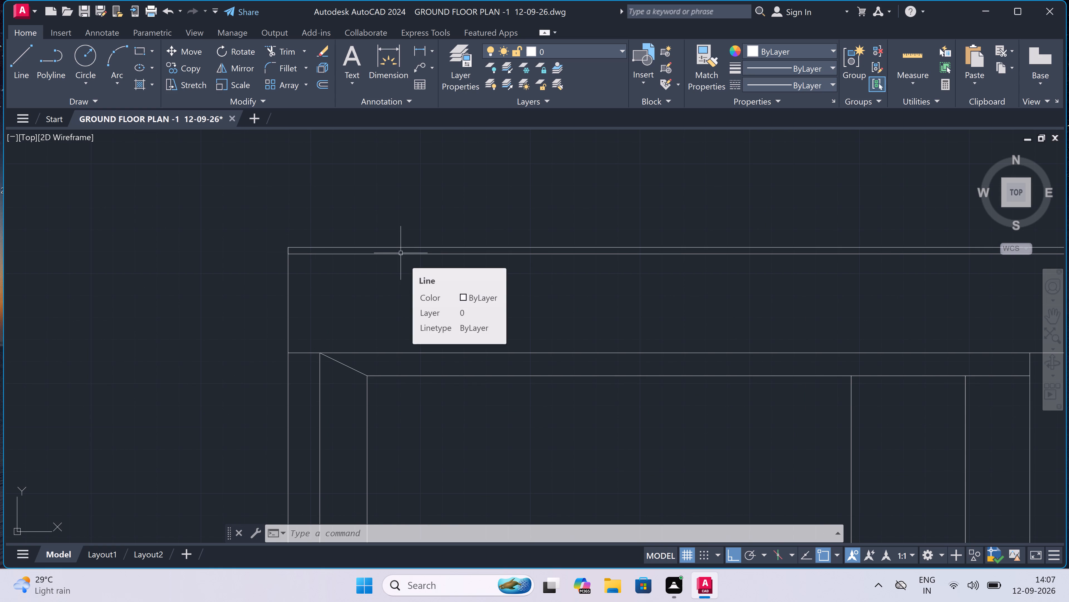
scroll(401, 253, "down", 1)
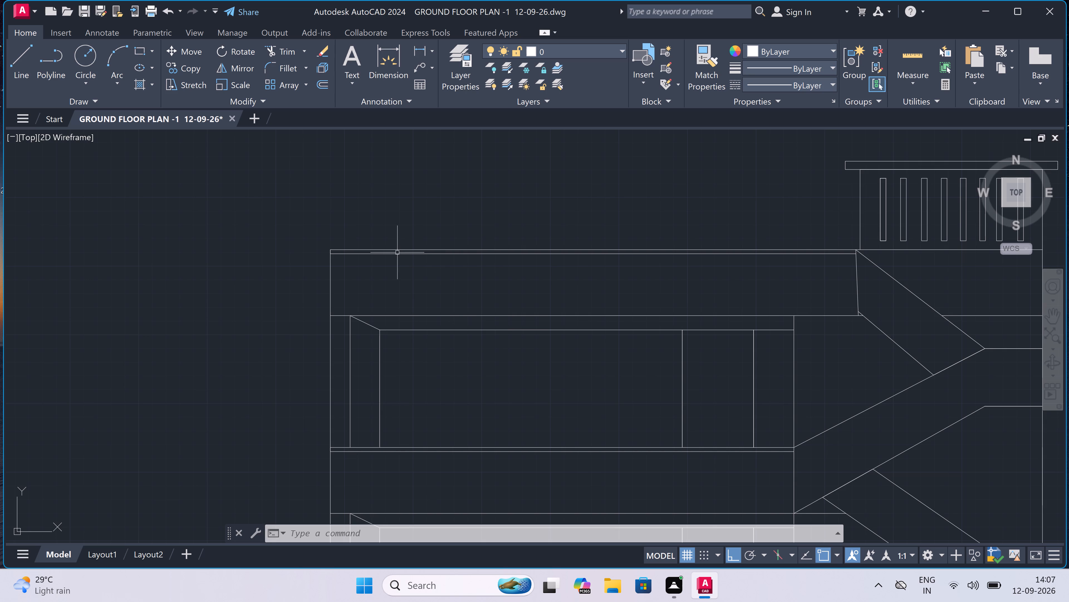
scroll(397, 253, "down", 4)
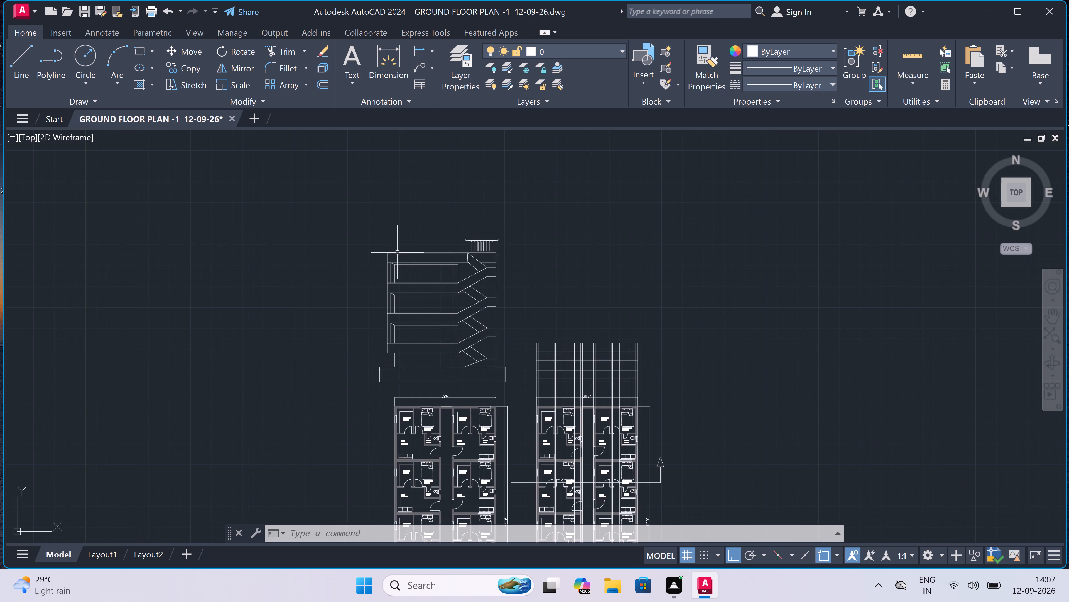
scroll(403, 359, "up", 3)
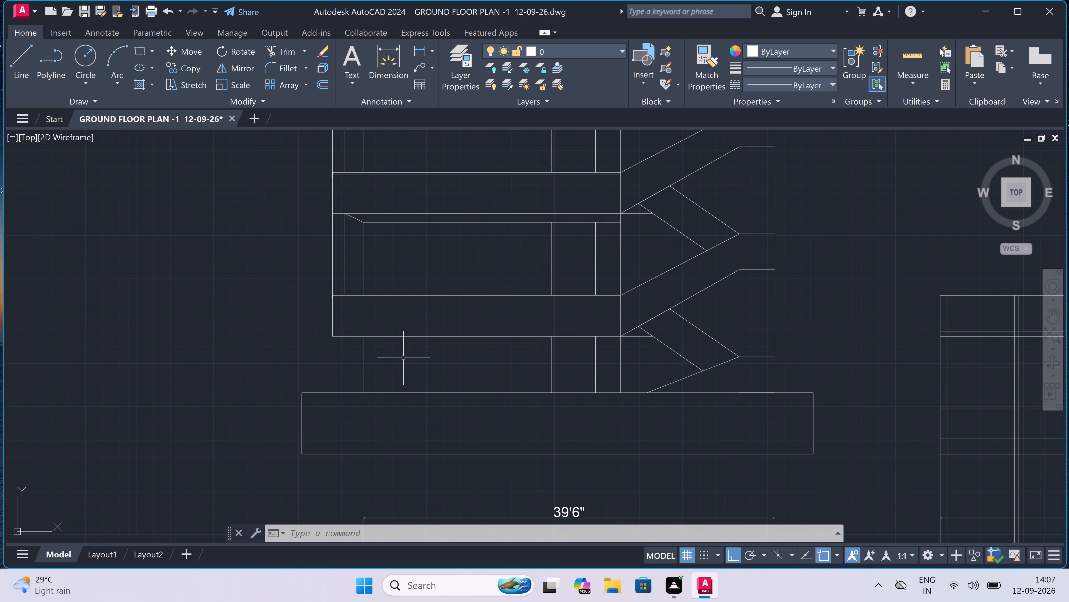
scroll(409, 360, "down", 2)
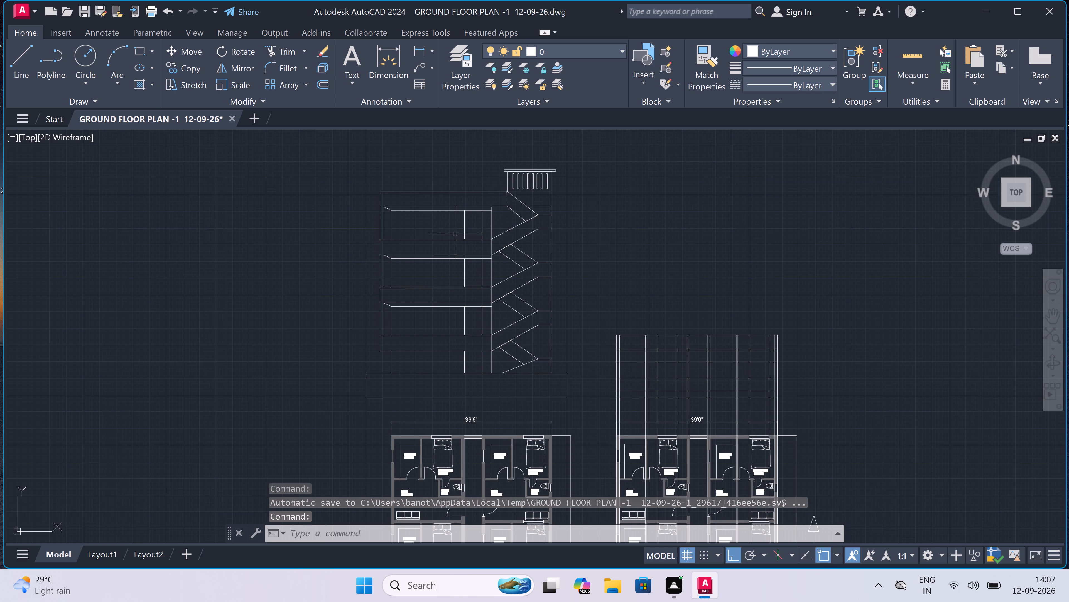
Trim the horizontal beam line between the two inner vertical lines near the stair side of the top-floor opening.
scroll(467, 214, "up", 2)
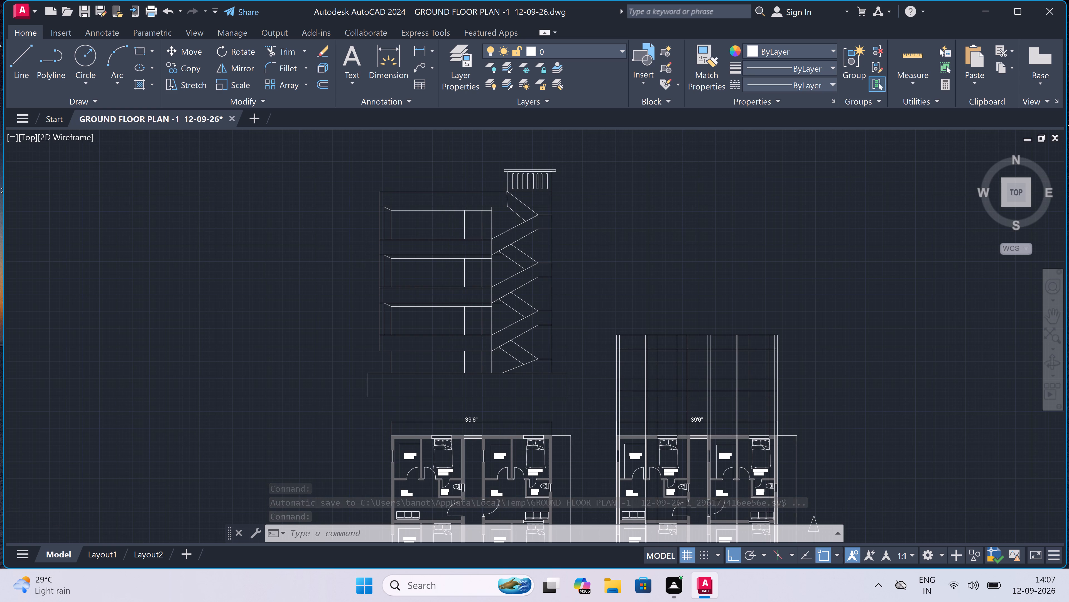
scroll(467, 214, "up", 1)
type("tr")
key("space")
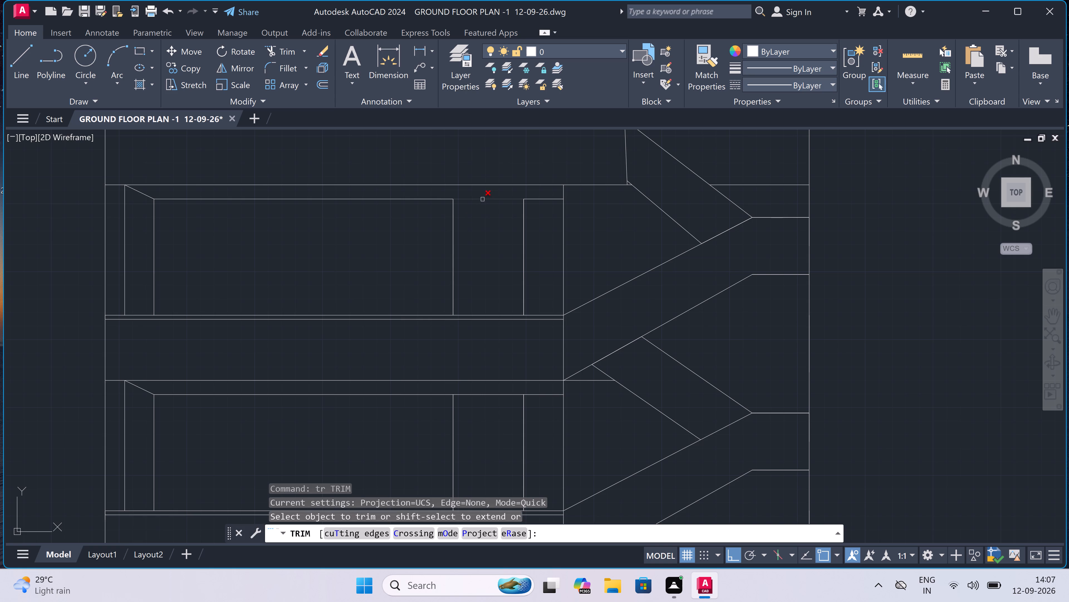
double_click(482, 199)
key("Escape")
Extend the two inner vertical lines near the stair side up to the floor band's underside in all three upper-floor openings.
key("e")
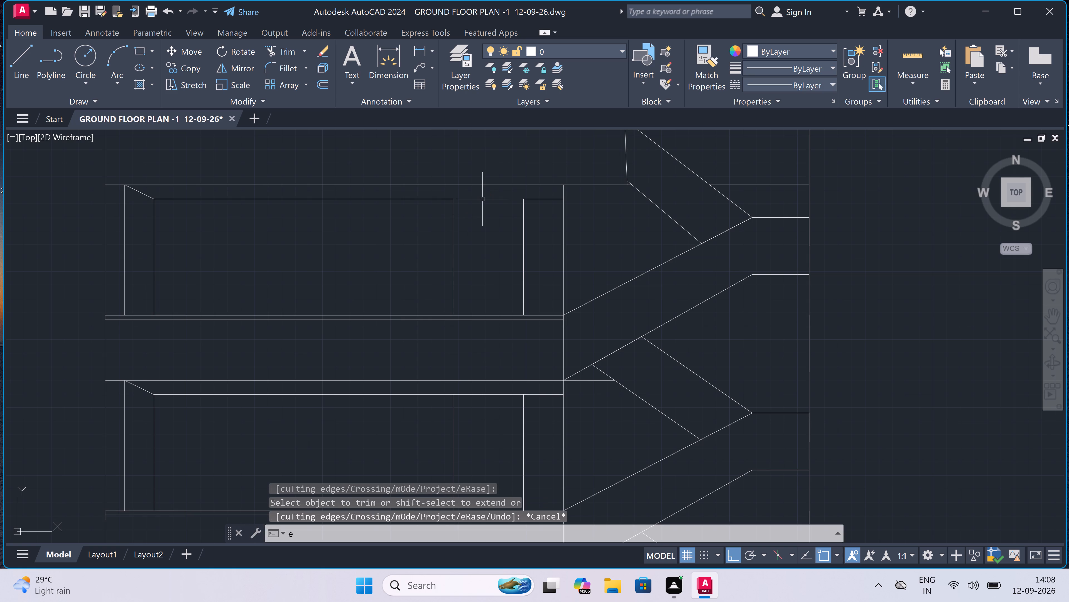
key("x")
key("space")
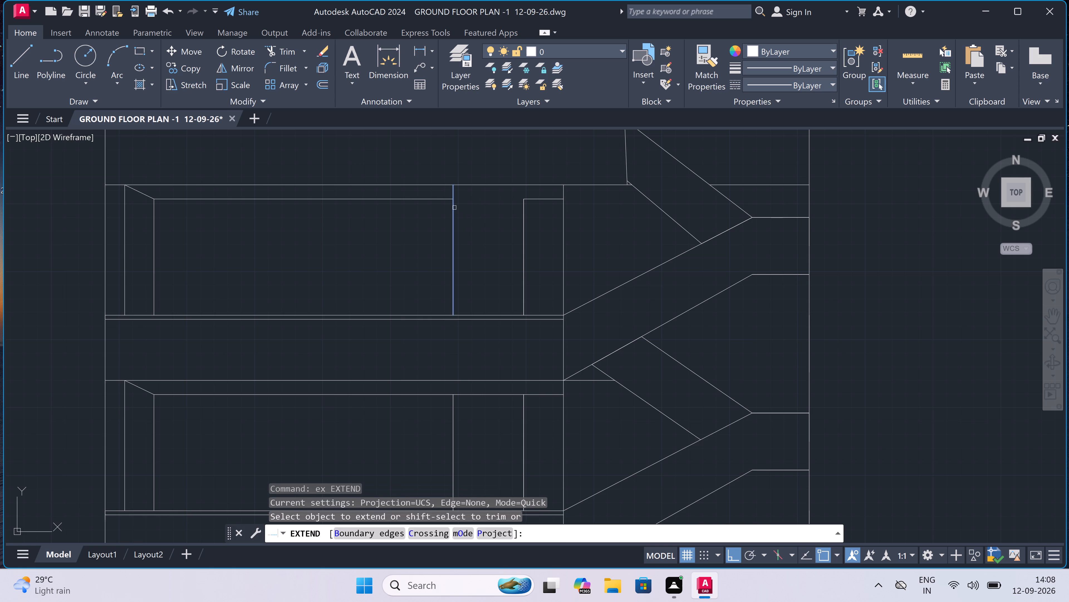
left_click(453, 208)
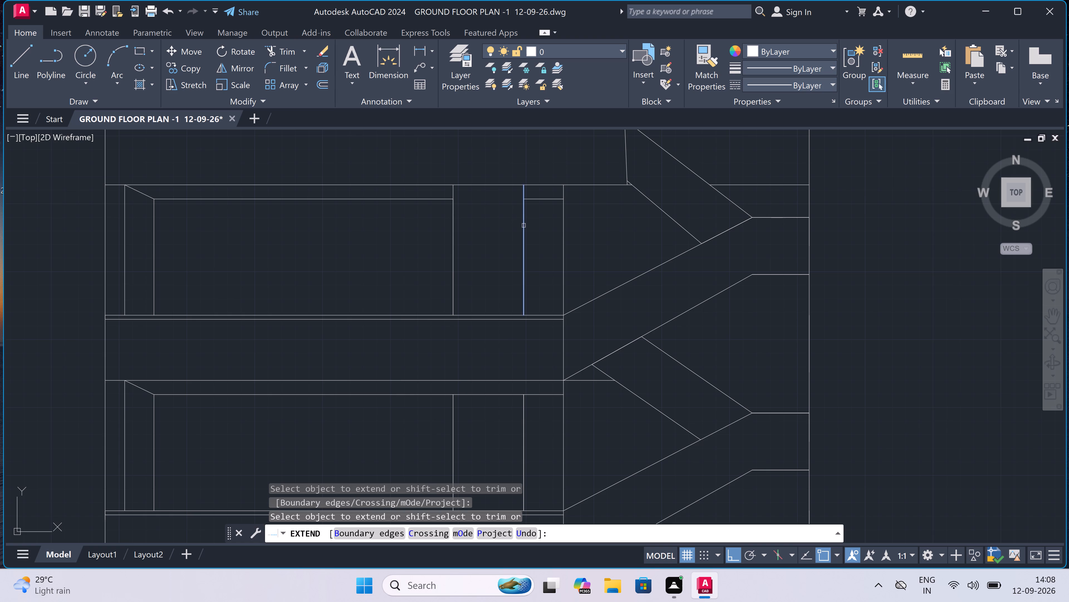
left_click(524, 225)
scroll(508, 215, "down", 3)
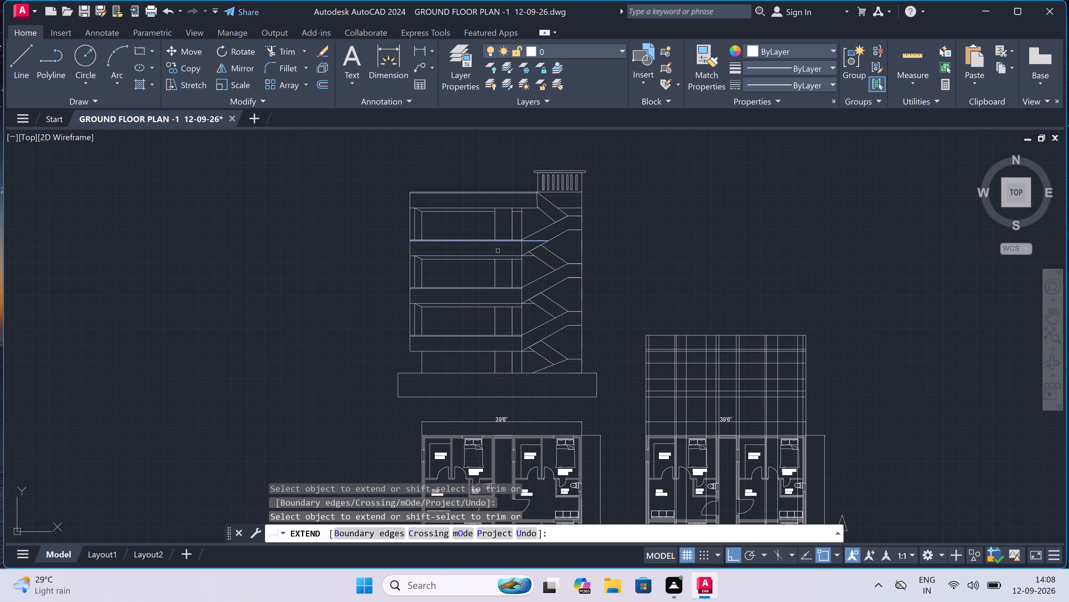
scroll(494, 268, "up", 3)
left_click(494, 264)
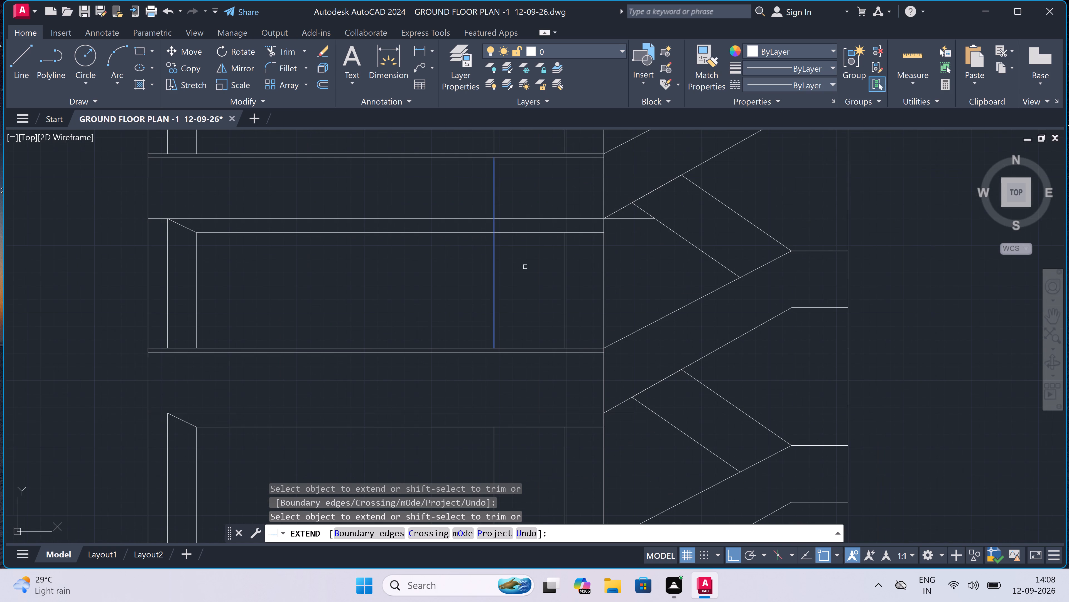
left_click(565, 272)
scroll(552, 251, "down", 3)
scroll(534, 348, "up", 2)
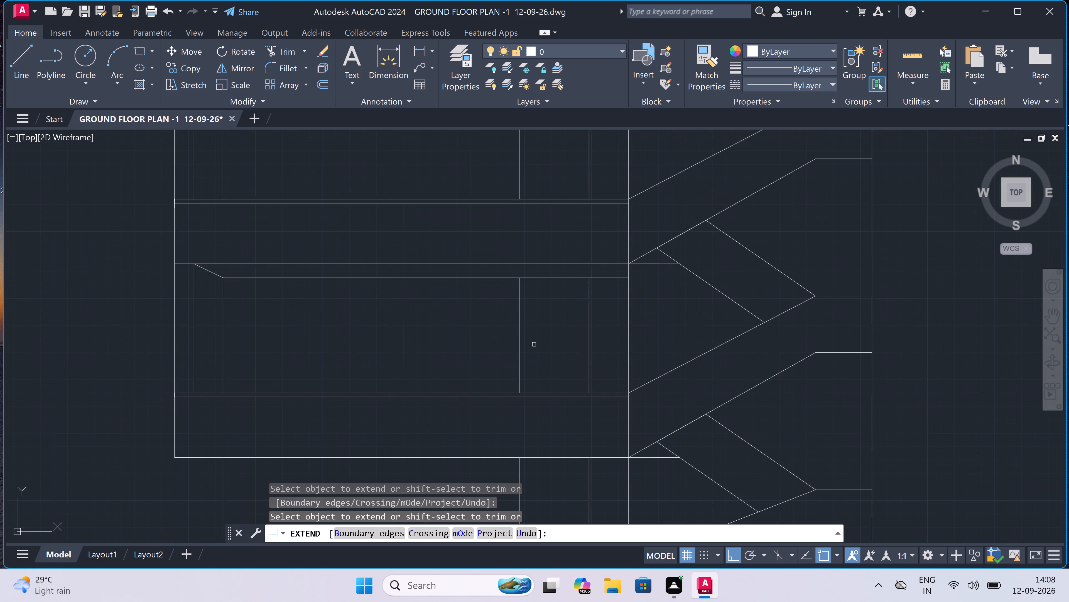
left_click_drag(509, 301, 514, 302)
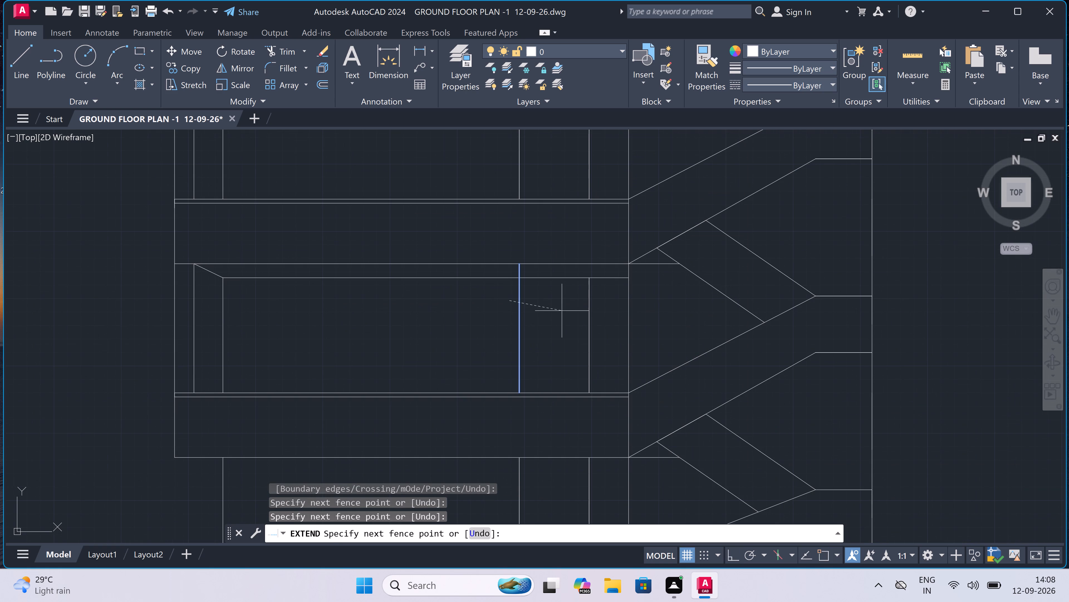
double_click(607, 315)
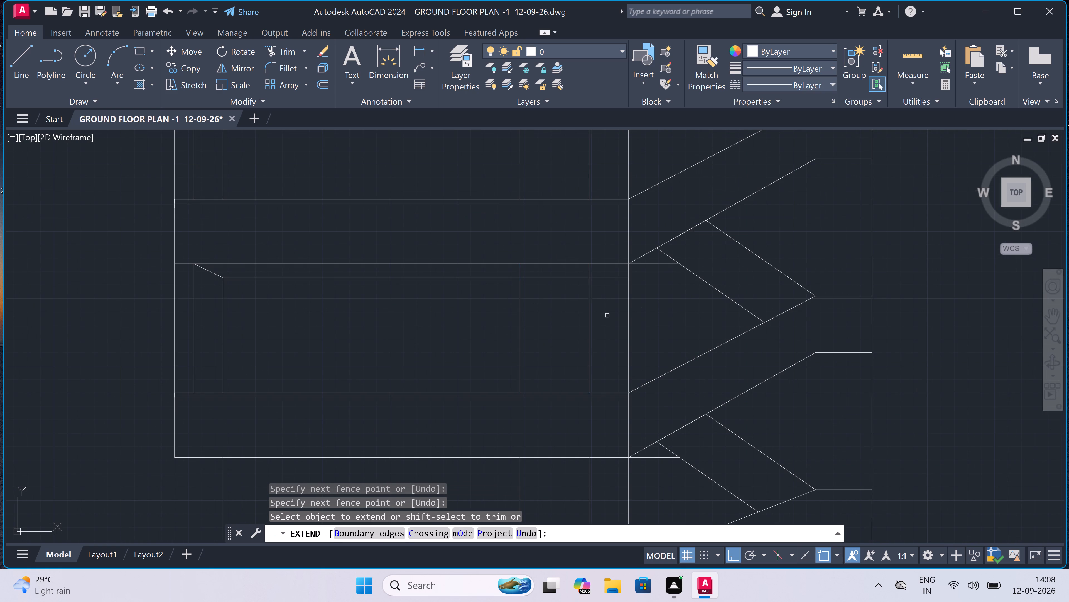
key("Escape")
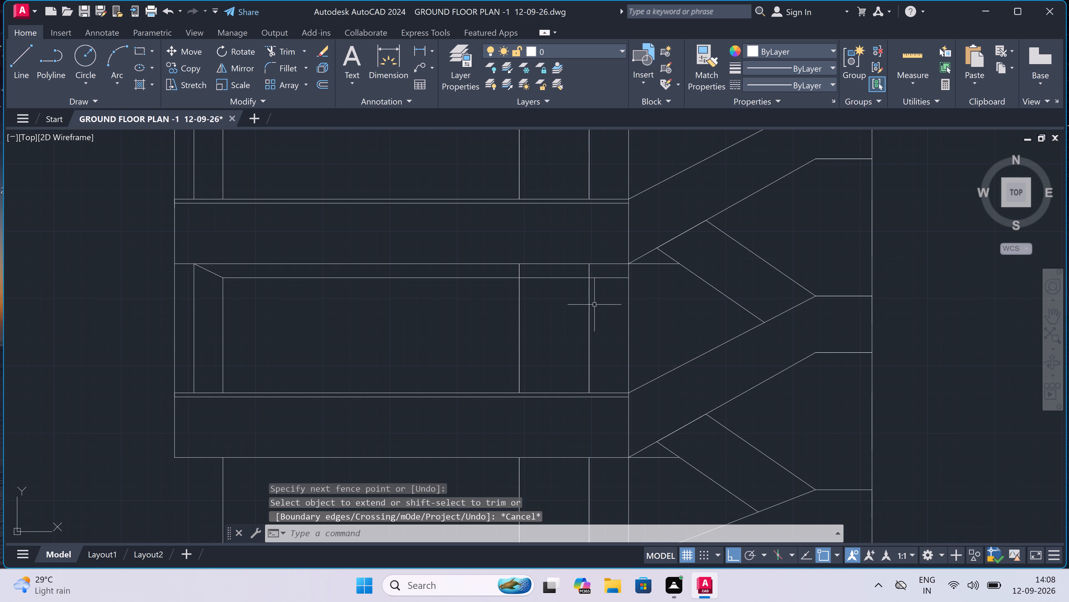
Trim the horizontal beam line between the two inner vertical lines in the lowest and middle upper-floor openings.
type("tr")
key("space")
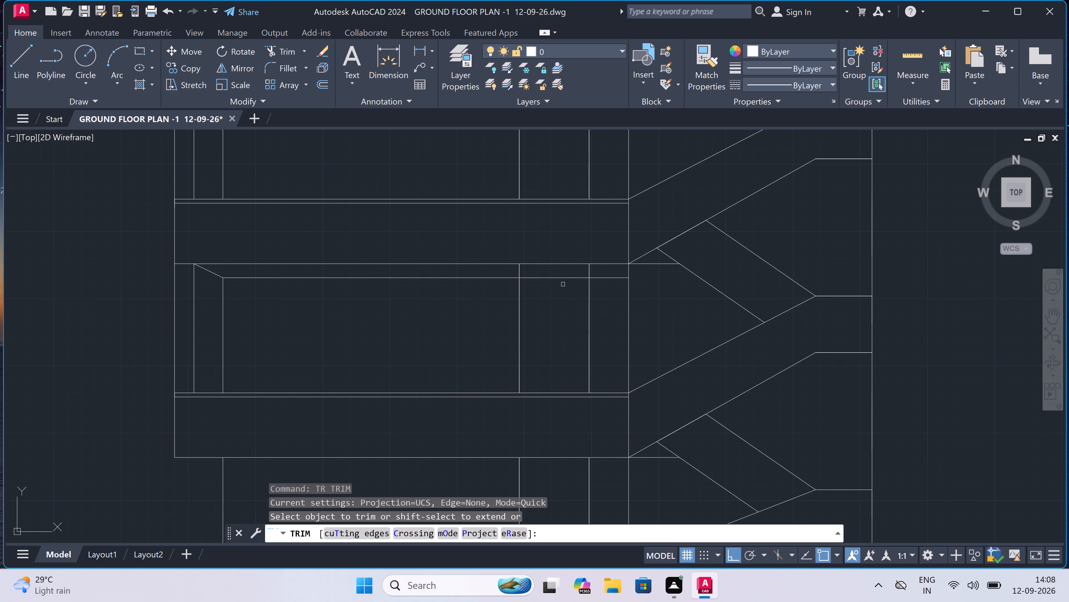
left_click(558, 279)
scroll(558, 279, "down", 2)
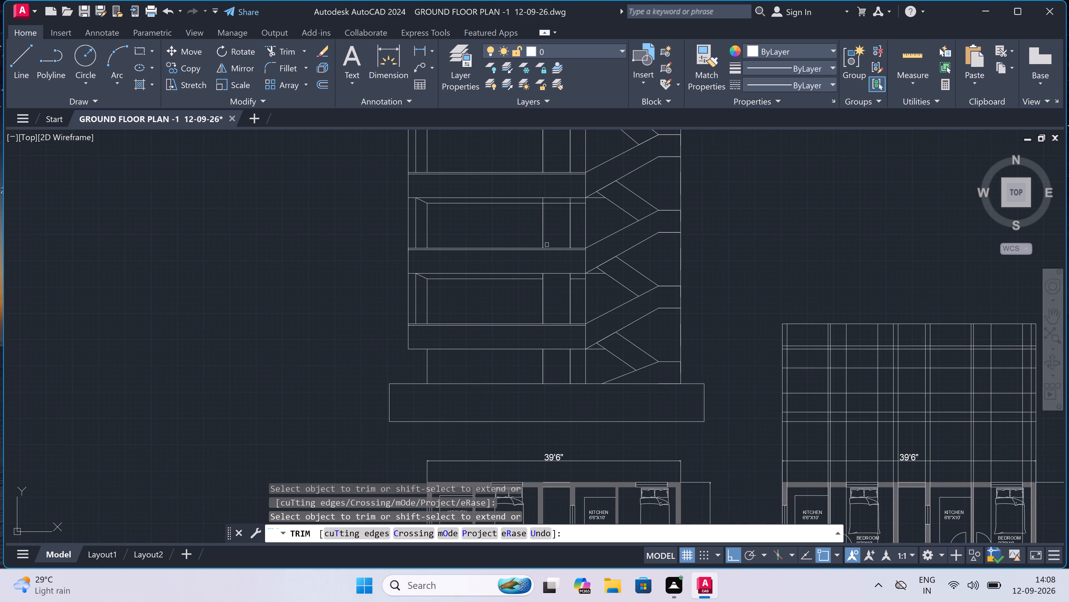
scroll(549, 206, "up", 3)
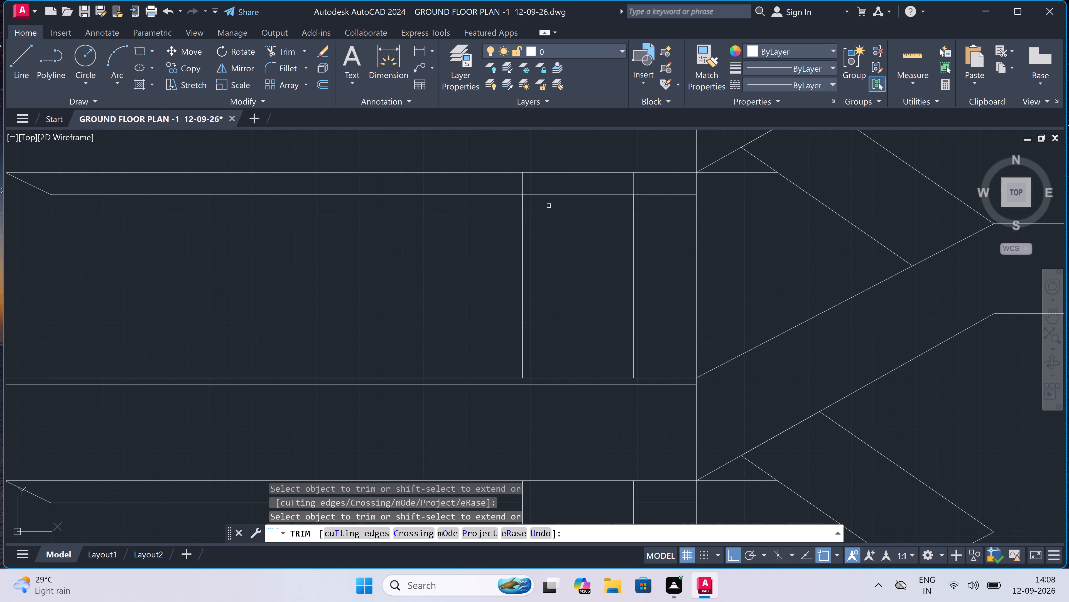
left_click(554, 185)
left_click(555, 190)
double_click(548, 254)
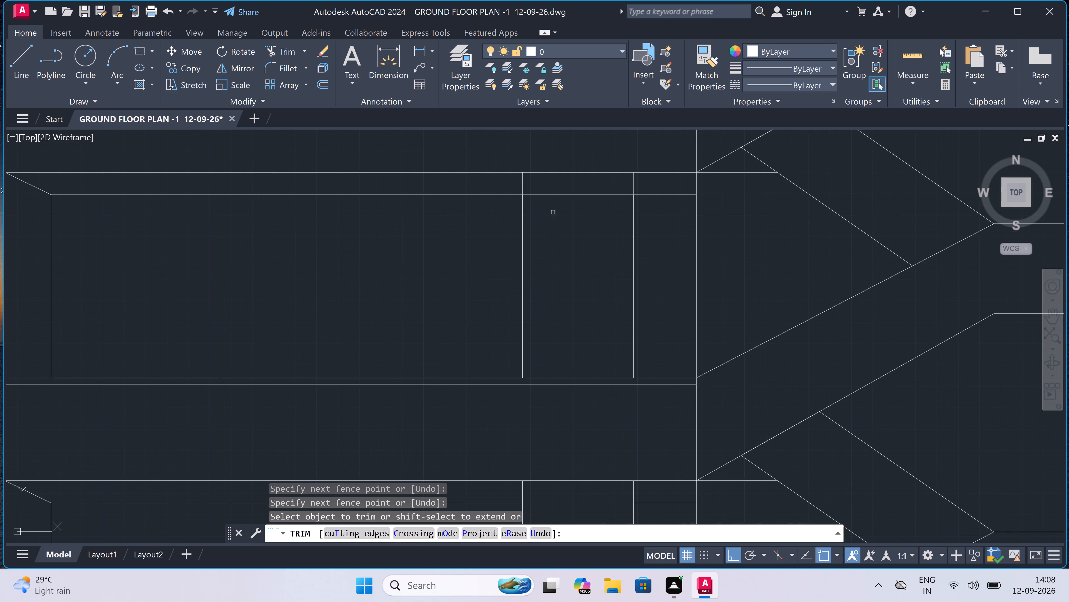
left_click(553, 195)
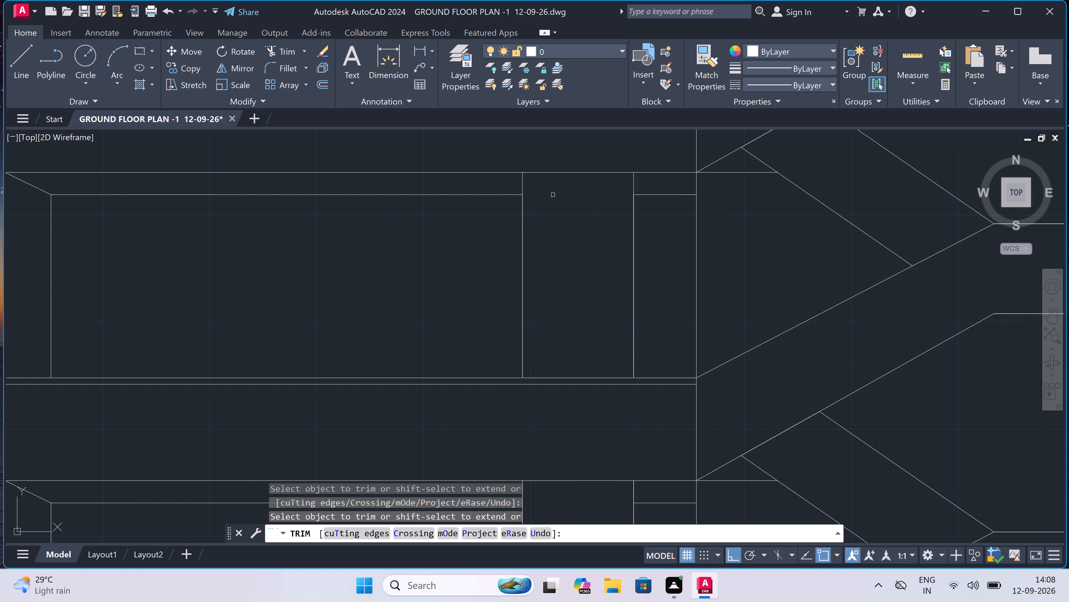
scroll(553, 195, "down", 5)
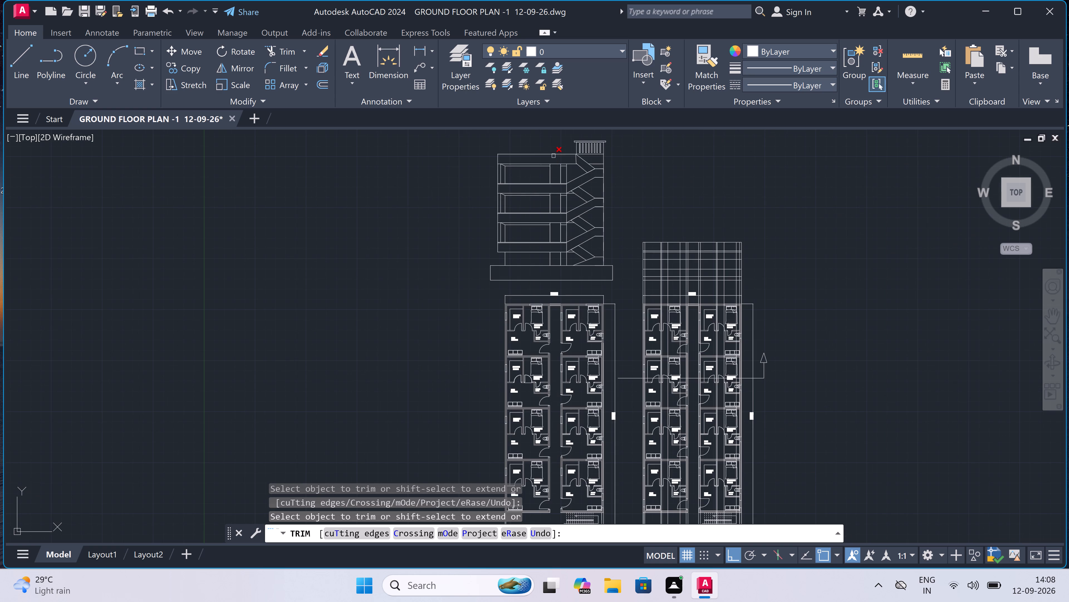
scroll(553, 156, "up", 3)
key("Escape")
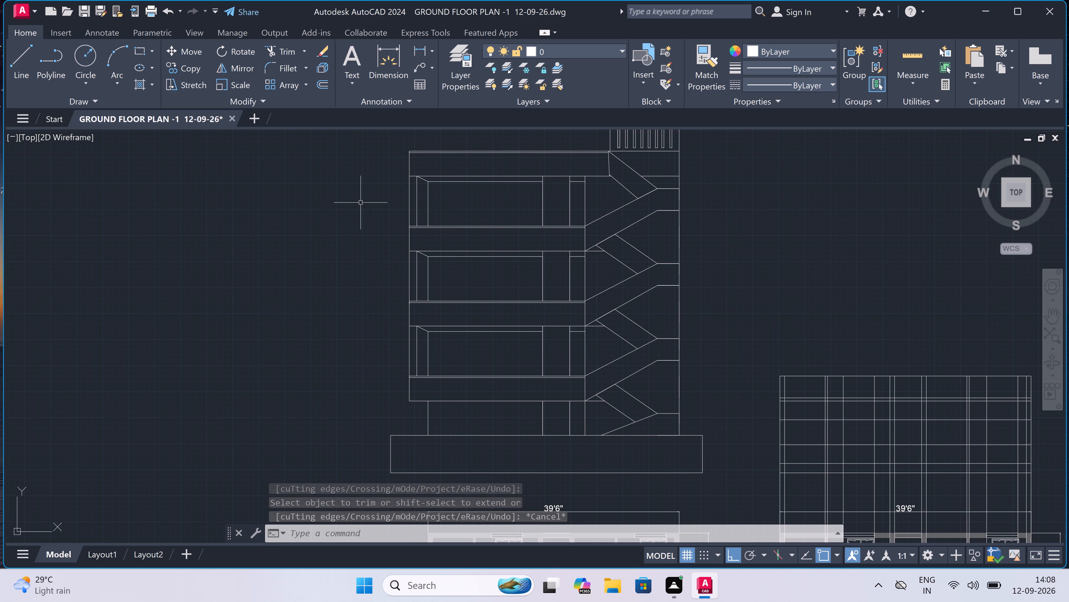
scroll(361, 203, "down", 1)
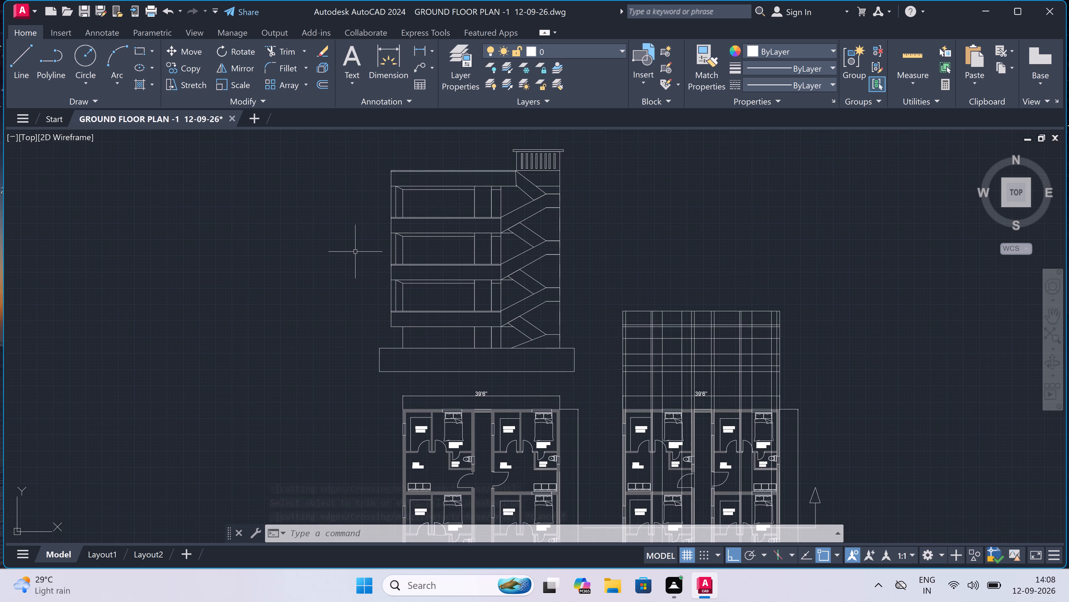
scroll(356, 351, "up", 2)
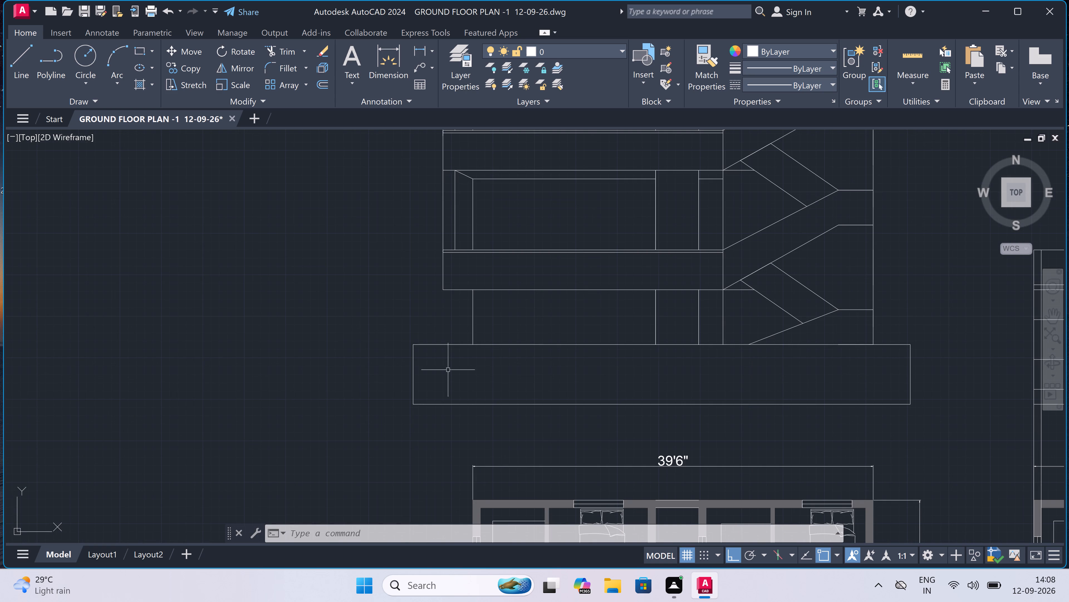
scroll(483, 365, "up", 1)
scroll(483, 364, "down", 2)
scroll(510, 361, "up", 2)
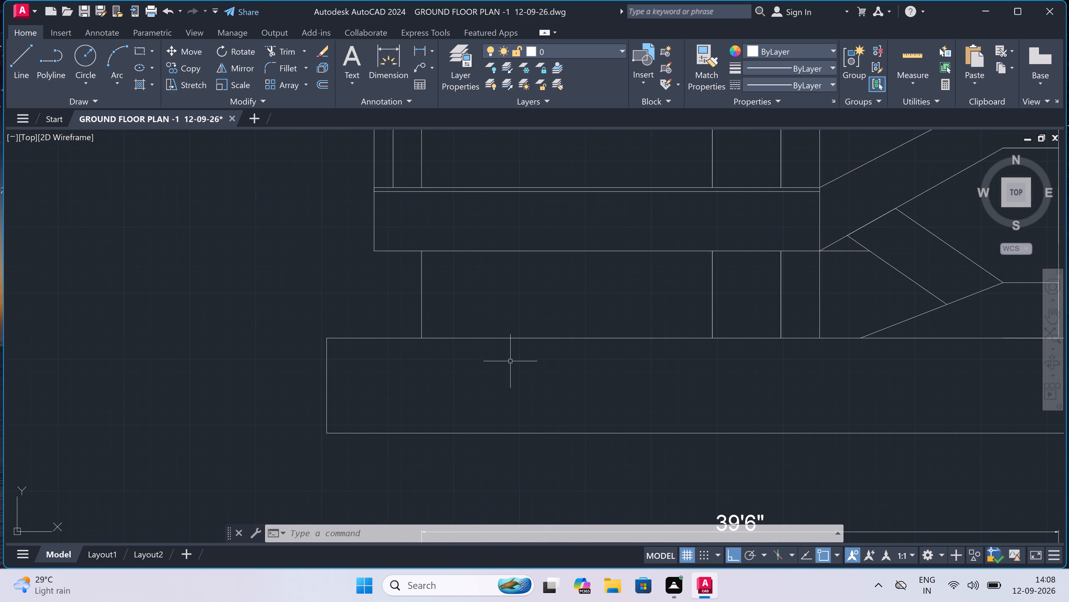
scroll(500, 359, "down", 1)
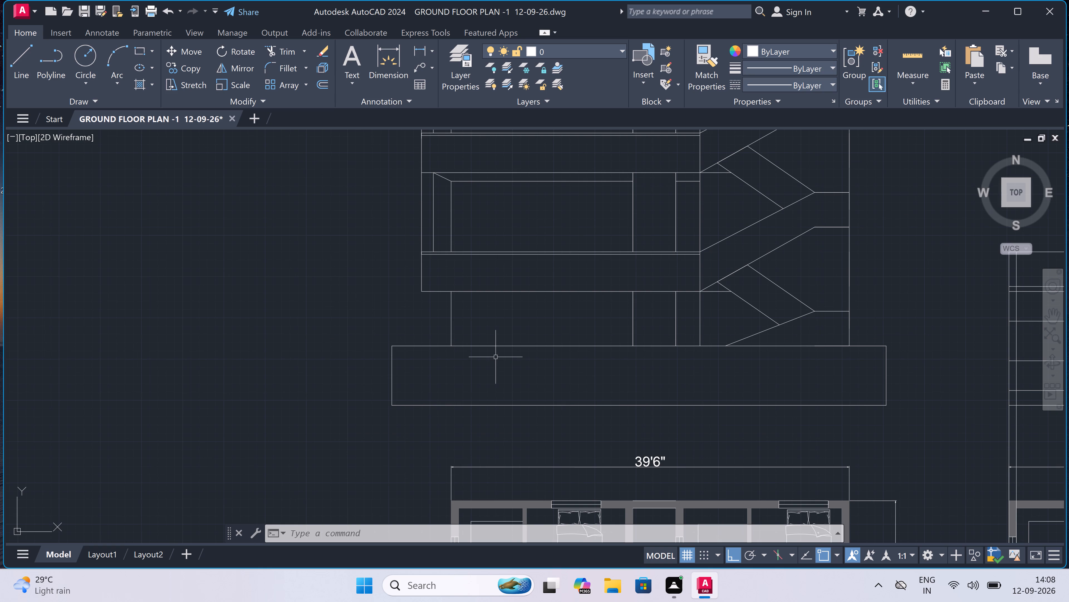
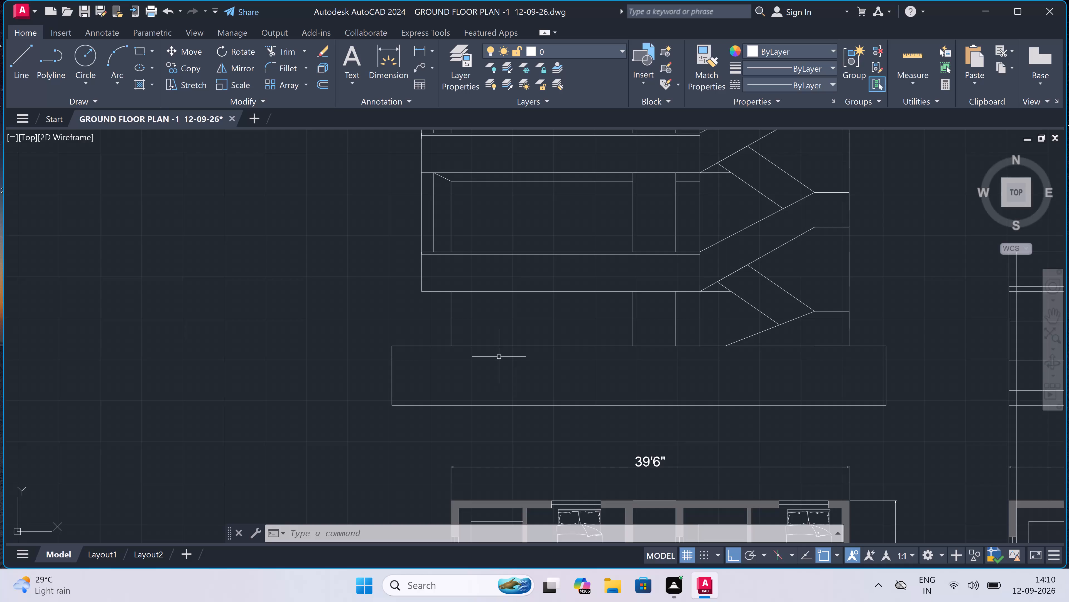
Draw a 1' wide upright post at the base's left end, rising about 2'-7" above the base top and ending at its bottom line.
scroll(507, 373, "down", 1)
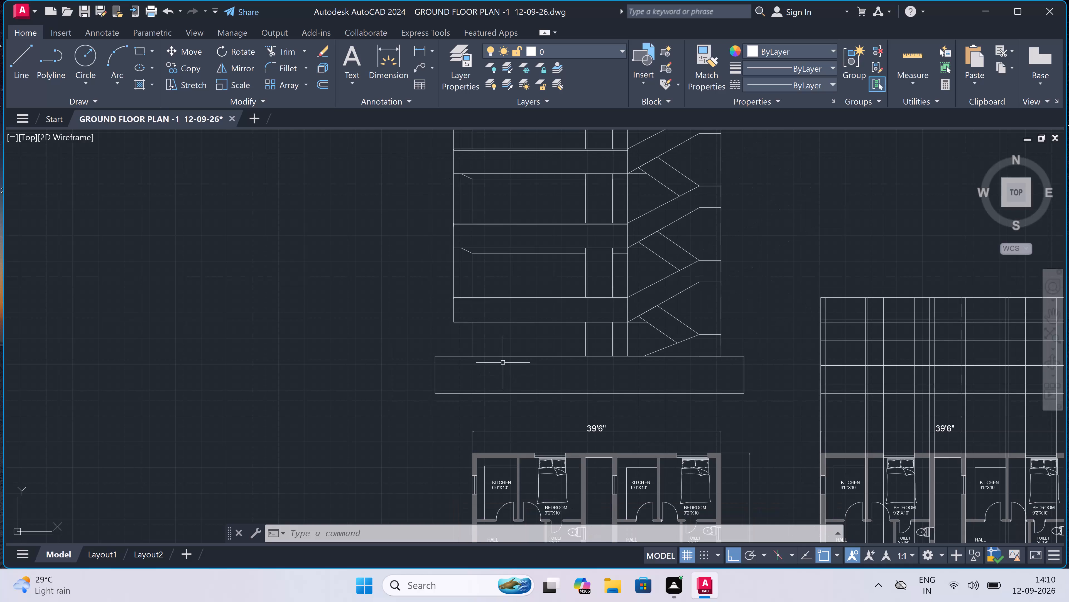
scroll(500, 359, "down", 1)
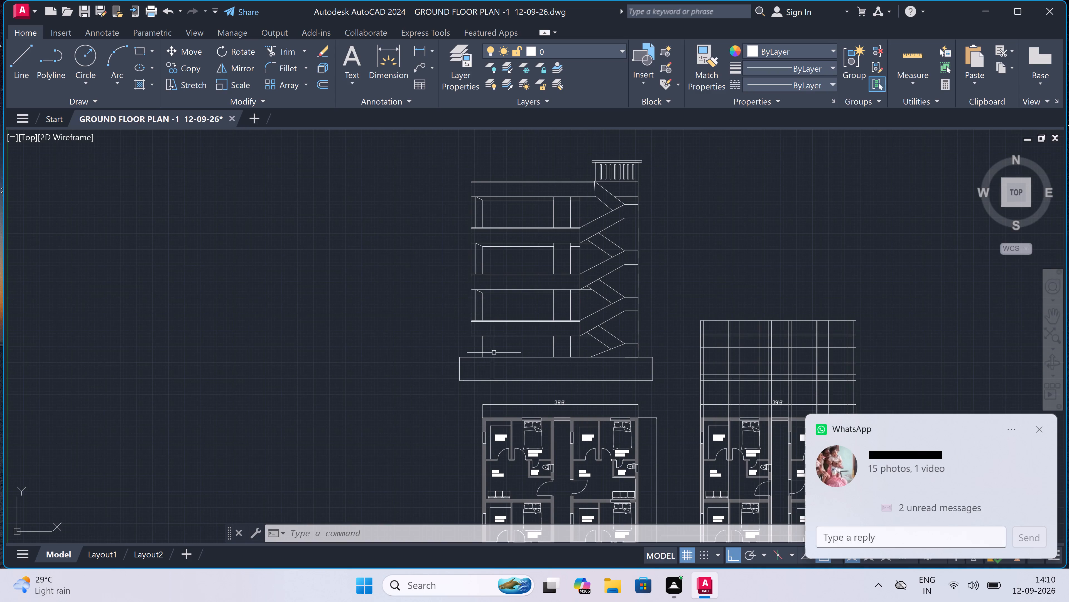
scroll(612, 377, "up", 1)
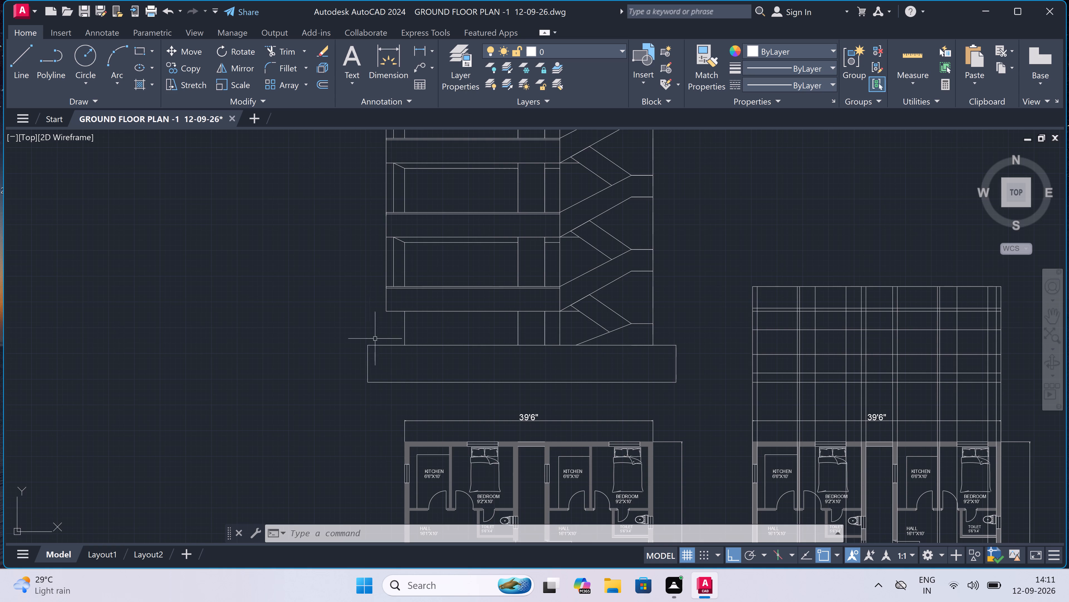
scroll(379, 338, "up", 2)
scroll(407, 362, "up", 1)
scroll(407, 362, "down", 2)
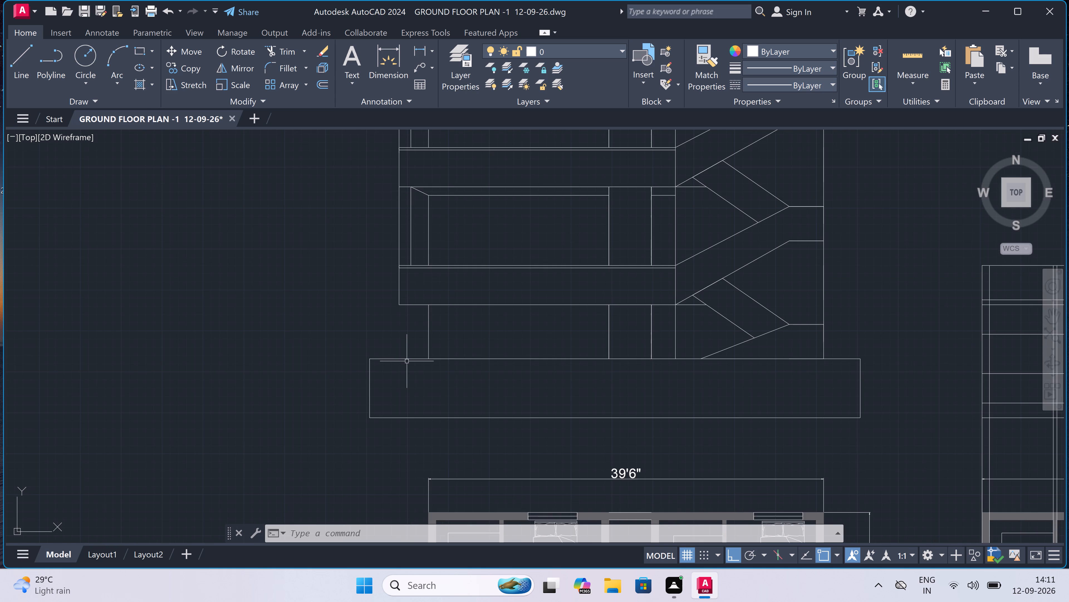
key("l")
key("space")
left_click(370, 356)
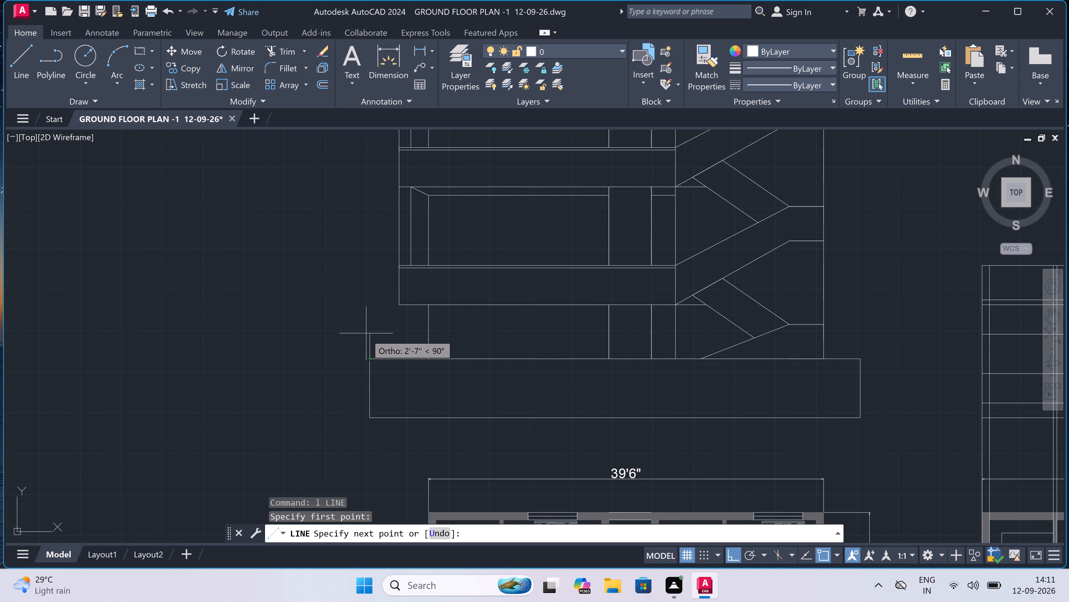
double_click(367, 333)
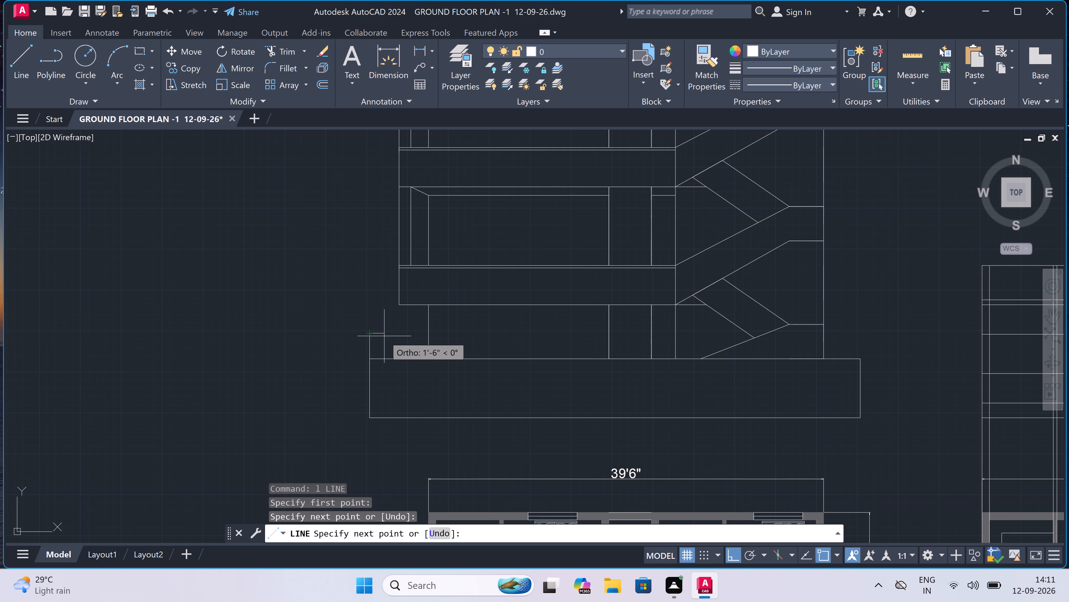
type("1'")
key("space")
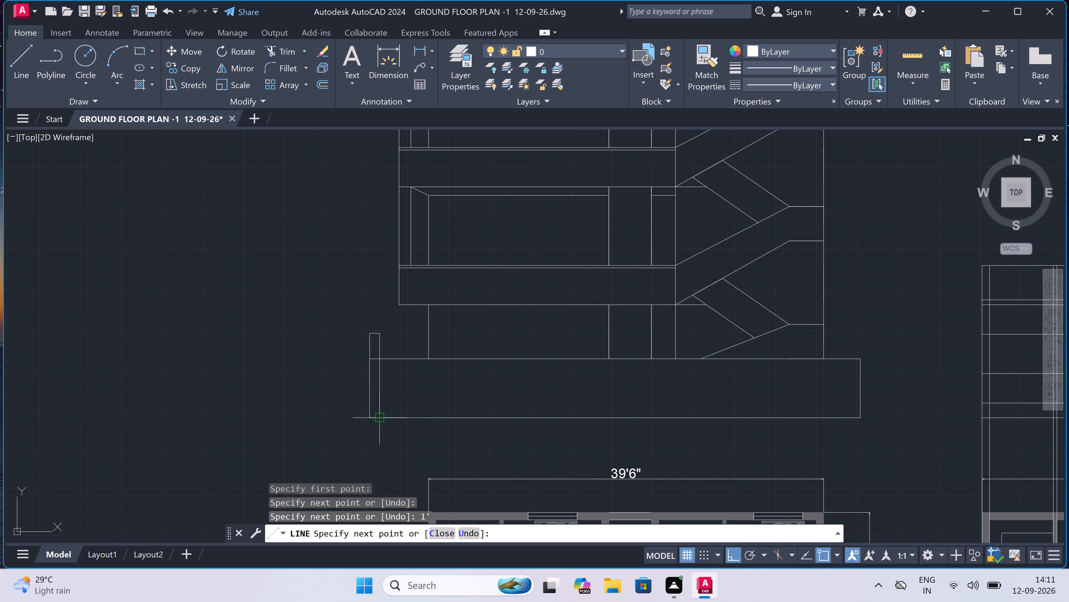
left_click(378, 415)
key("Escape")
Trim the base's top line where it crosses the left post.
type("tr")
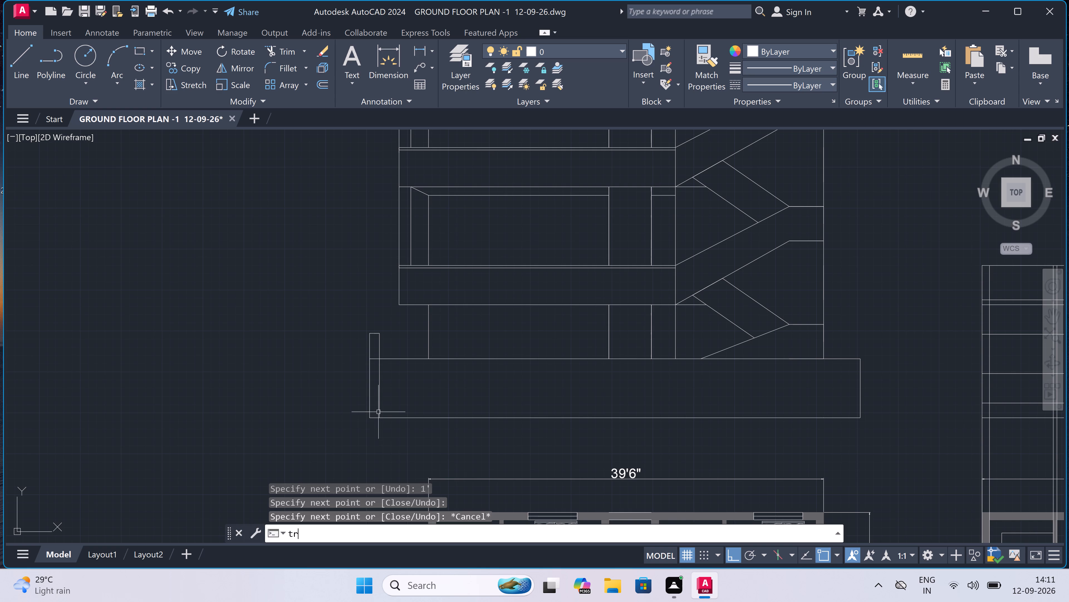
key("space")
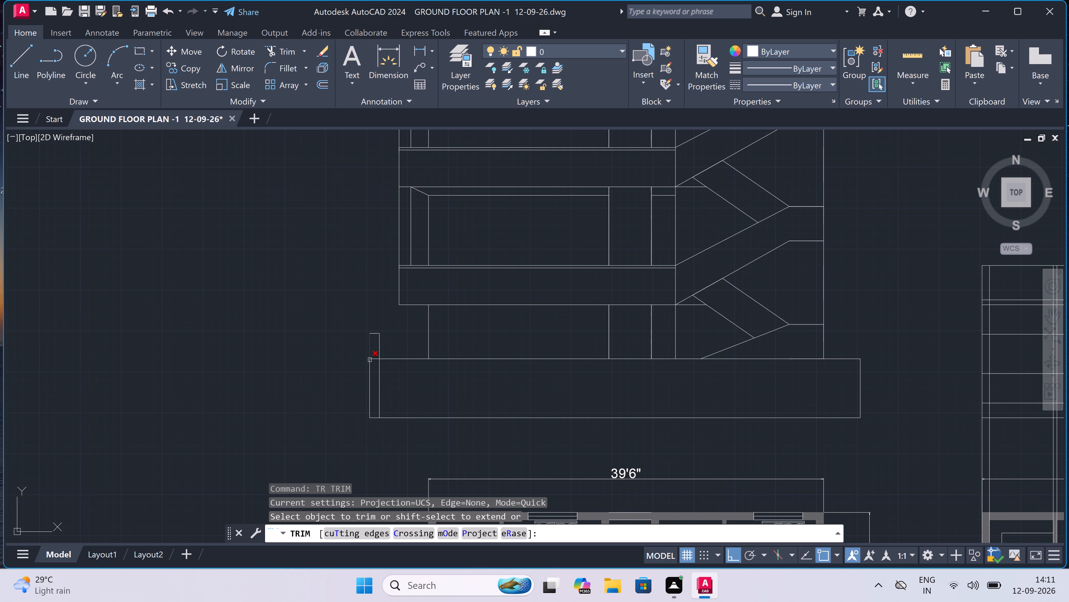
left_click(372, 359)
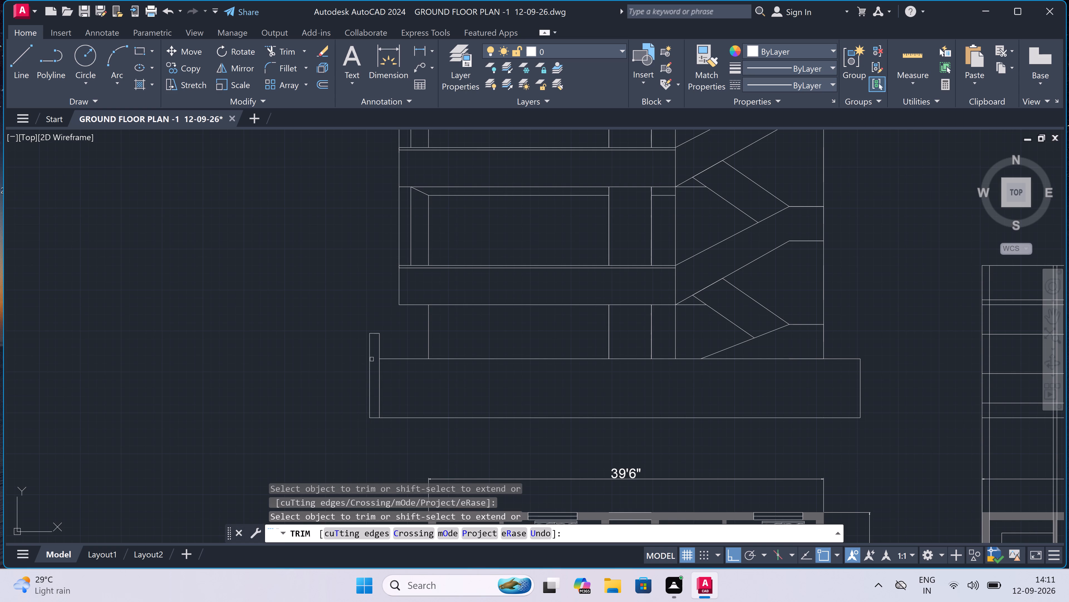
key("Escape")
key("space")
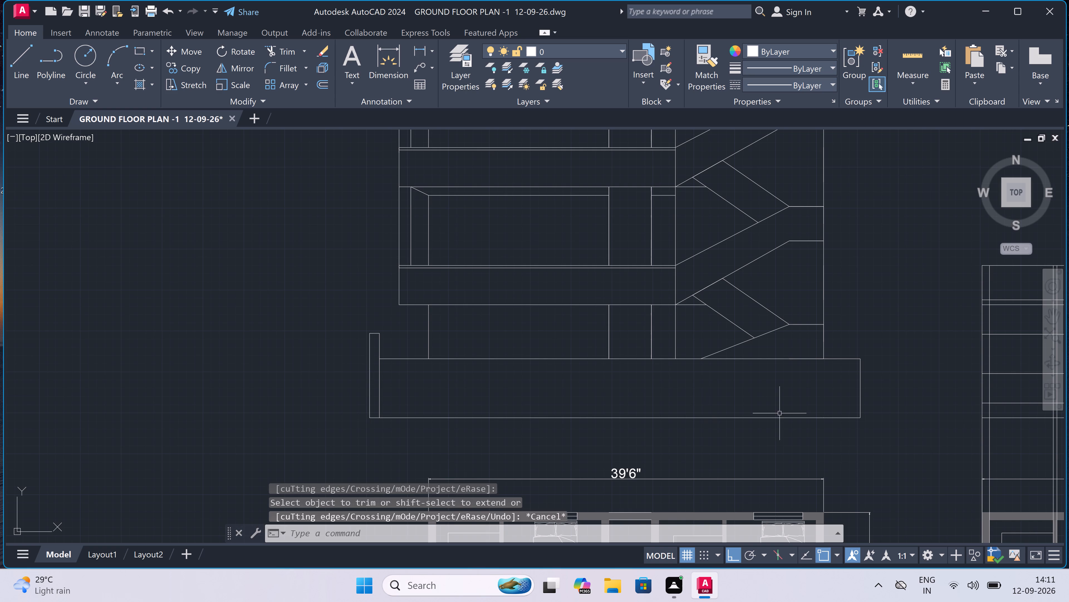
key("Escape")
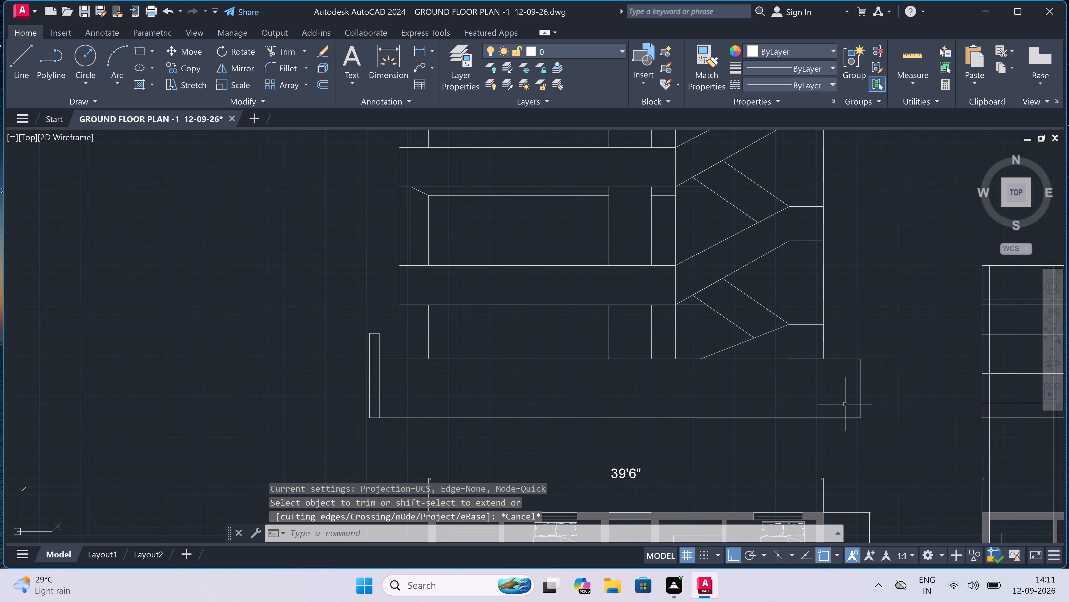
Draw a matching 1' wide post at the base's right end, from its bottom line up to the left post's height.
key("l")
key("space")
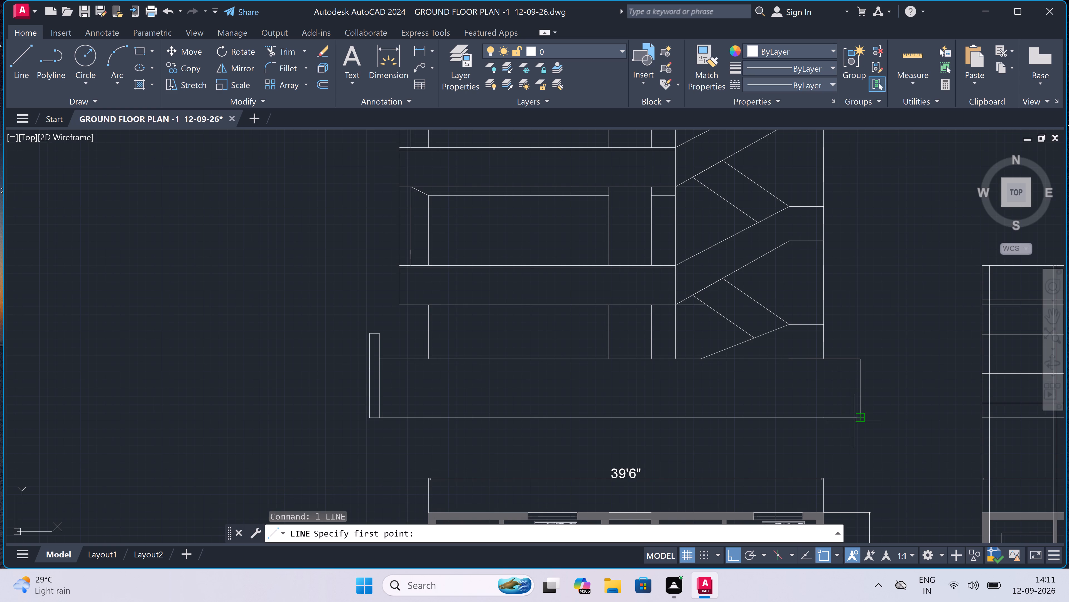
left_click(859, 416)
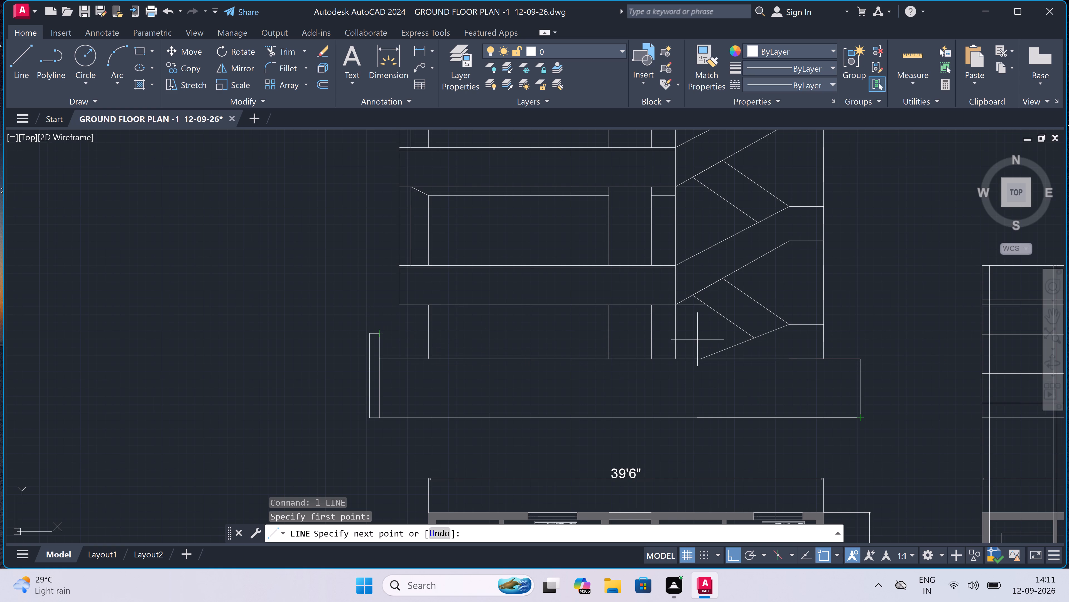
left_click(860, 332)
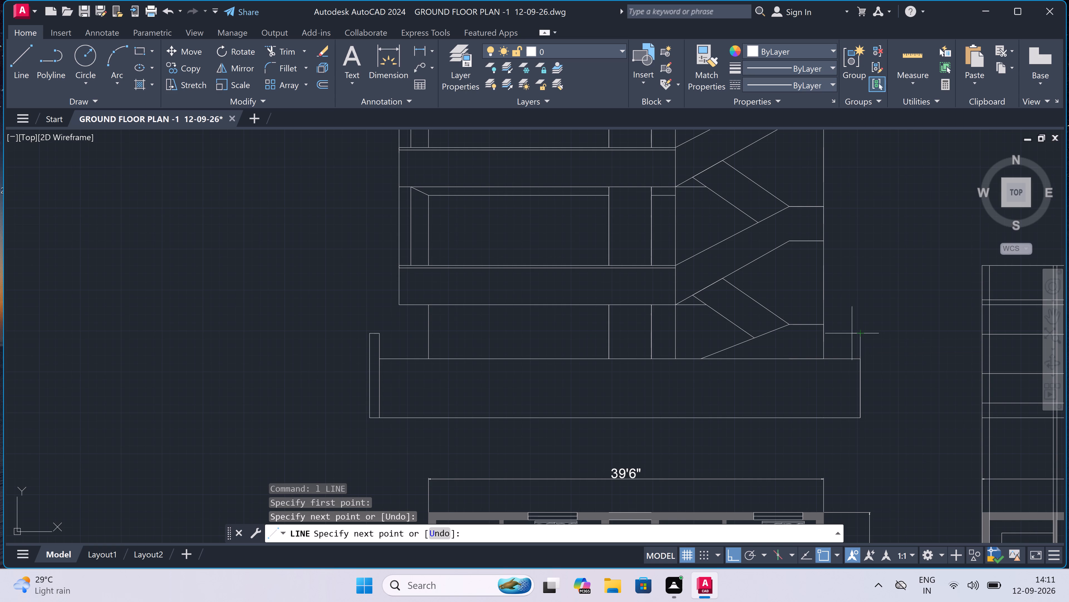
key("1")
type("'")
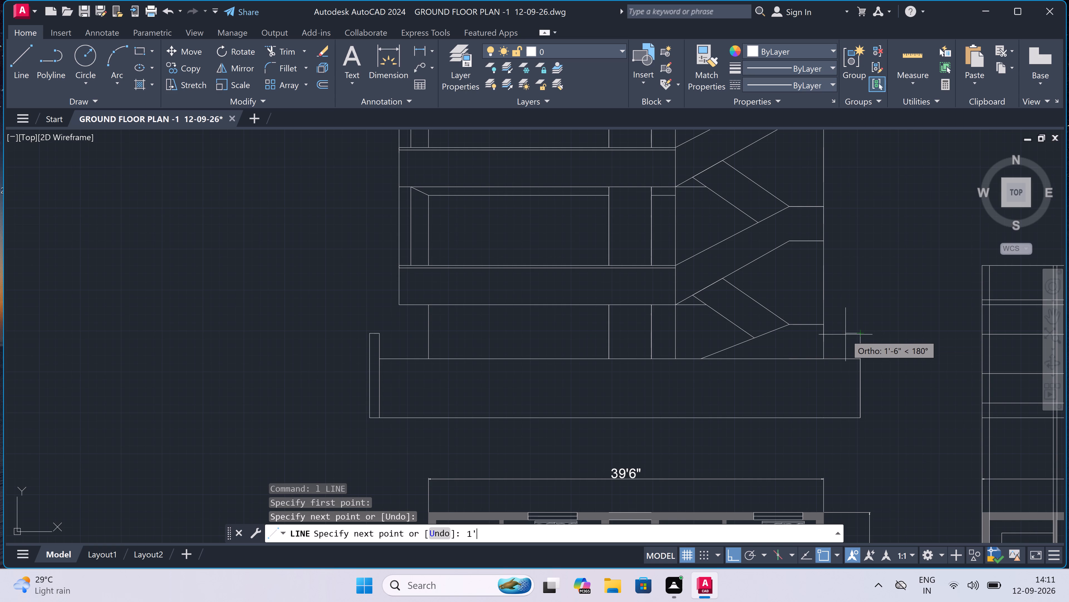
key("space")
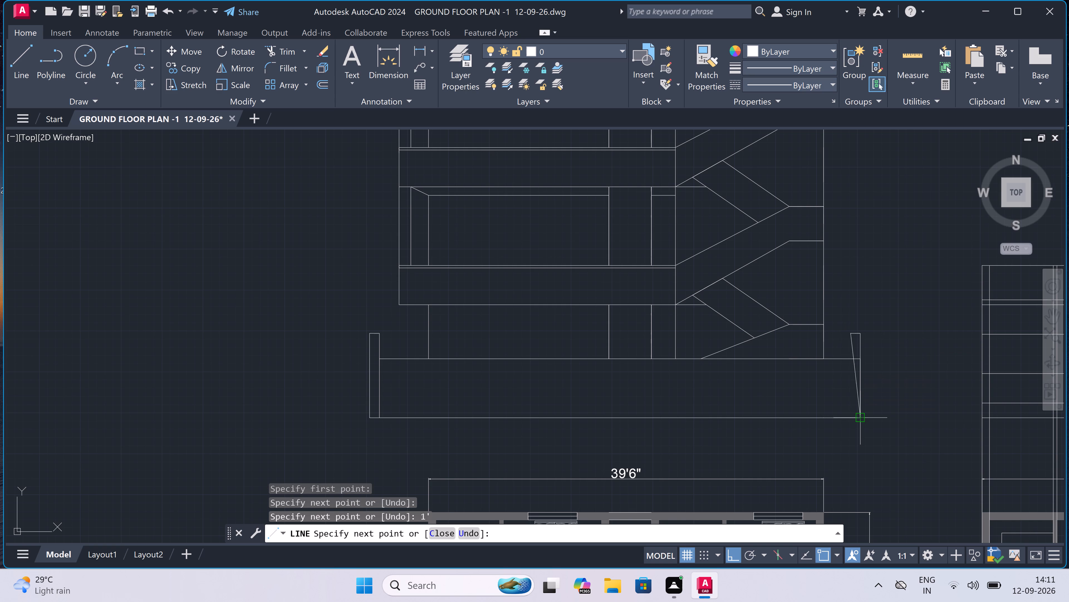
left_click(850, 417)
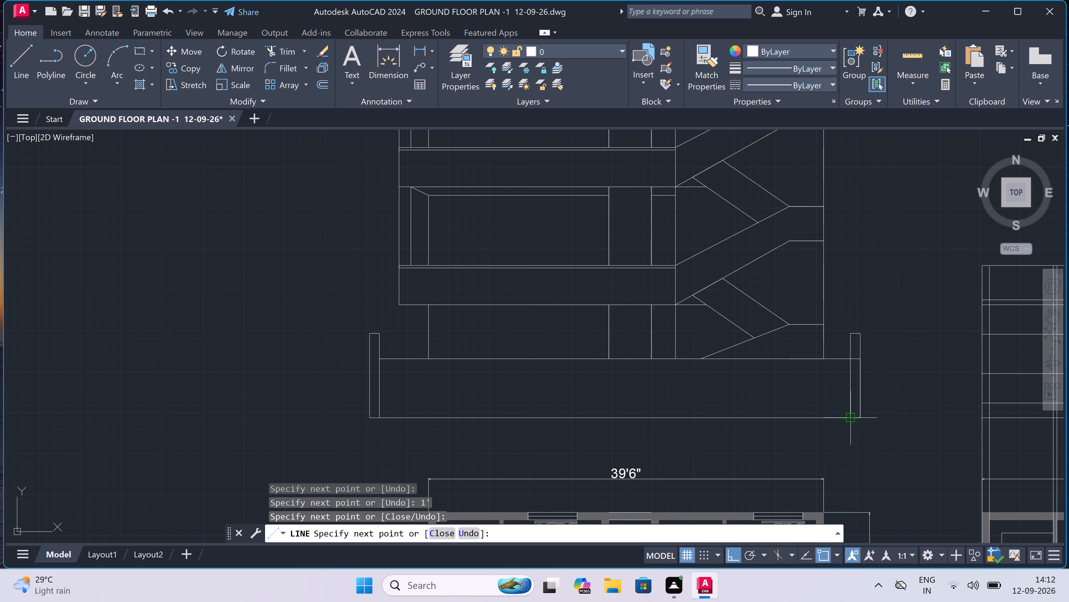
key("Escape")
Trim the base's top line where it crosses the right post.
scroll(851, 418, "down", 3)
scroll(876, 399, "up", 4)
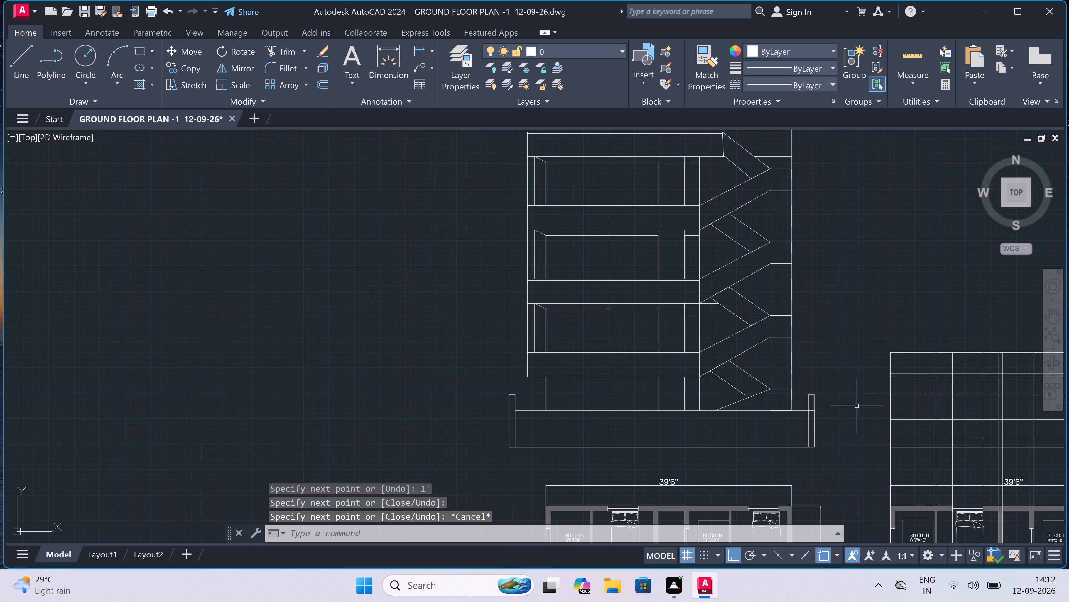
scroll(820, 440, "up", 2)
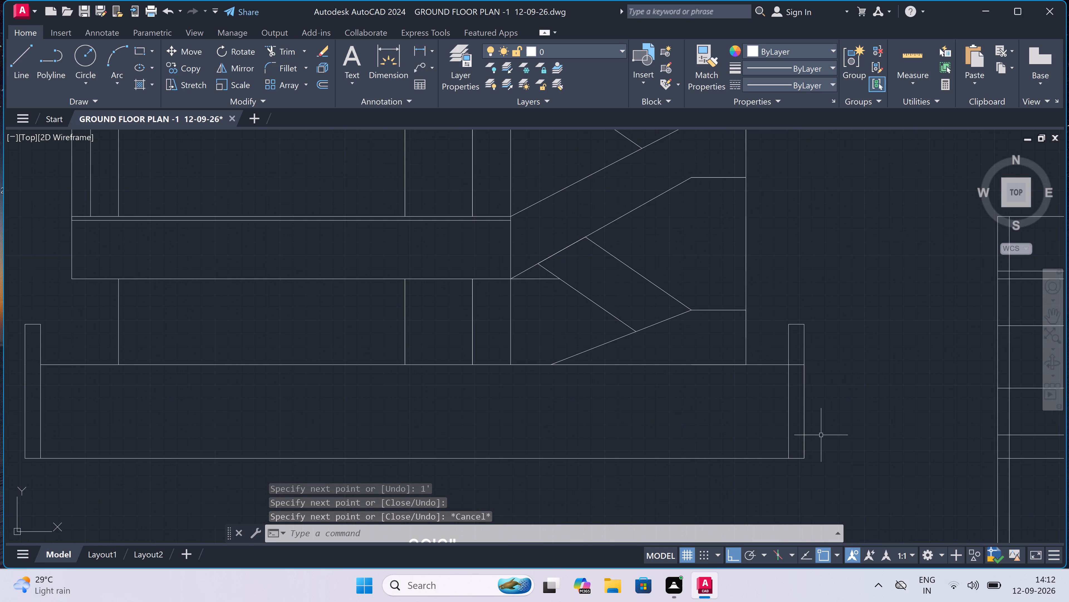
type("tr")
key("space")
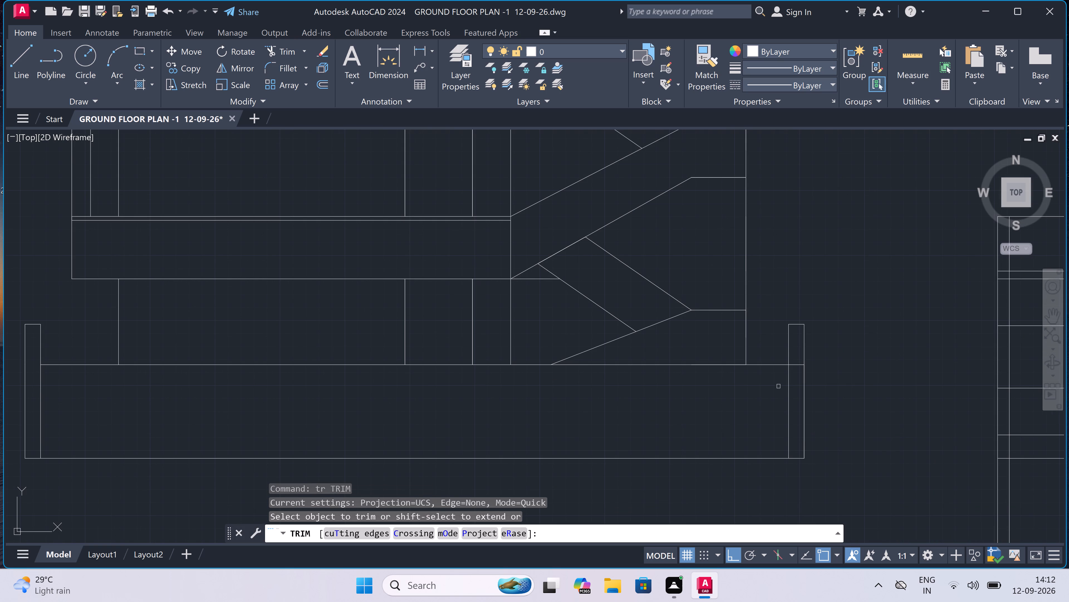
left_click(797, 369)
left_click(795, 360)
key("Escape")
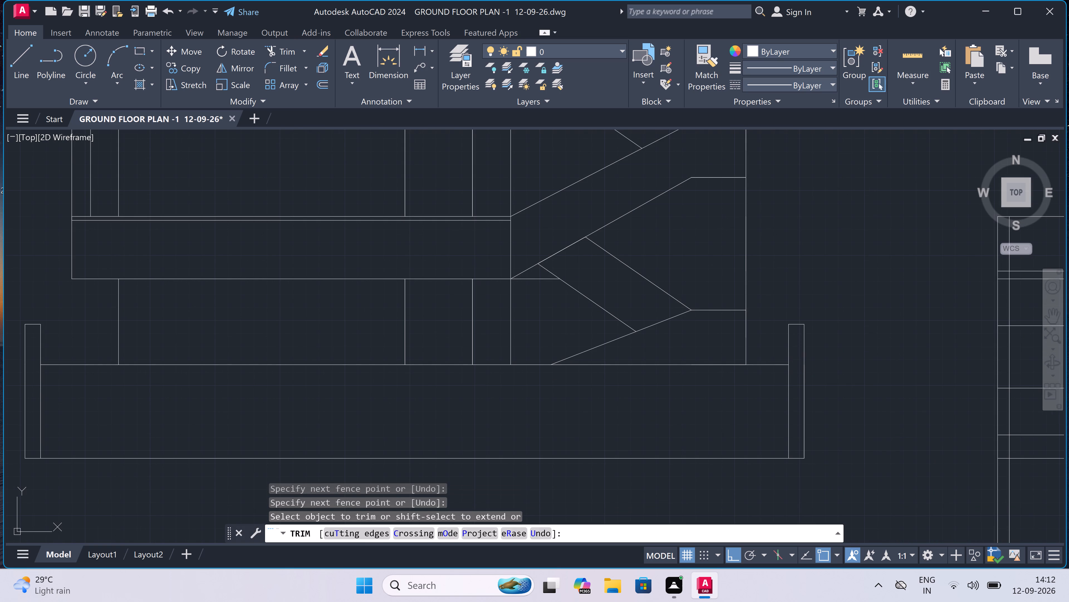
Draw a horizontal line across the left post at the midpoint of its outer edge above the base top.
scroll(791, 363, "down", 3)
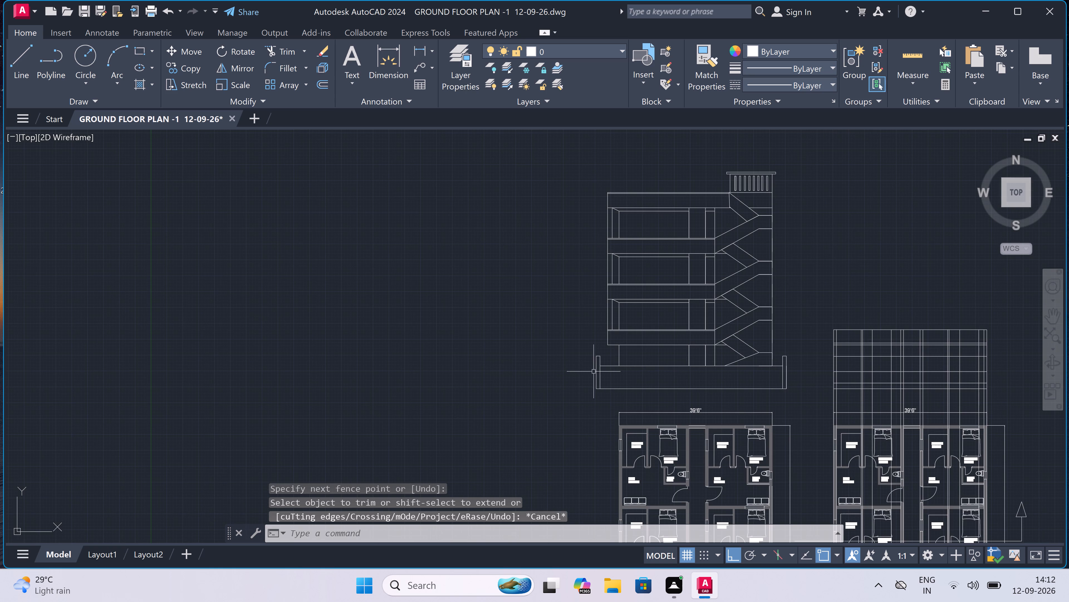
scroll(610, 360, "up", 2)
scroll(648, 406, "up", 2)
scroll(648, 402, "down", 3)
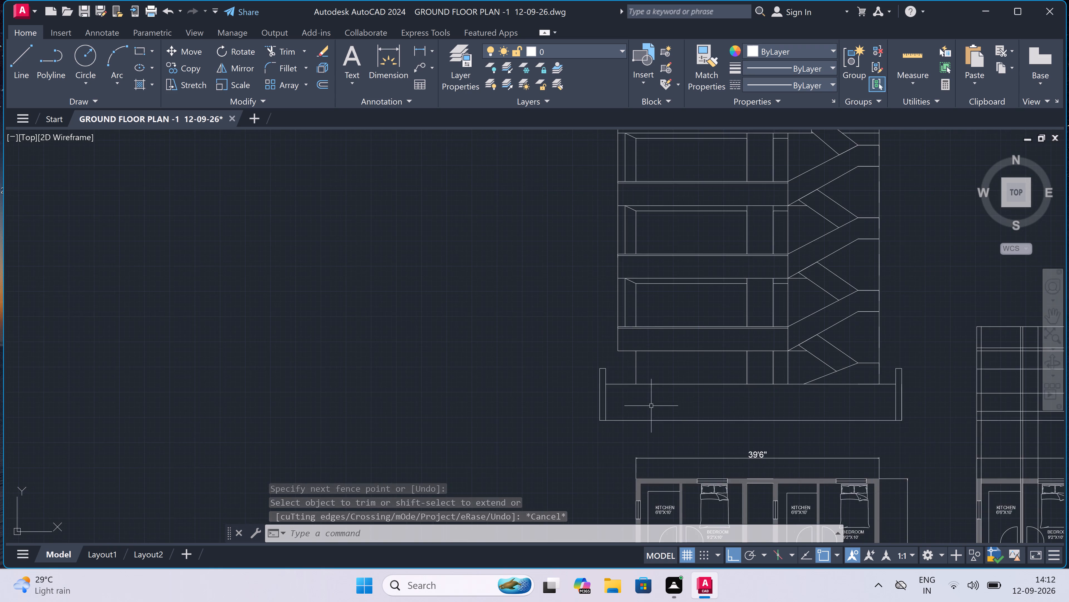
scroll(682, 418, "up", 2)
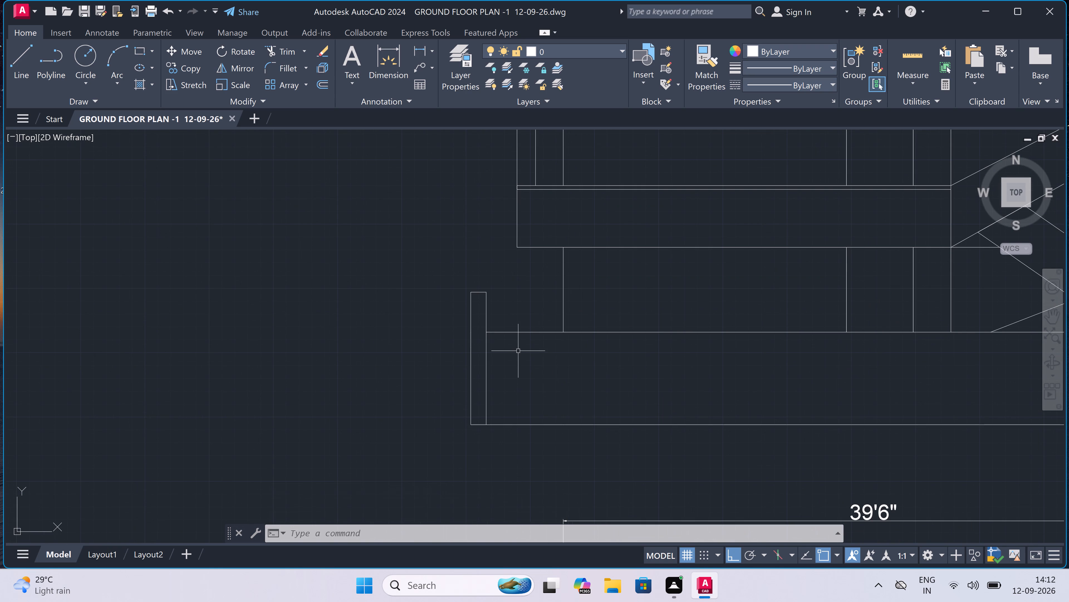
key("l")
key("space")
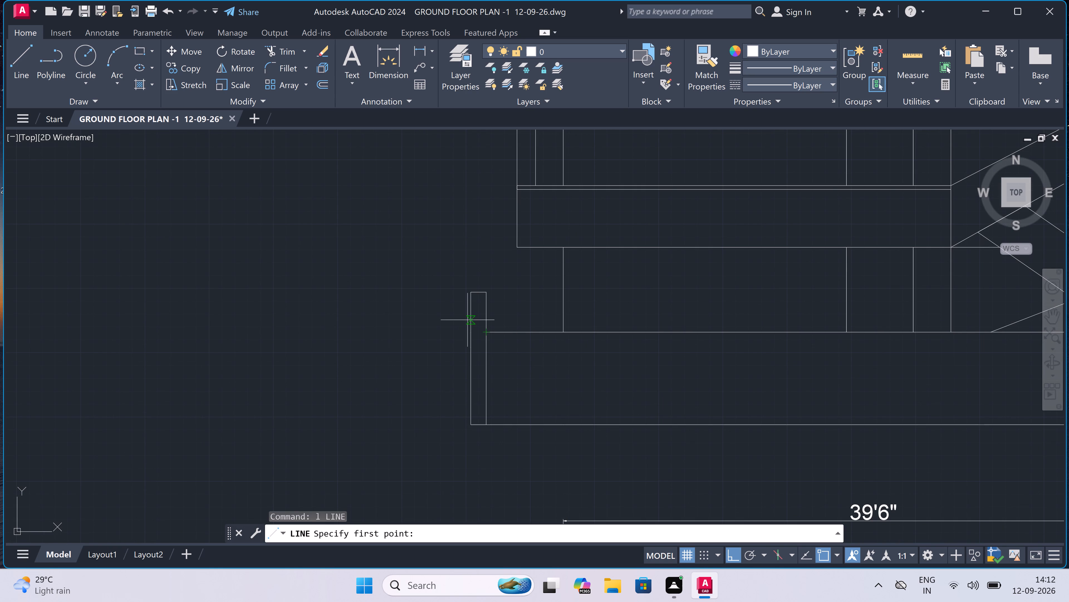
scroll(466, 315, "up", 1)
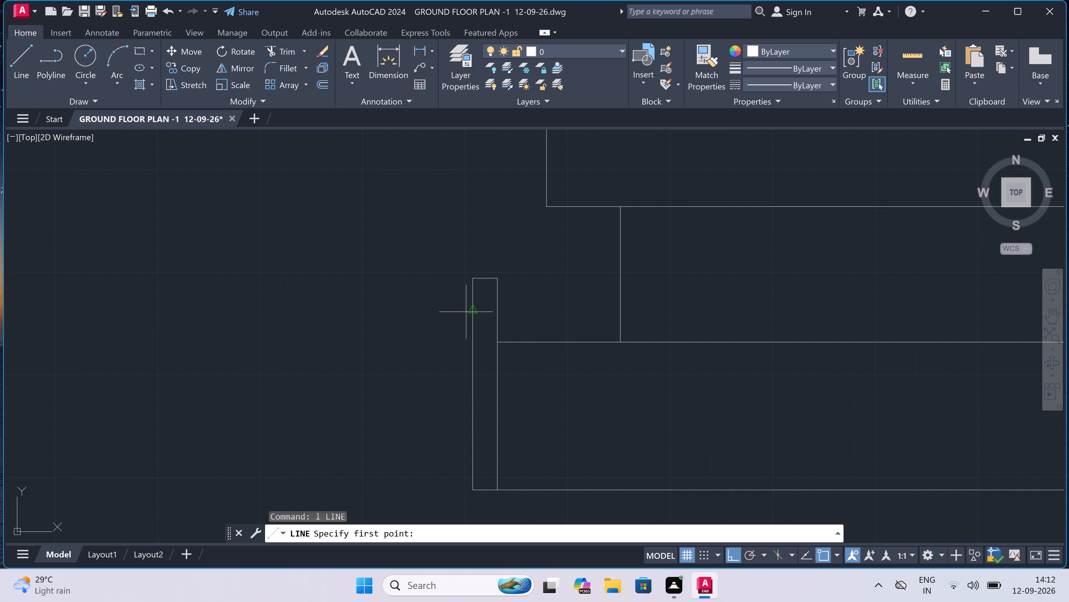
left_click(472, 310)
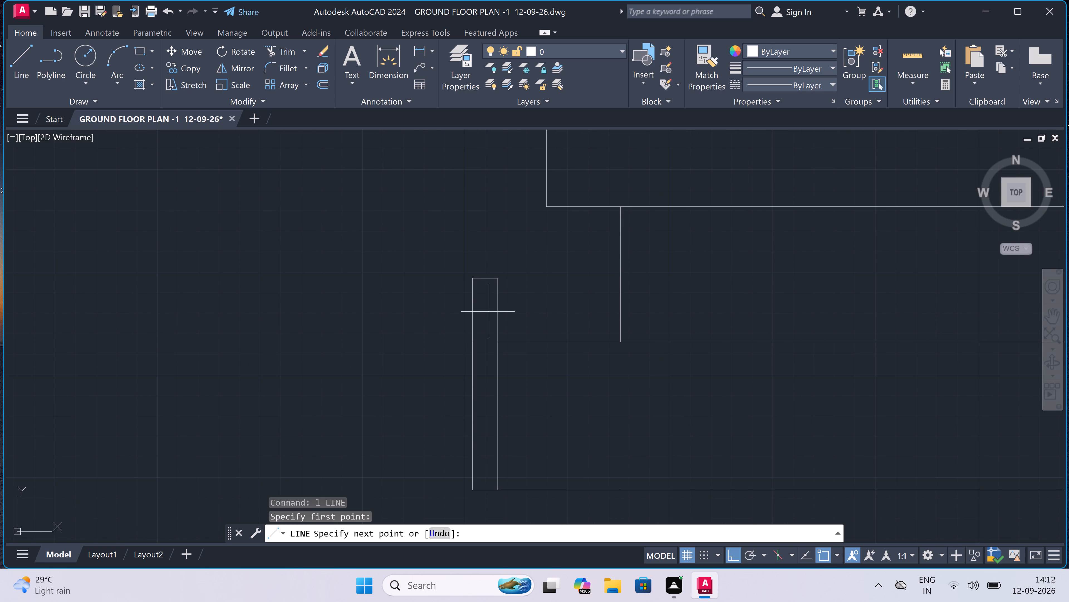
double_click(499, 308)
key("Escape")
Trim away the left post's sides and top edge above the new horizontal line.
type("tr")
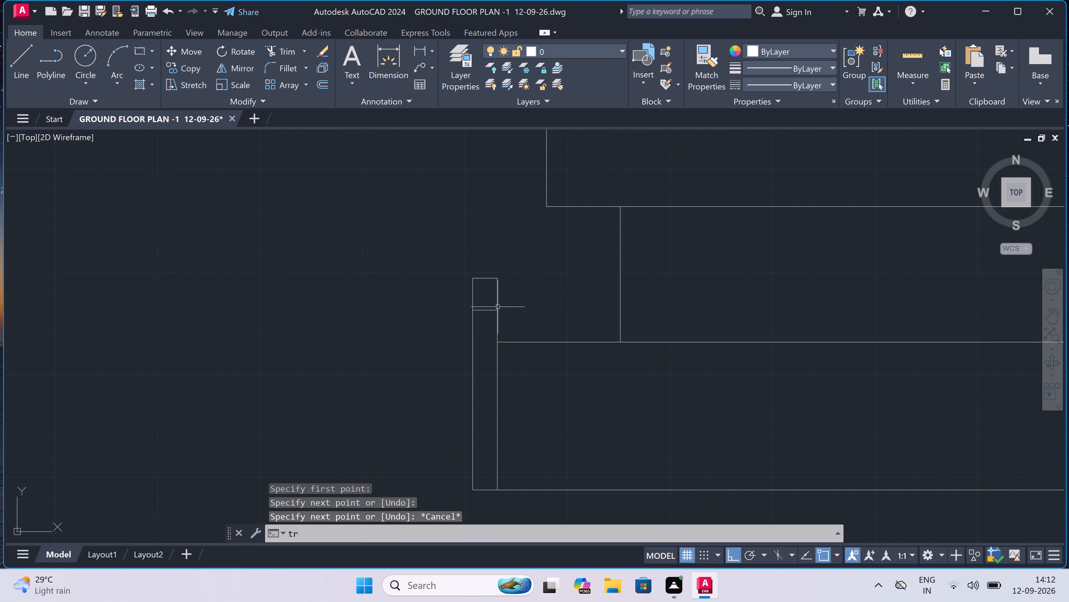
key("space")
left_click(495, 302)
left_click(463, 287)
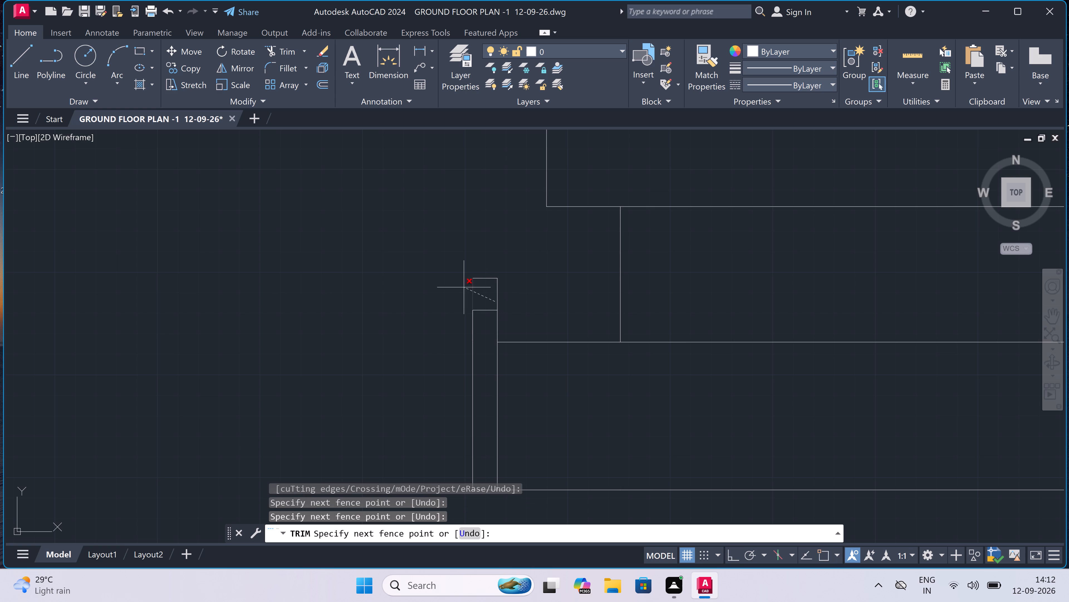
left_click(462, 286)
left_click(506, 277)
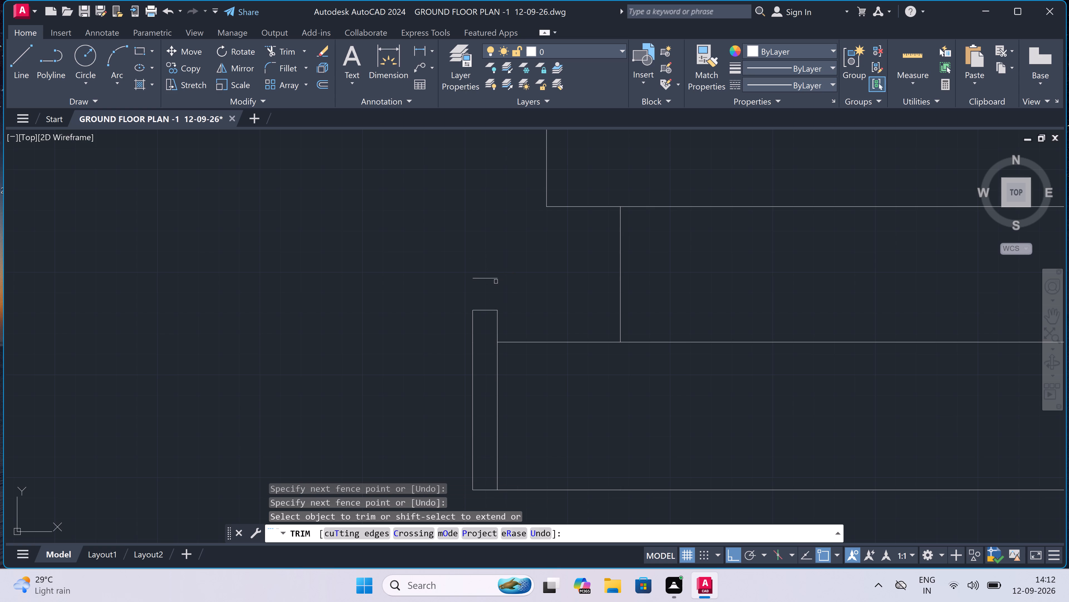
left_click(488, 283)
left_click(478, 264)
key("Escape")
Draw a horizontal line across the base's right post, level with the lowered left post's top.
scroll(455, 263, "down", 4)
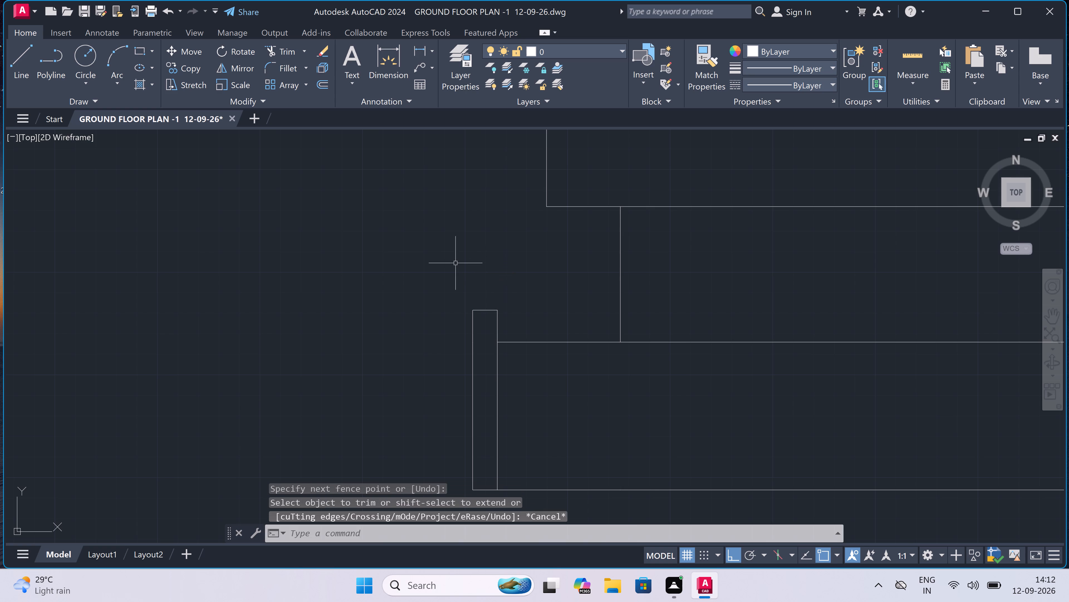
scroll(753, 273, "up", 4)
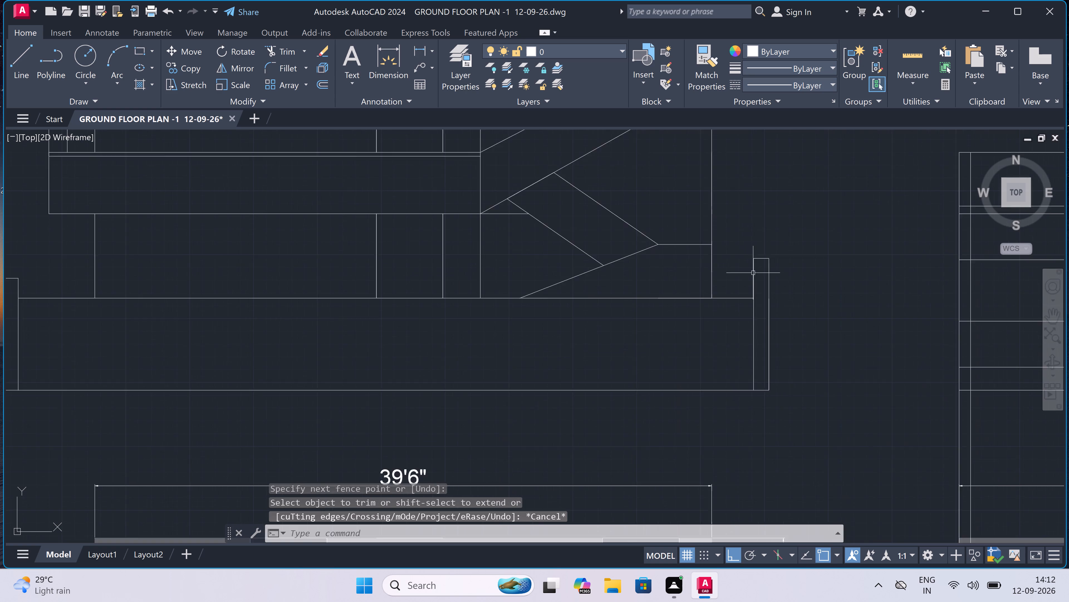
key("space")
scroll(764, 298, "up", 1)
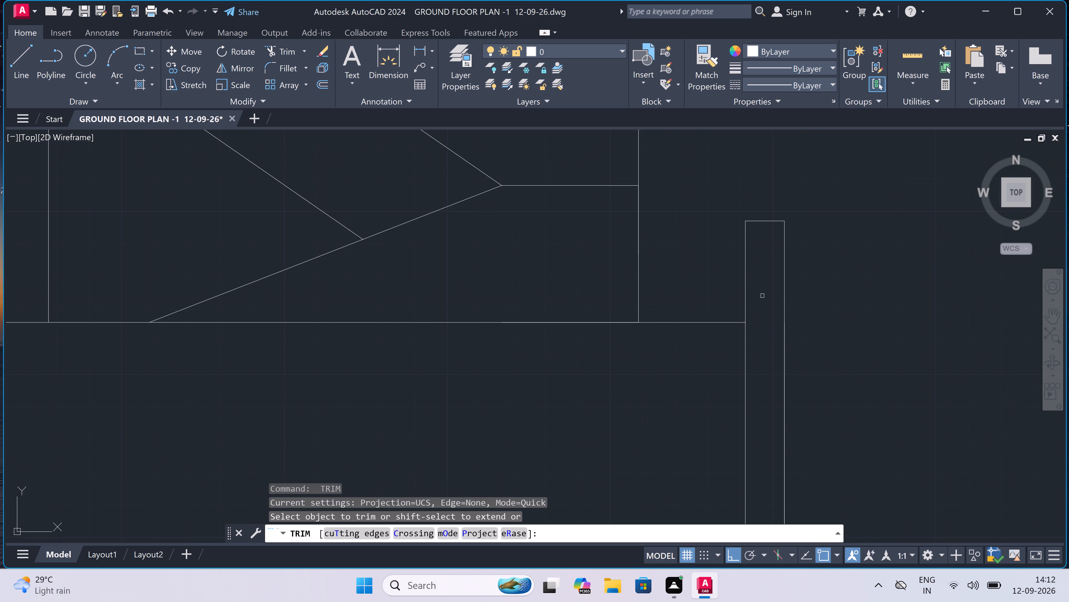
key("Escape")
key("l")
key("space")
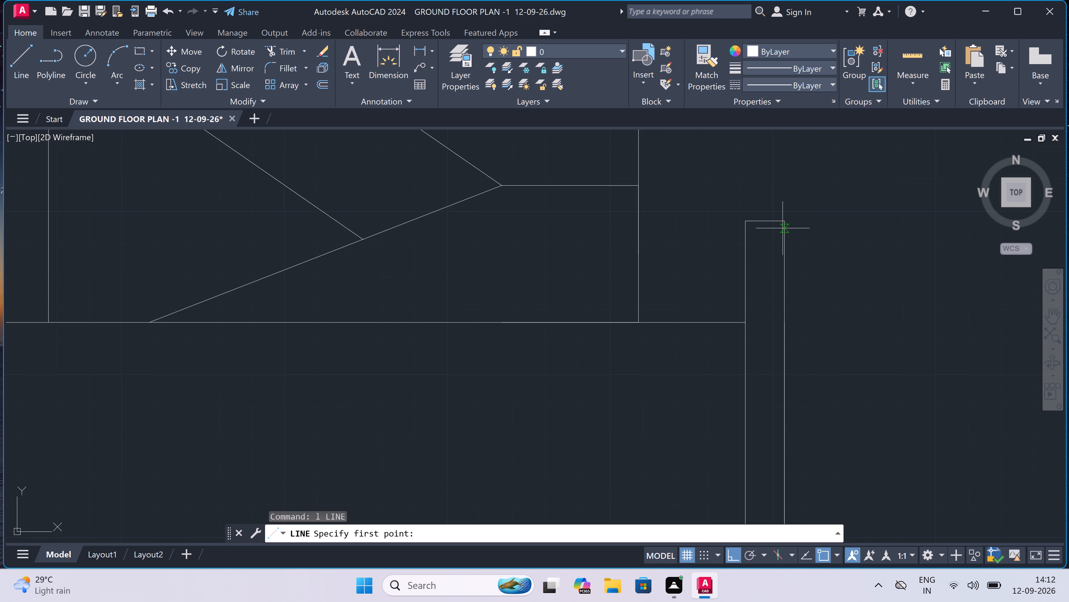
scroll(787, 268, "down", 2)
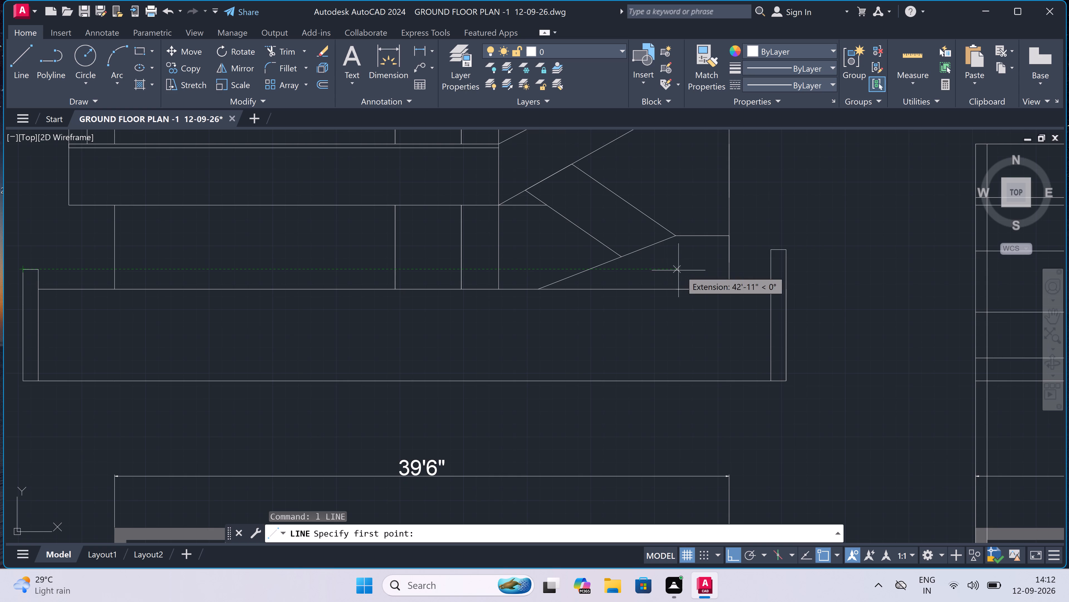
left_click(769, 266)
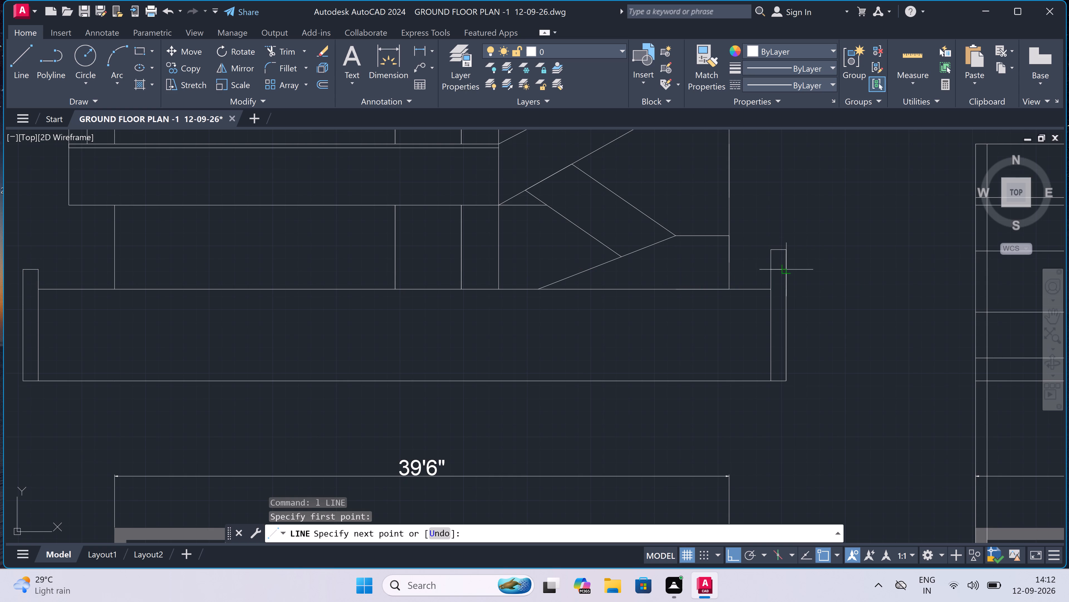
double_click(786, 266)
key("Escape")
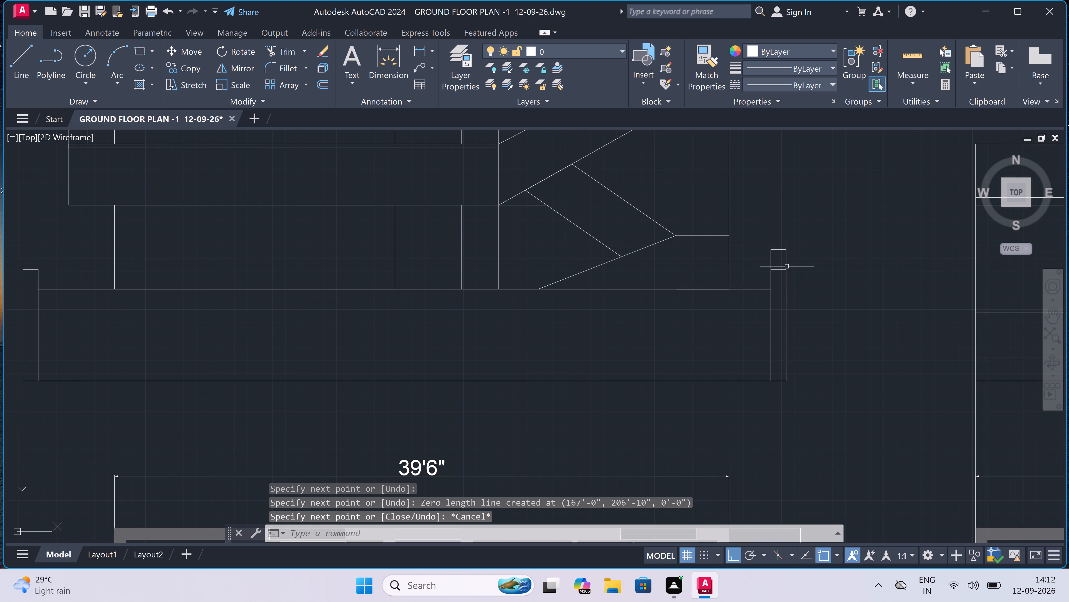
Trim away the right post's sides and top edge above the new horizontal line.
type("tr")
key("space")
scroll(787, 262, "up", 4)
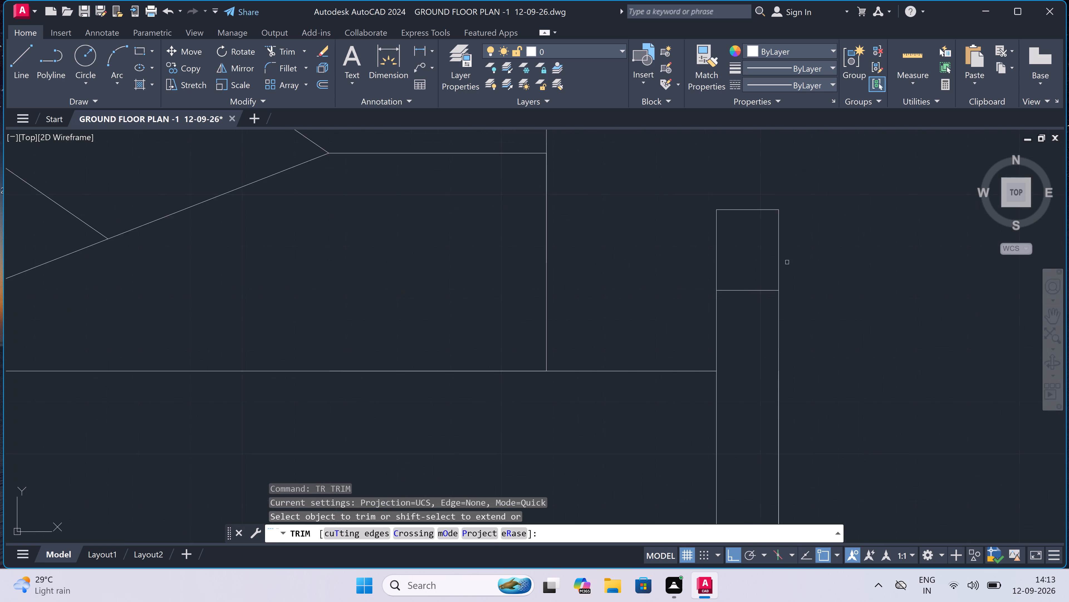
left_click(787, 261)
left_click(660, 270)
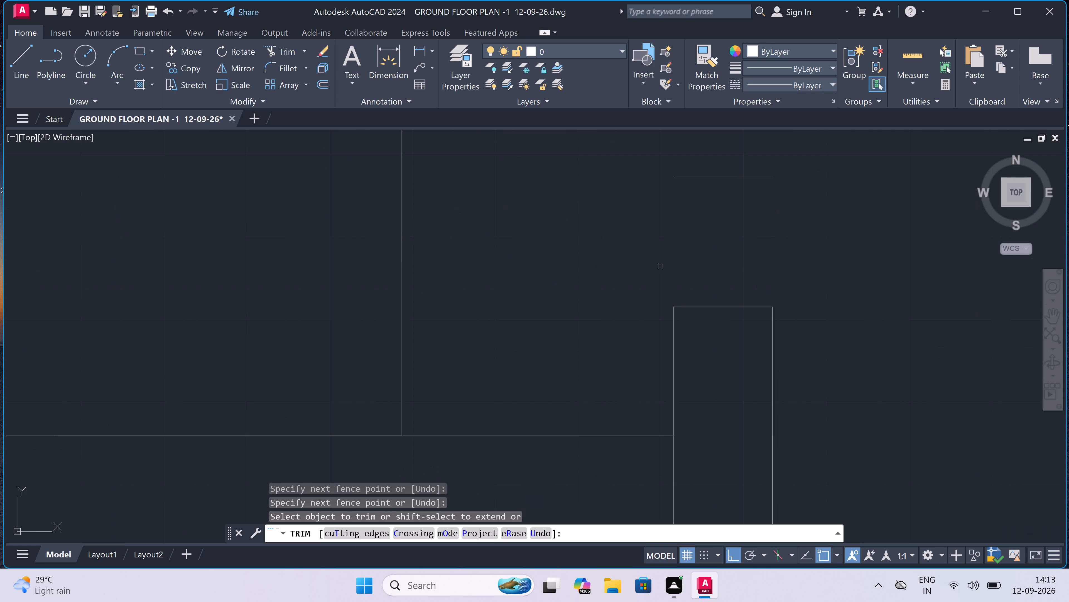
scroll(665, 259, "down", 2)
left_click(668, 254)
left_click(675, 221)
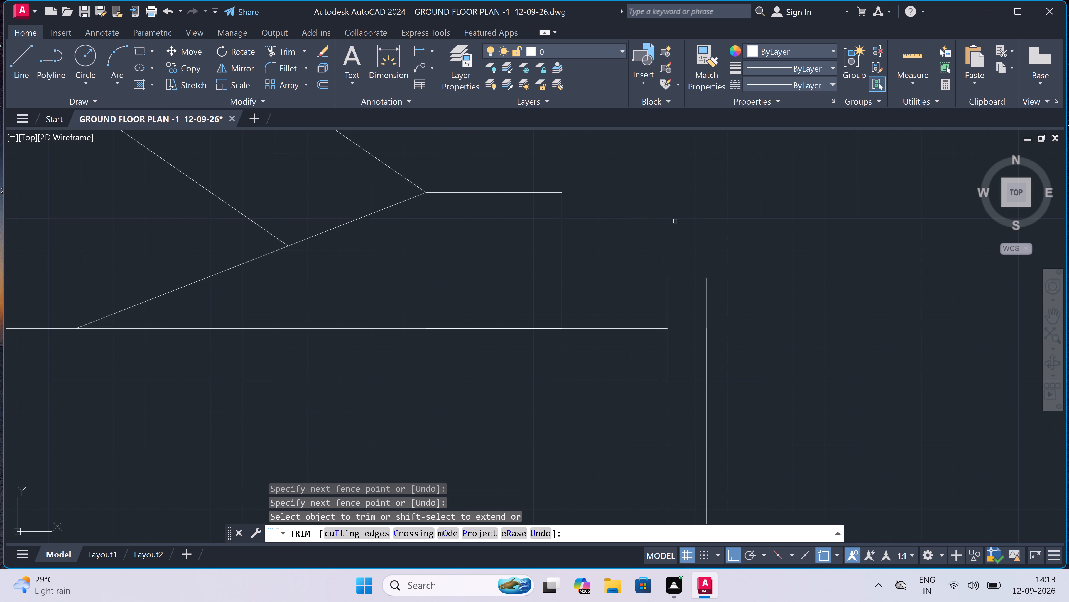
key("Escape")
Draw a 2" wide vertical strip over the base's full height, between the left post and the building's left wall line.
scroll(675, 221, "down", 4)
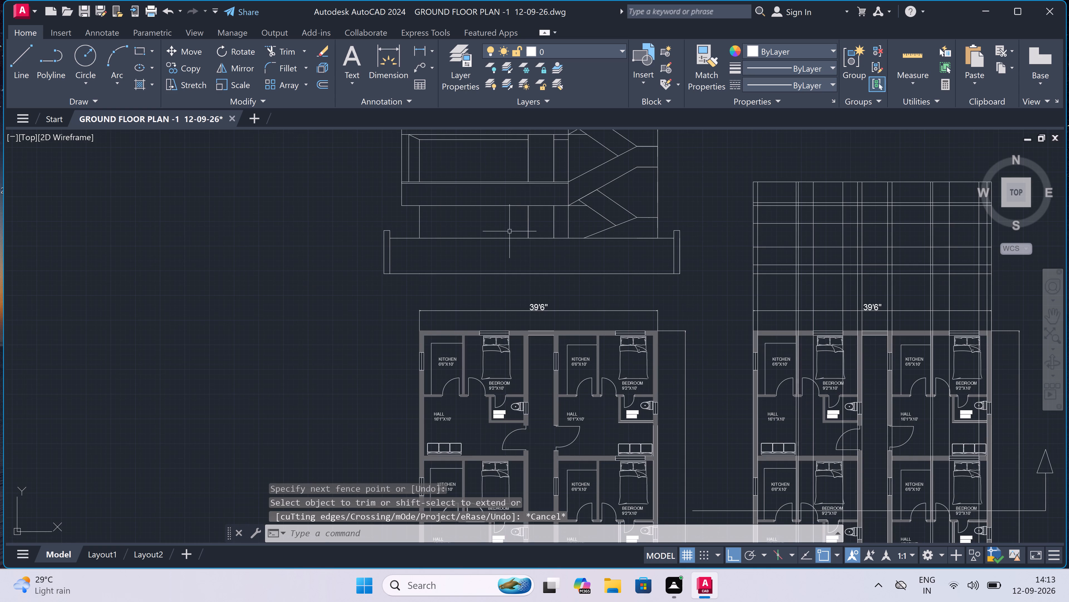
scroll(398, 237, "up", 4)
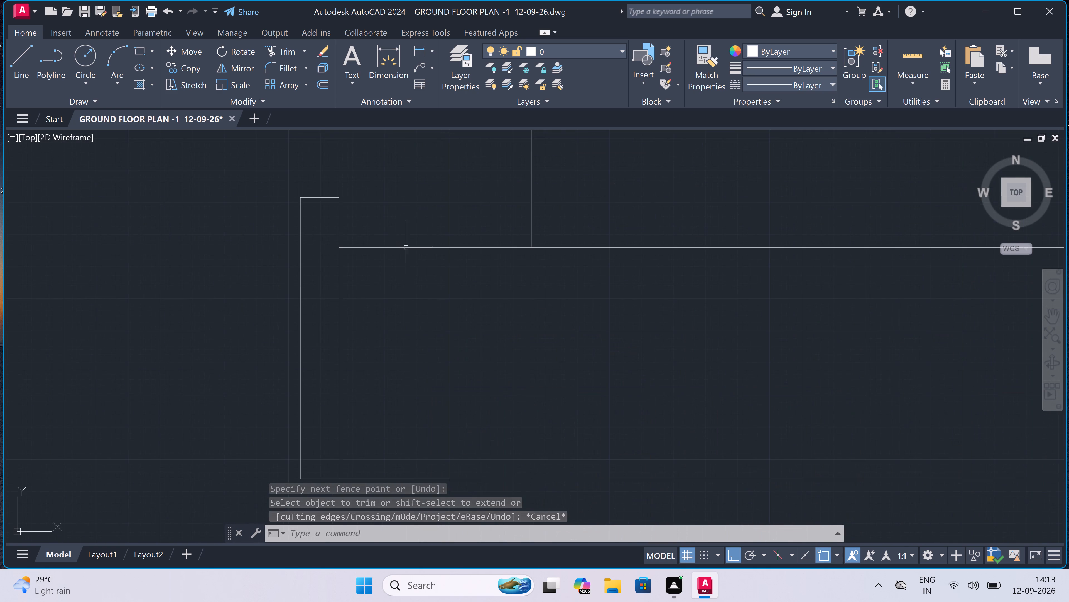
scroll(426, 275, "down", 2)
key("l")
key("space")
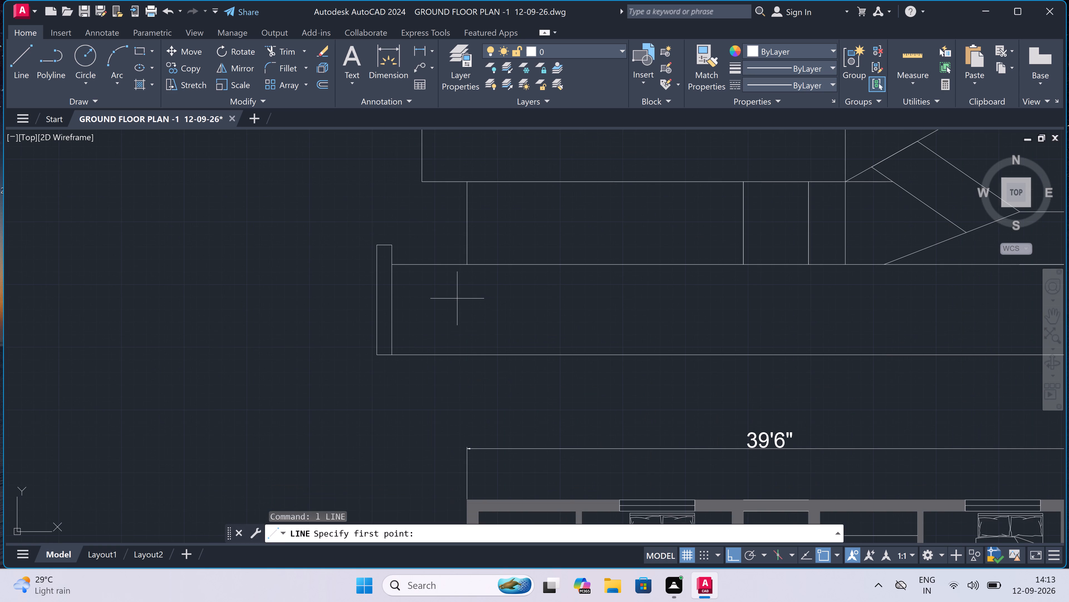
left_click(437, 263)
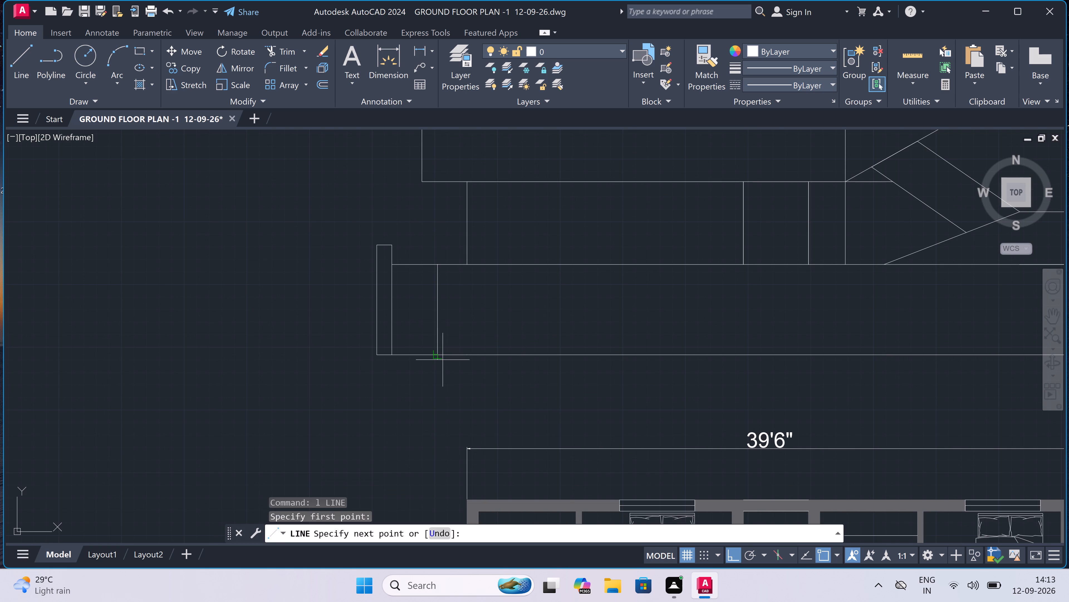
left_click(441, 356)
key("2")
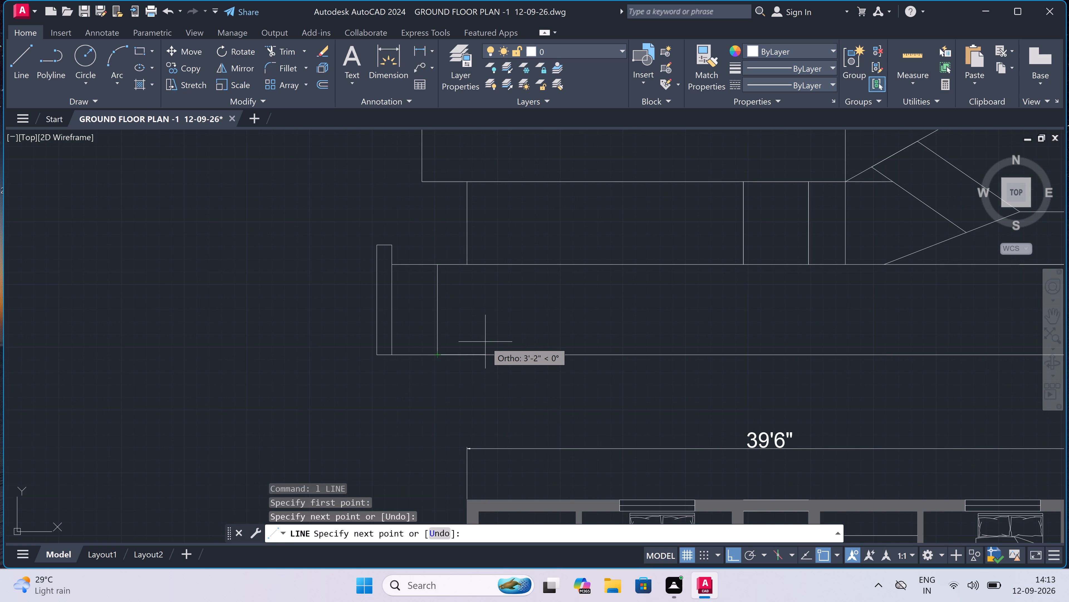
type("\"")
key("space")
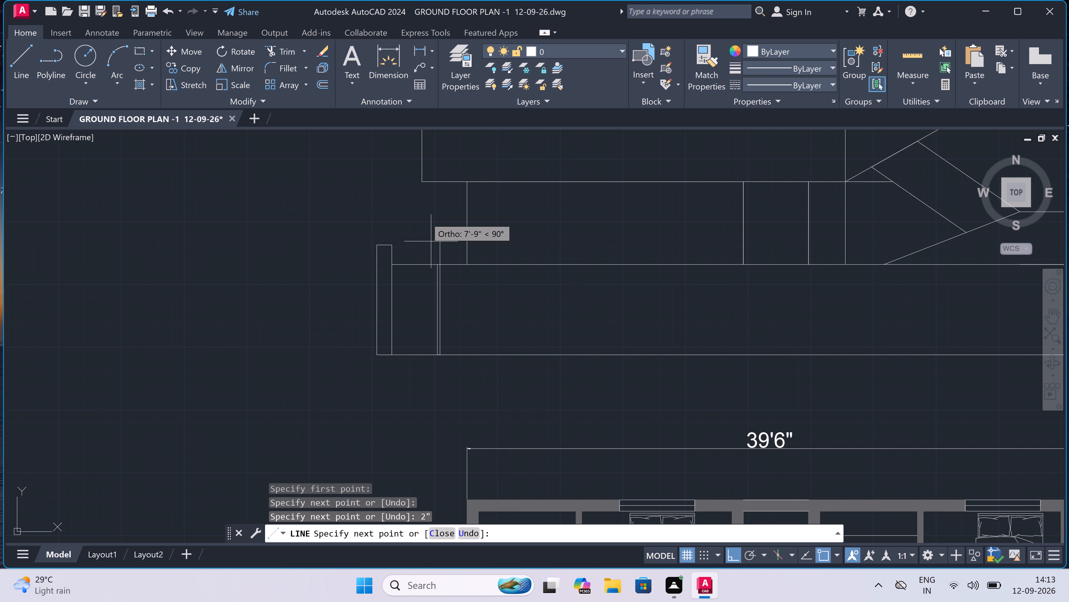
scroll(442, 249, "up", 2)
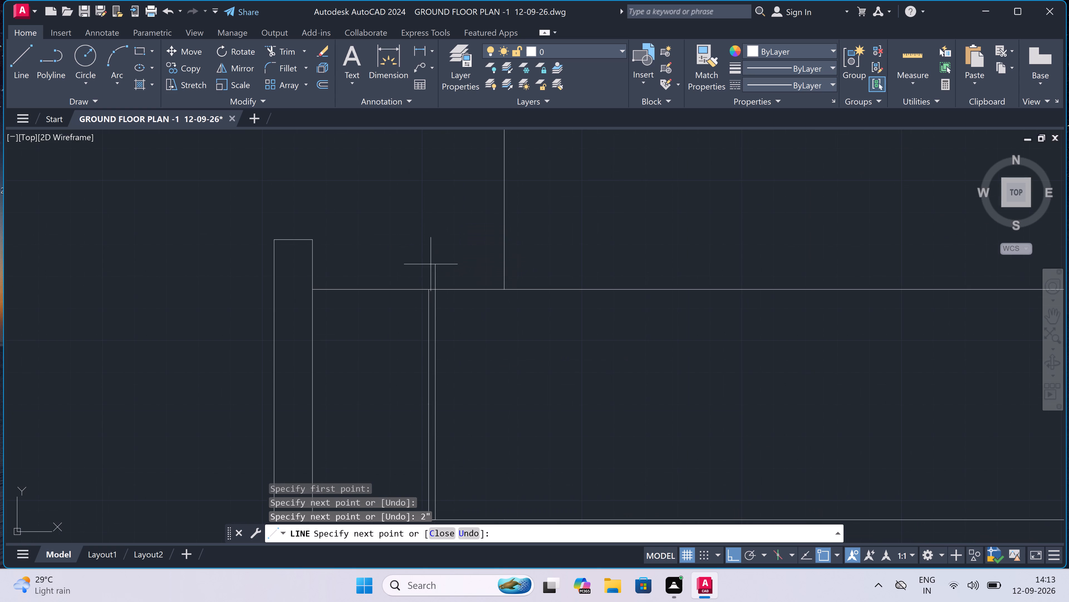
left_click(440, 285)
scroll(440, 285, "down", 1)
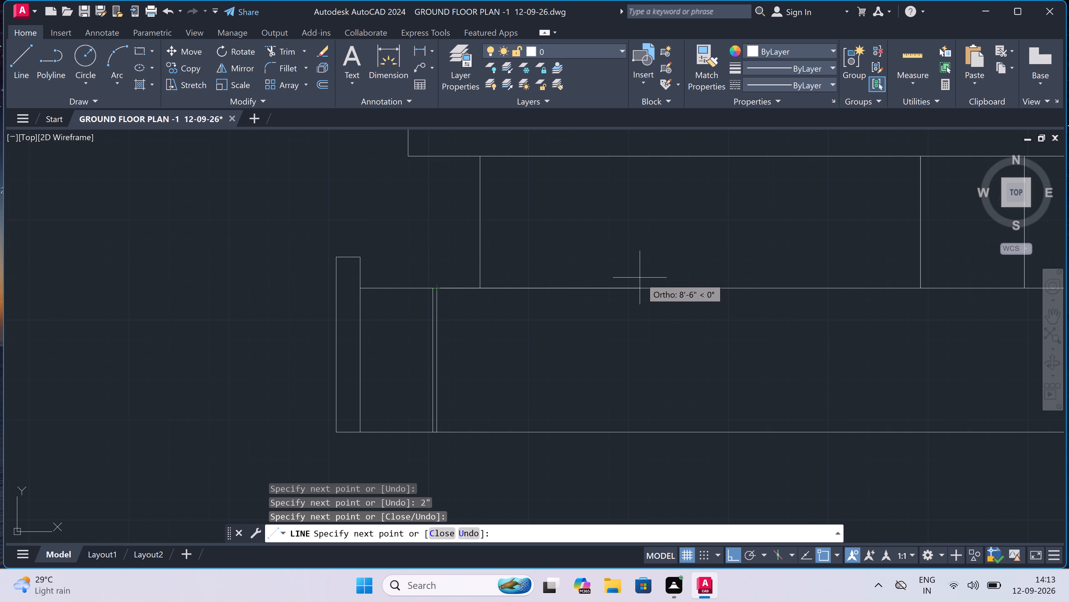
Continue the line along the base's top edge and draw a second full-height 2" wide vertical strip farther right.
scroll(642, 278, "down", 2)
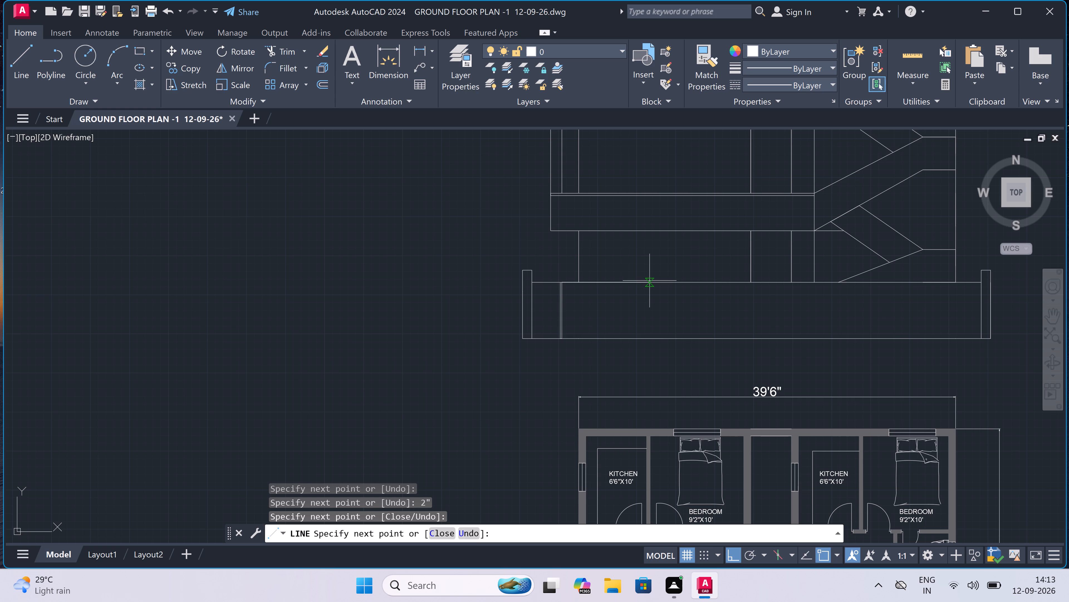
left_click(653, 281)
scroll(657, 339, "up", 3)
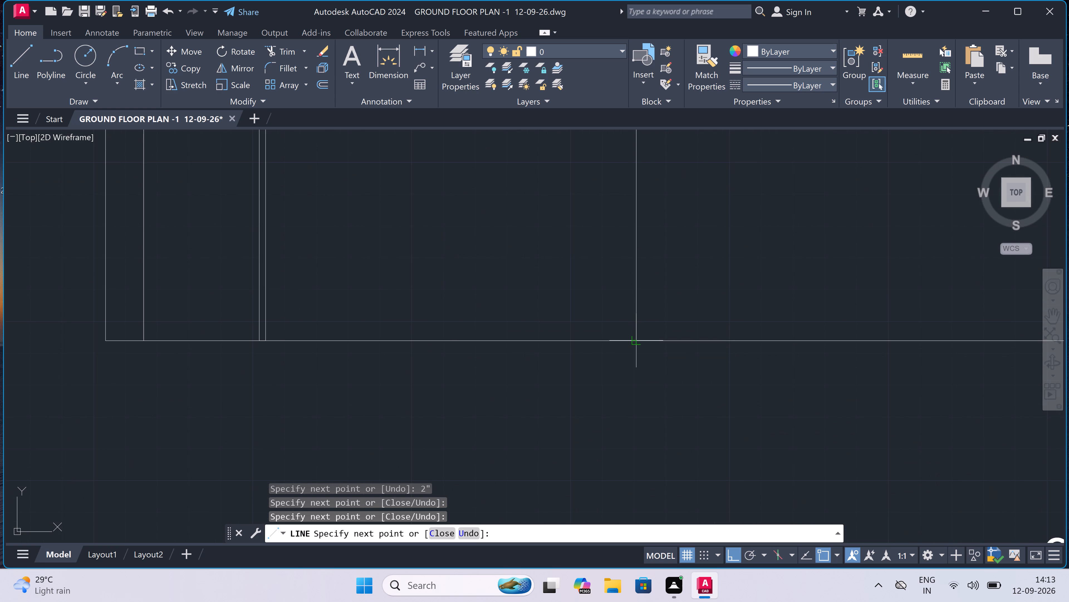
left_click(636, 337)
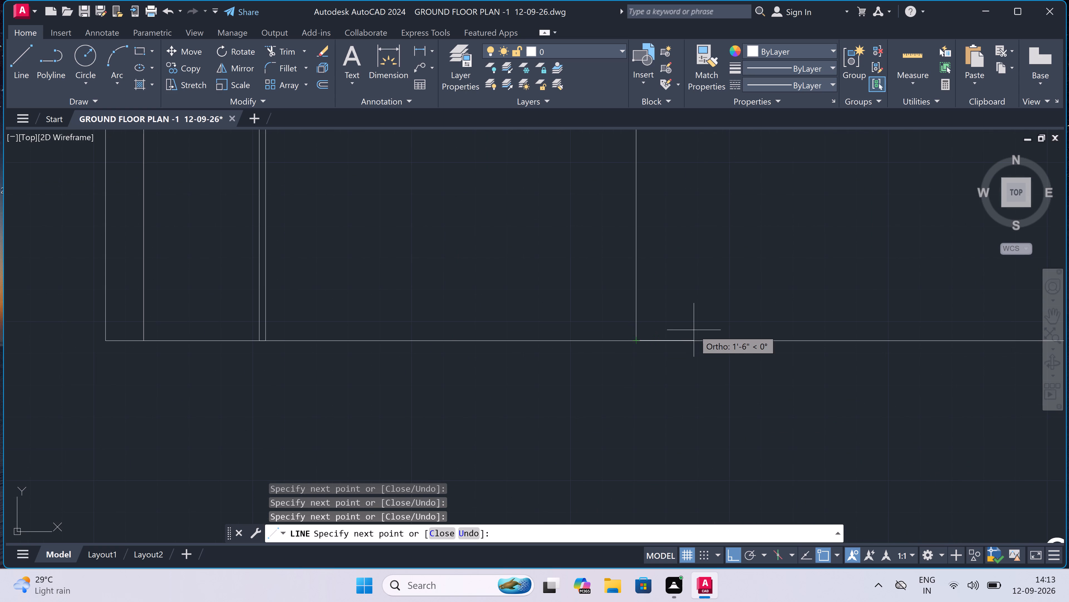
type("2\"")
key("space")
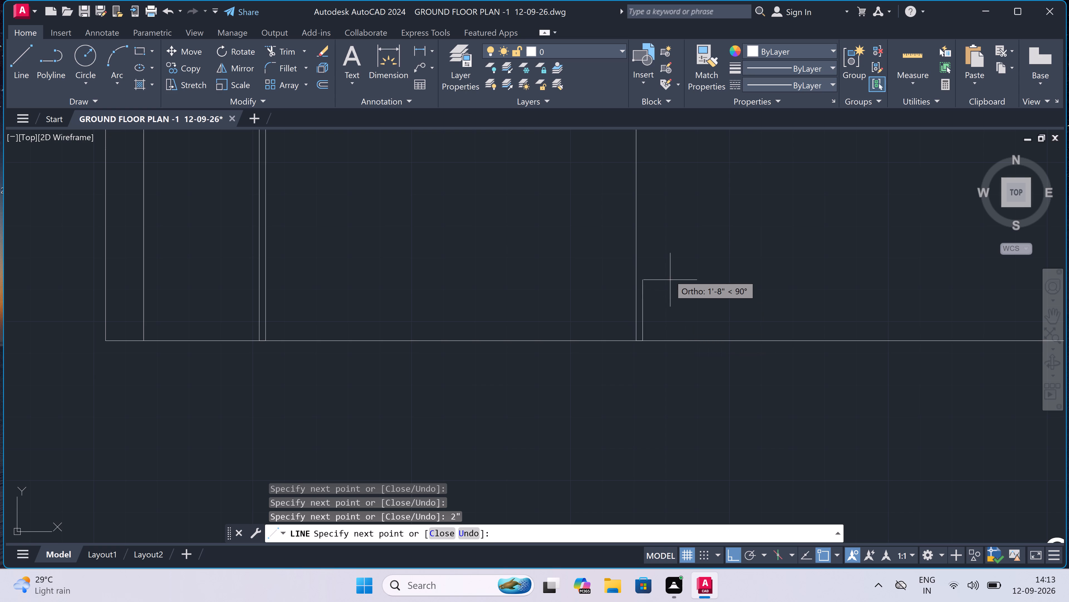
scroll(668, 274, "down", 3)
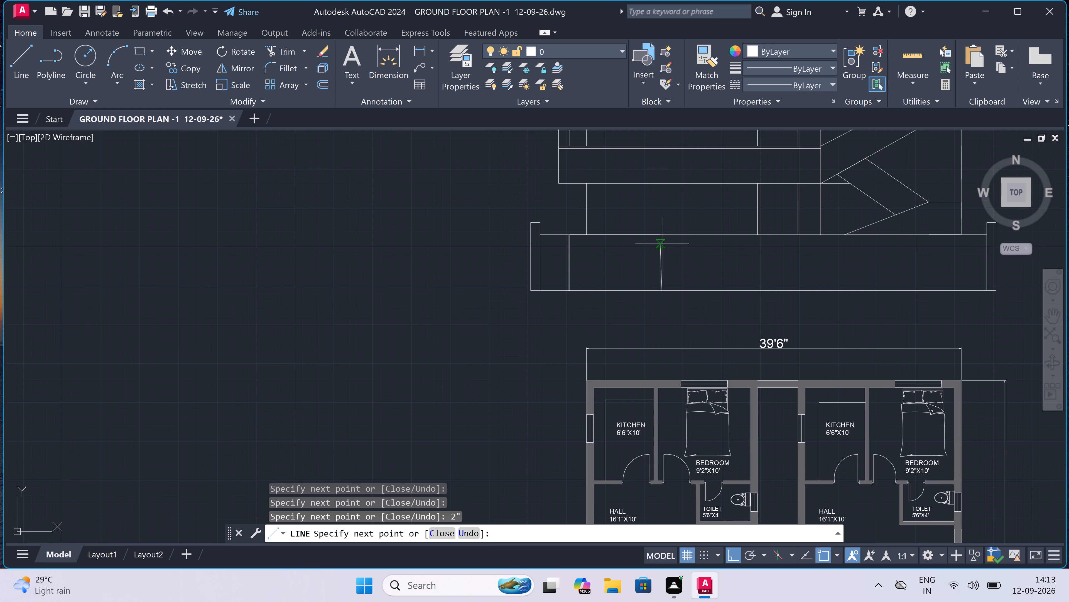
scroll(659, 233, "up", 4)
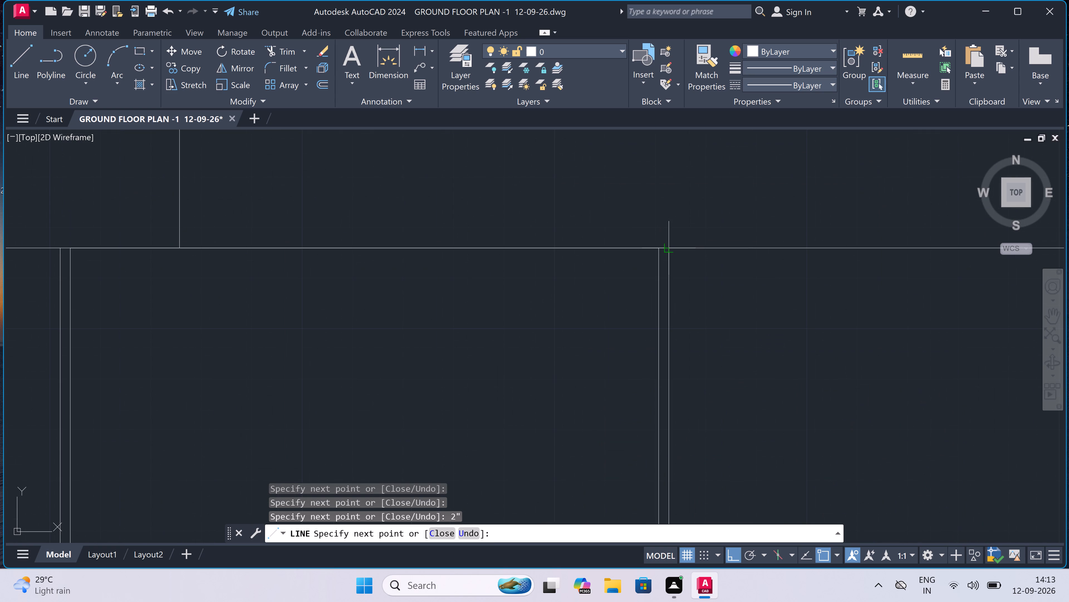
triple_click(668, 245)
key("Escape")
scroll(668, 245, "down", 4)
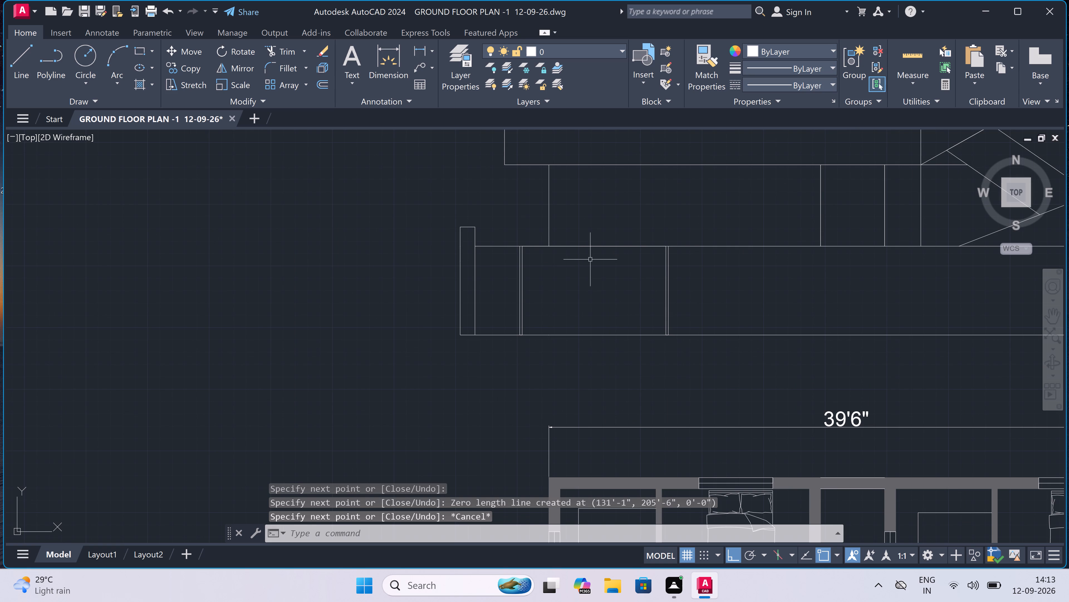
Draw a vertical line down the base from the top midpoint between the two strips, plus a parallel line 1" to its left.
key("l")
key("space")
scroll(563, 251, "up", 1)
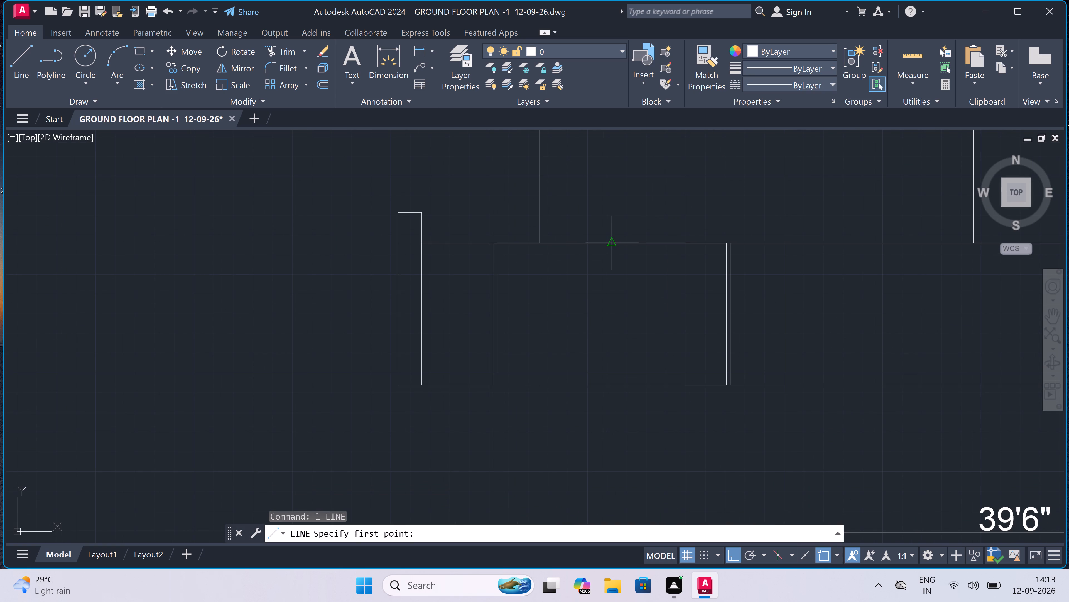
left_click_drag(610, 245, 614, 263)
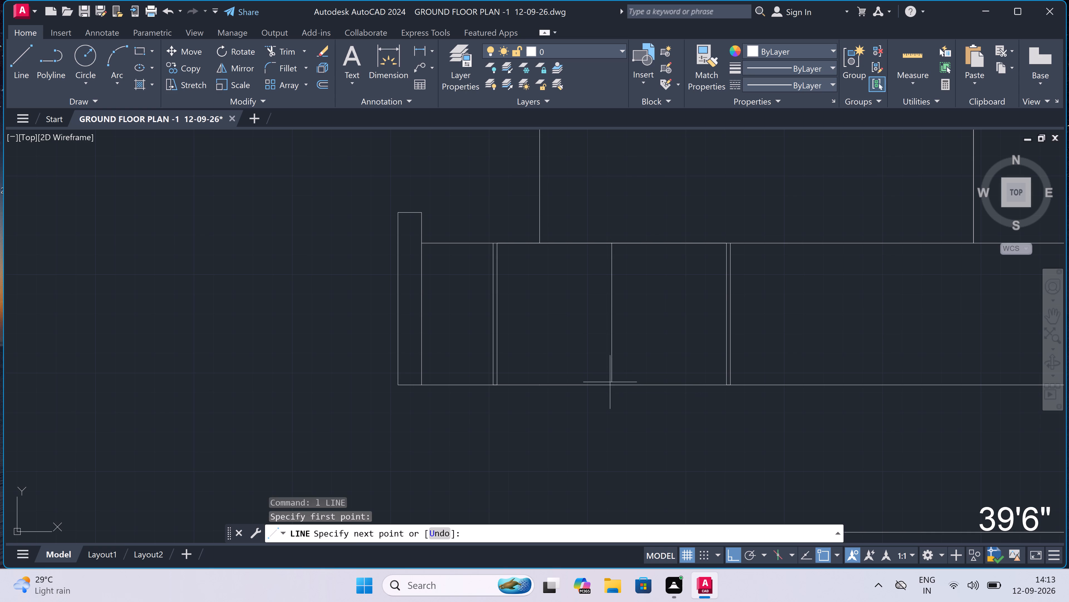
left_click(610, 383)
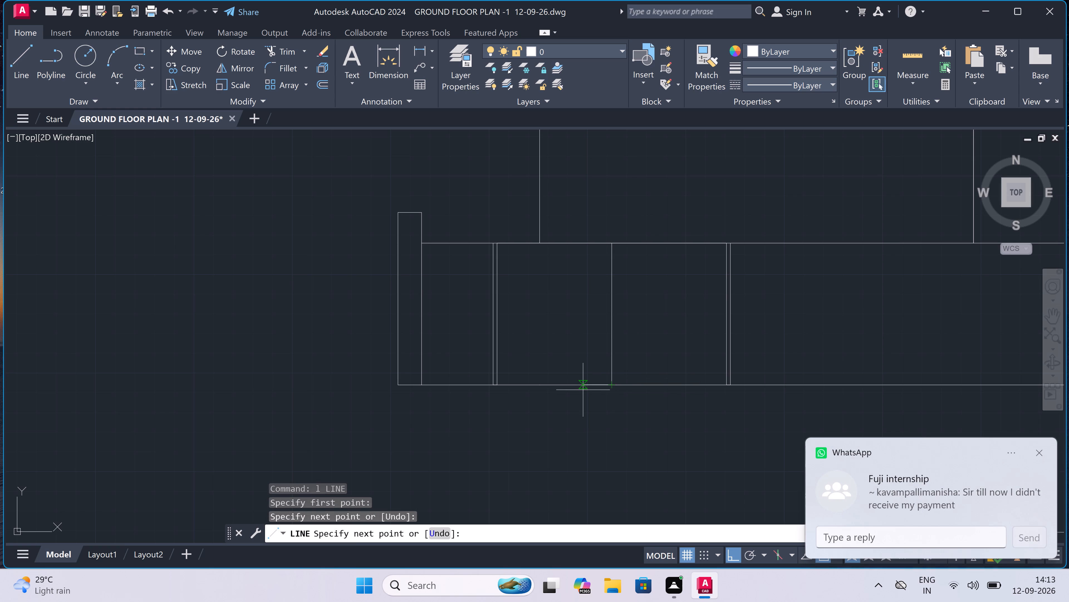
type("1\"")
key("space")
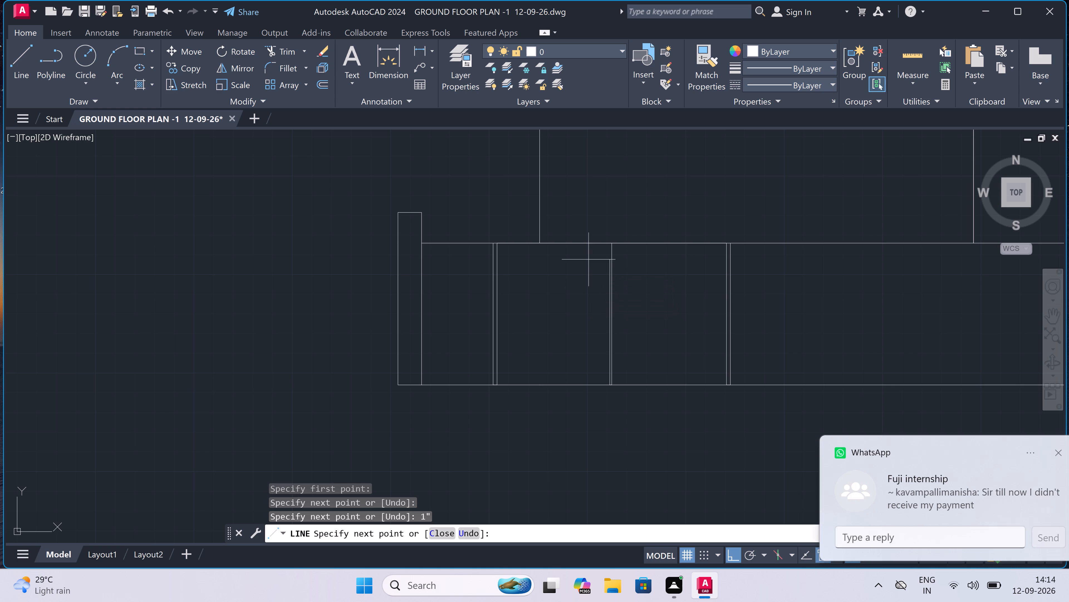
scroll(597, 244, "up", 3)
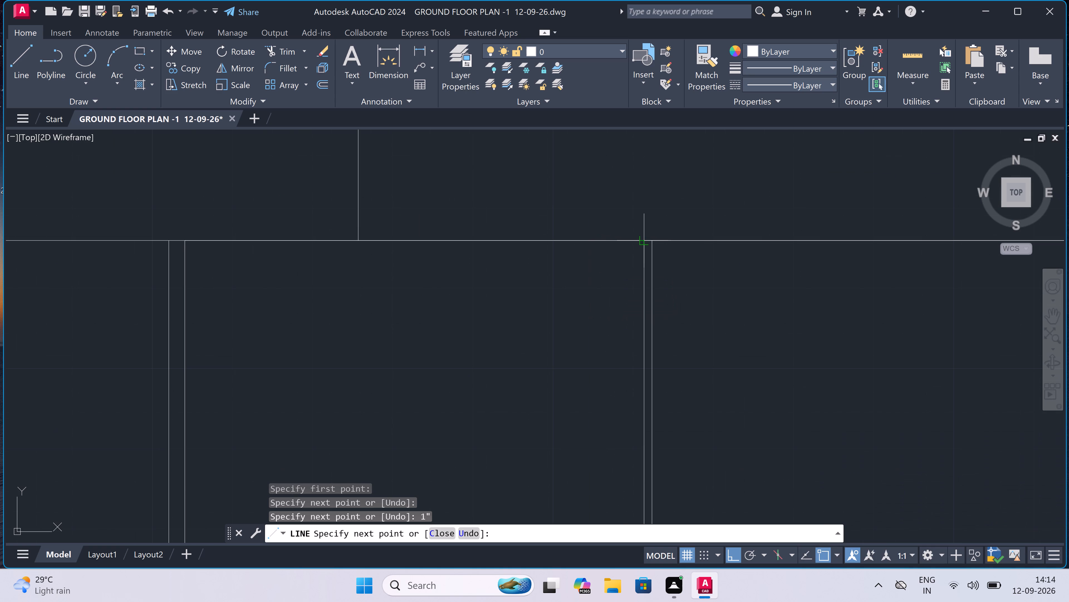
double_click(645, 238)
Draw another parallel line 1" to the right of the centre line, from the base's top to its bottom line.
double_click(654, 241)
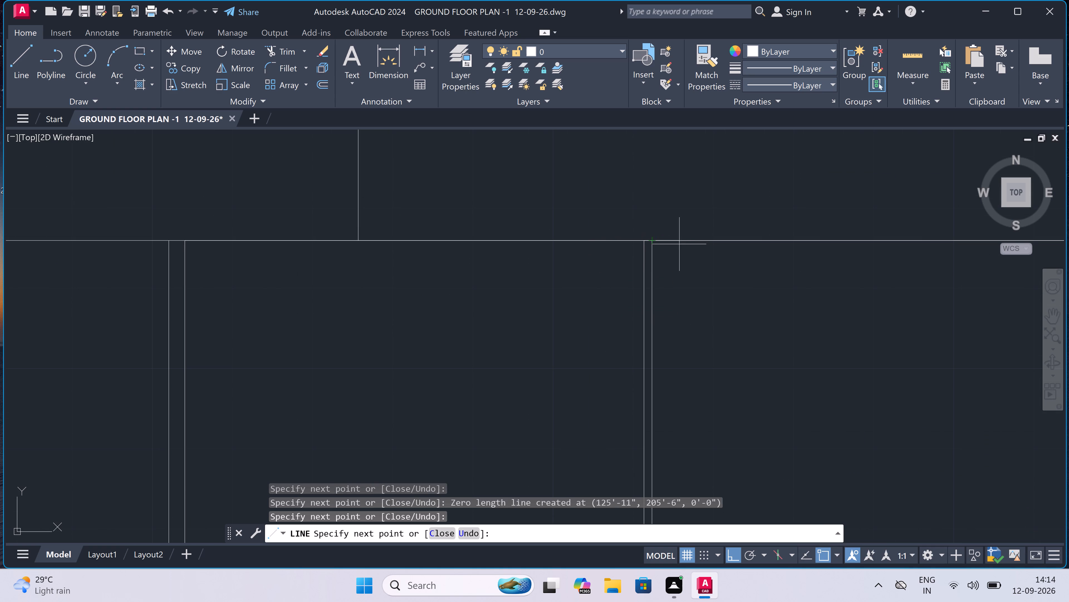
type("1\"")
key("space")
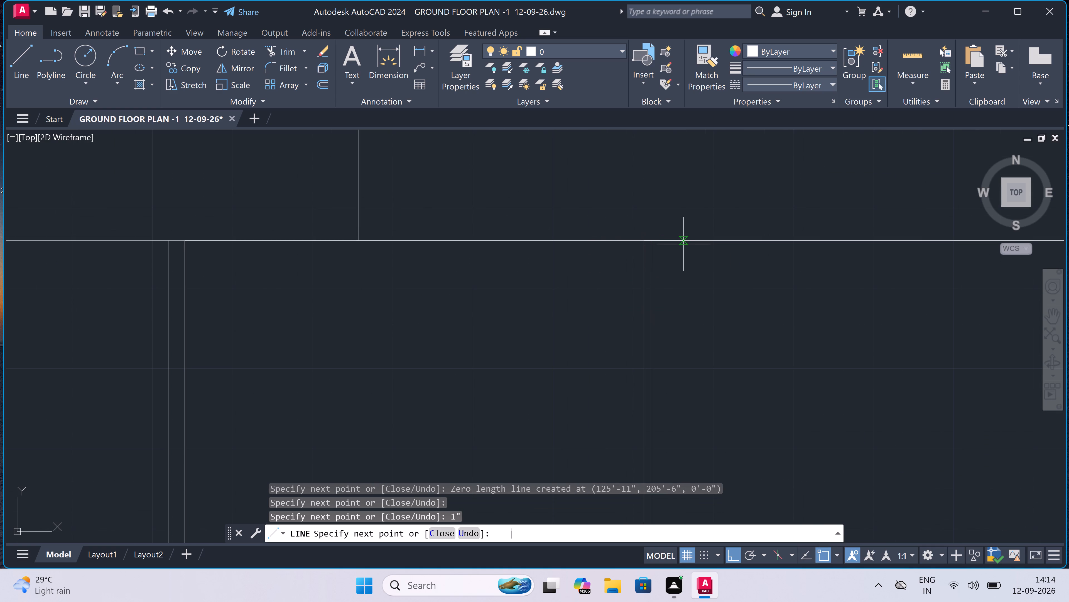
scroll(680, 243, "down", 5)
scroll(672, 340, "up", 3)
scroll(683, 317, "up", 3)
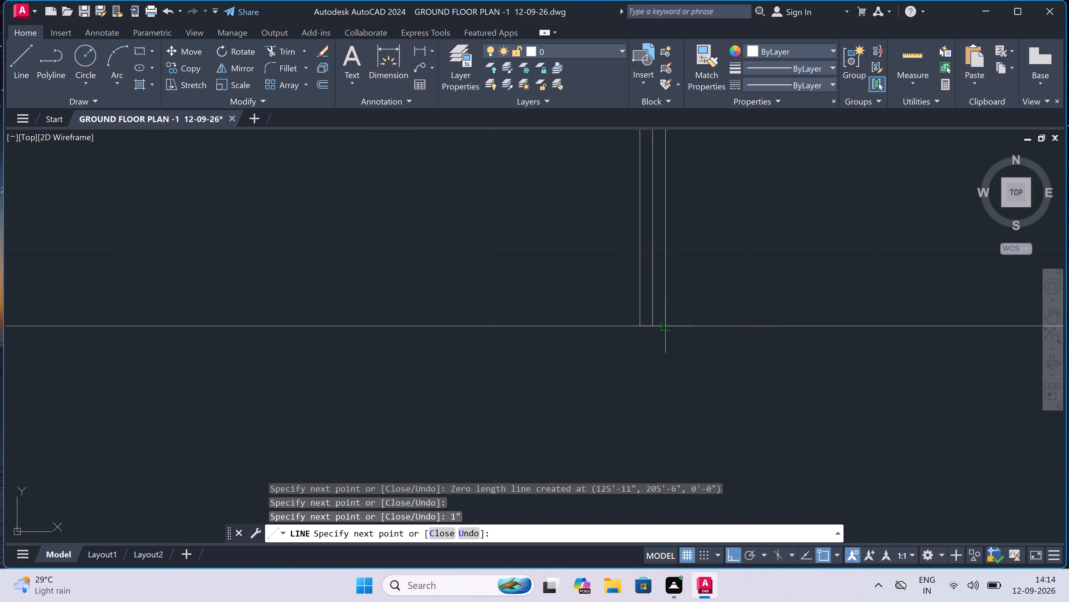
left_click(668, 324)
key("Escape")
scroll(667, 324, "down", 4)
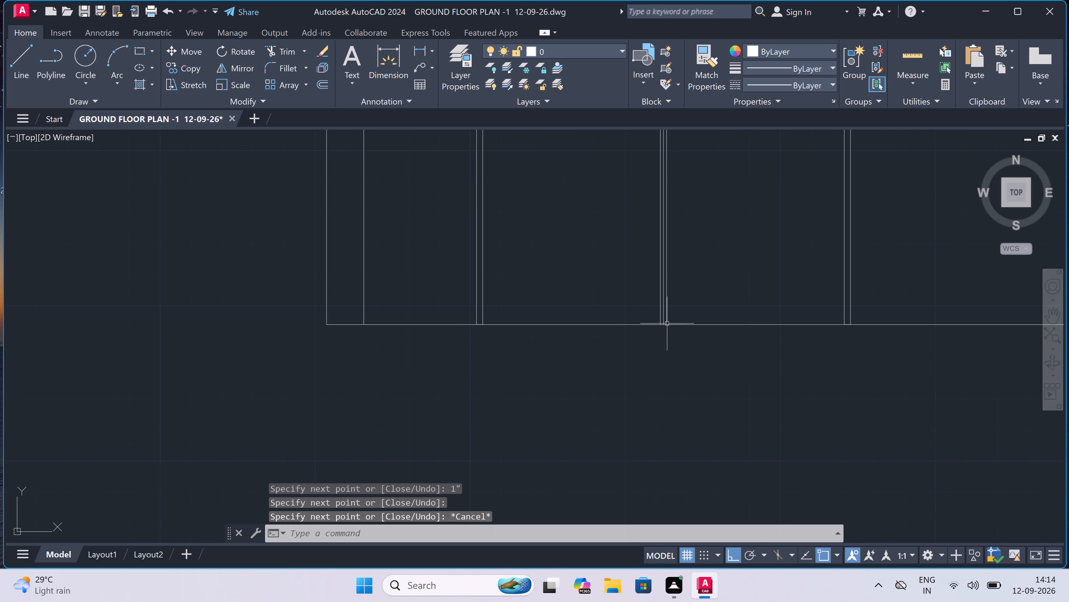
Draw a horizontal line across the left gate leaf's upper part, from the left strip to the centre strip.
scroll(667, 324, "down", 3)
scroll(645, 274, "up", 4)
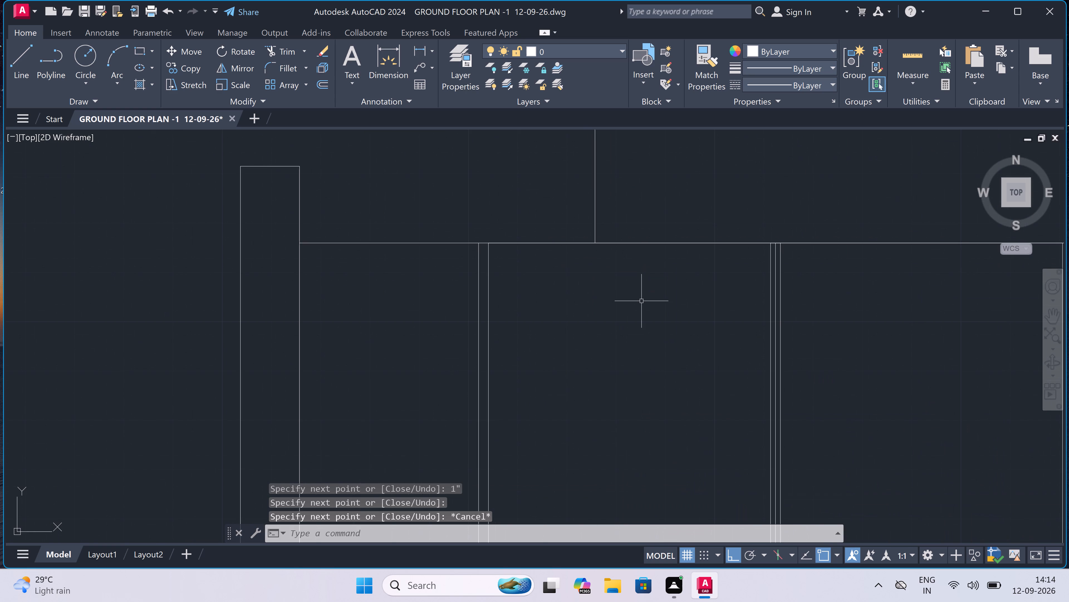
key("l")
key("space")
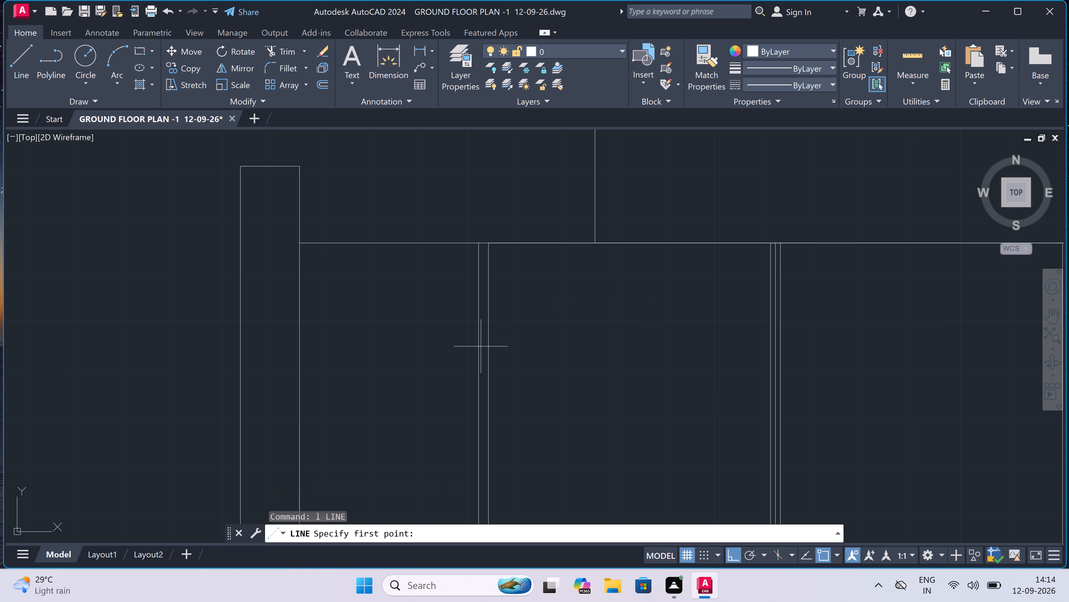
left_click(489, 326)
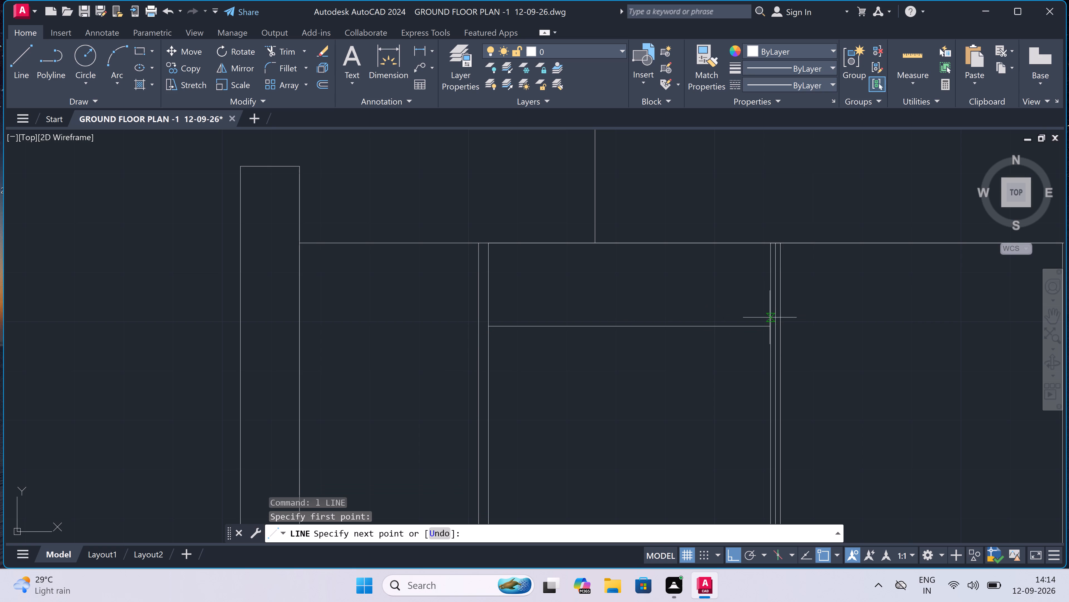
left_click(770, 329)
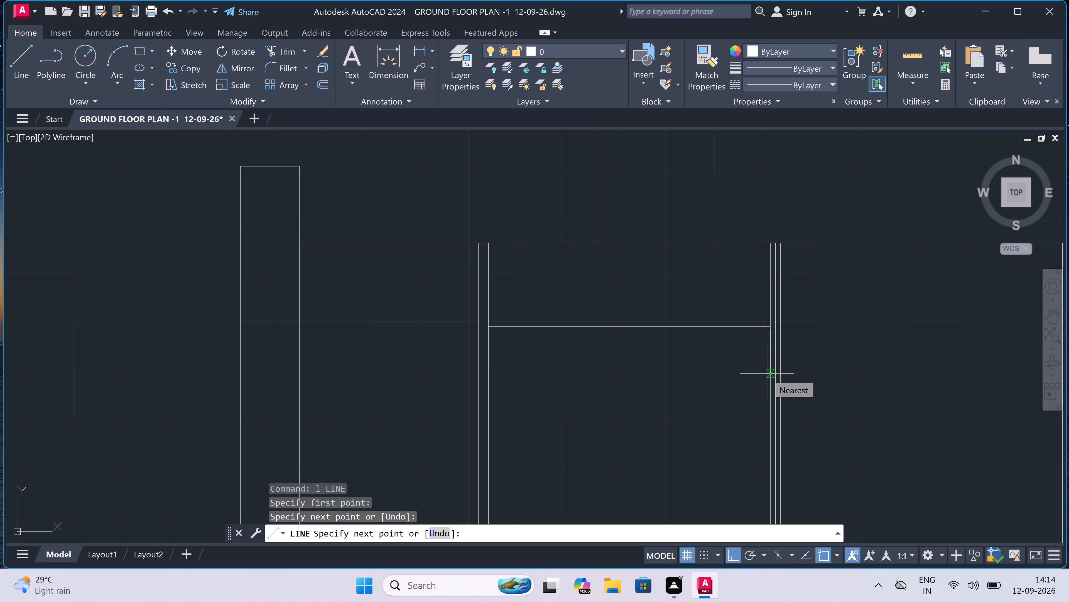
type("1\"")
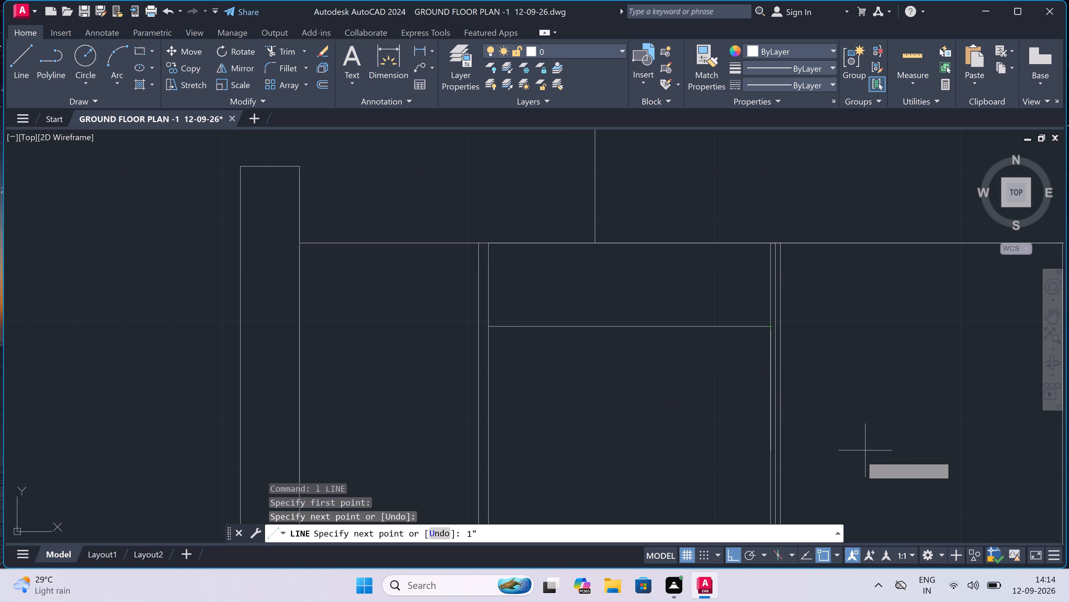
key("2")
type("\"")
key("space")
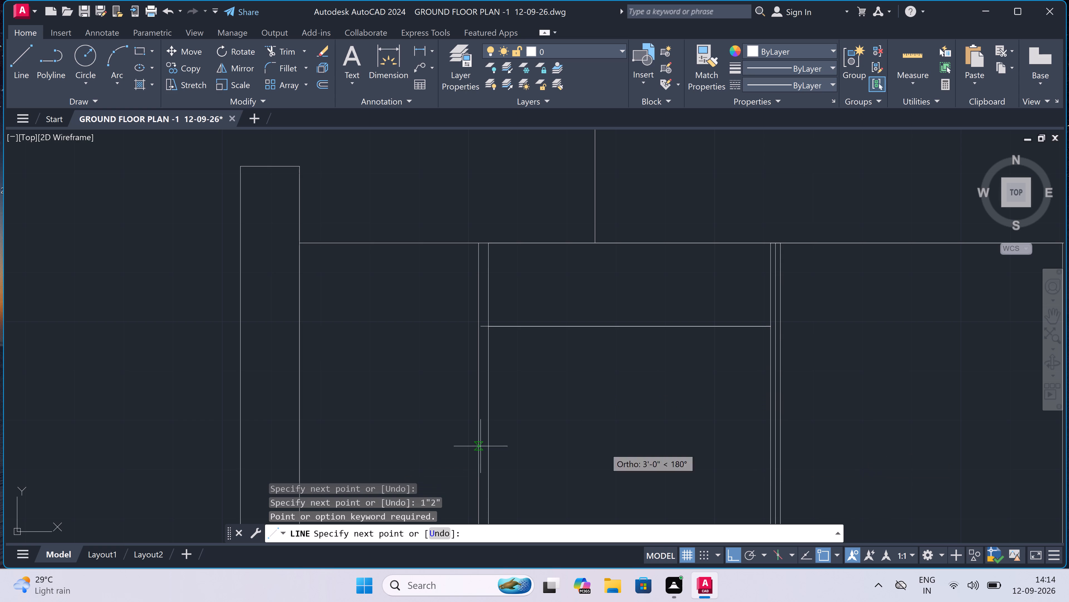
key("Escape")
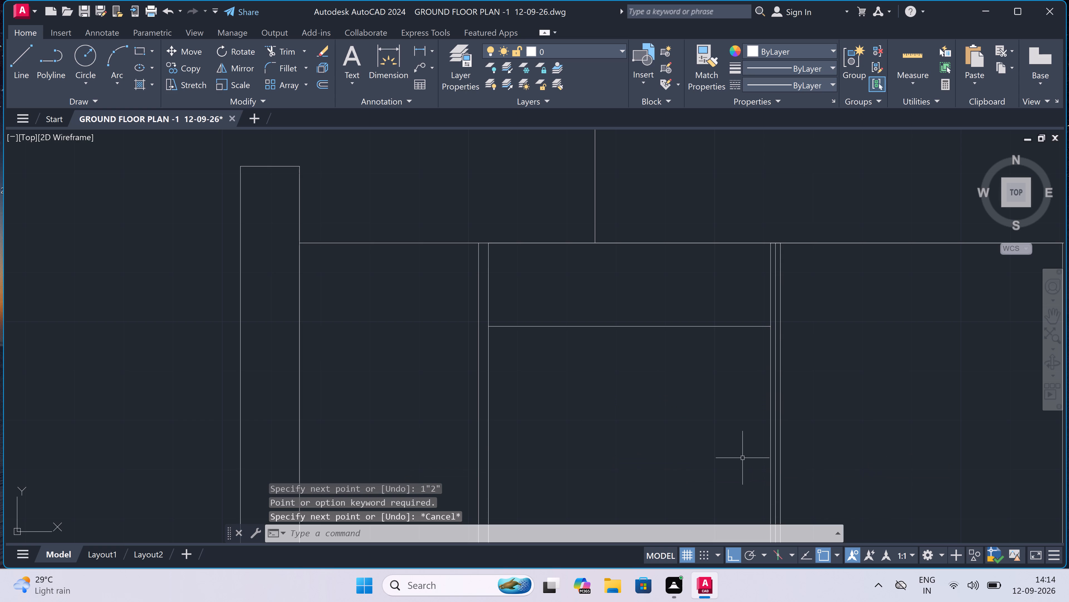
Draw a parallel line 2" below that line across the left leaf to form a horizontal rail.
key("space")
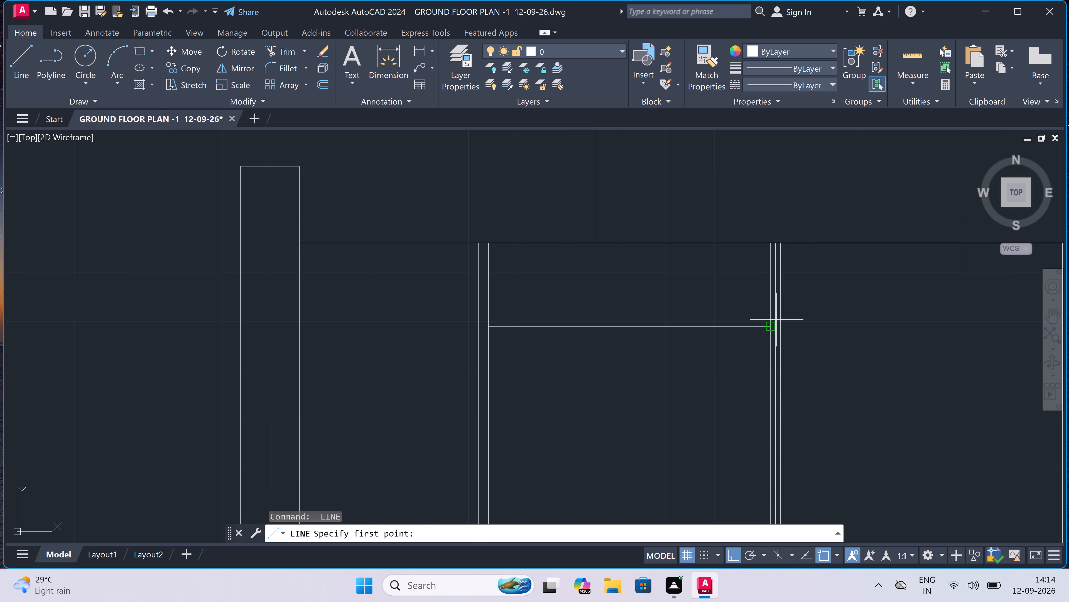
scroll(768, 329, "up", 2)
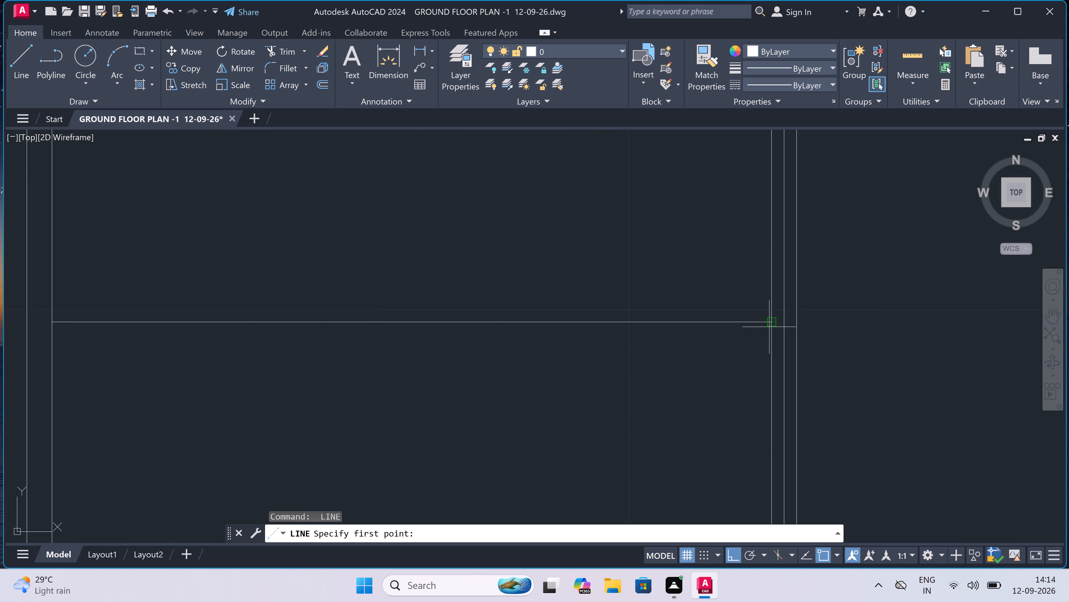
left_click_drag(770, 322, 770, 329)
type("2\"")
key("space")
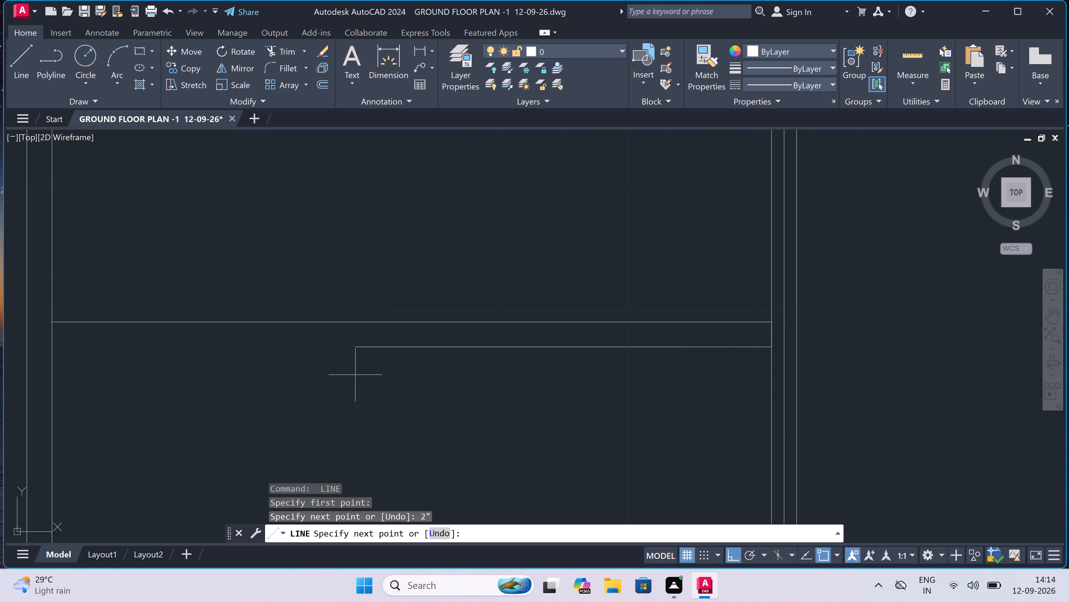
left_click(50, 344)
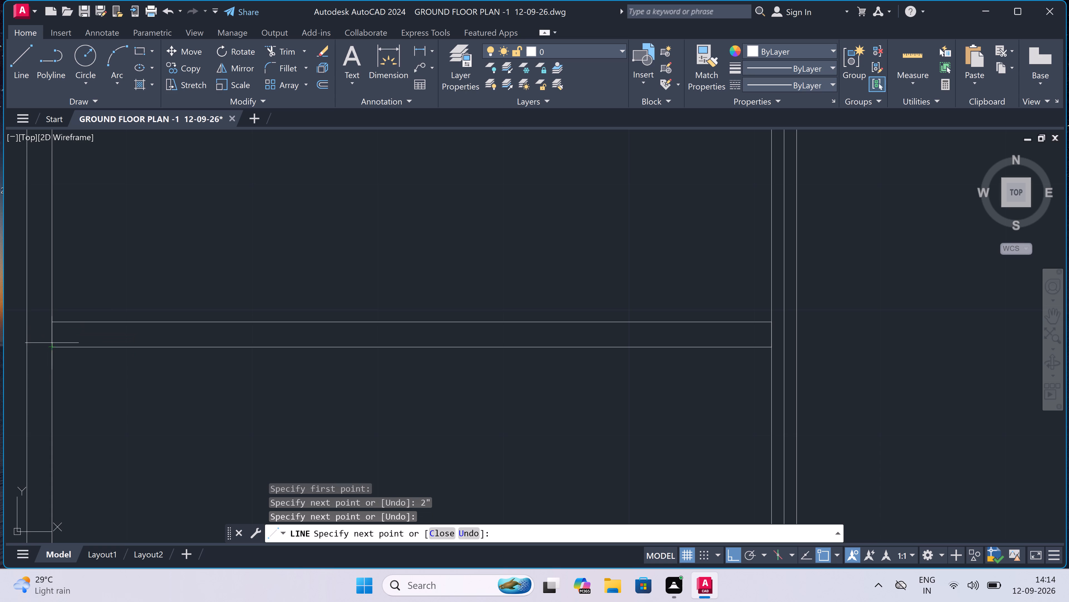
key("Escape")
Copy the two rail lines into the right leaf with Ortho off, slightly lower than the left leaf's rail.
left_click(312, 280)
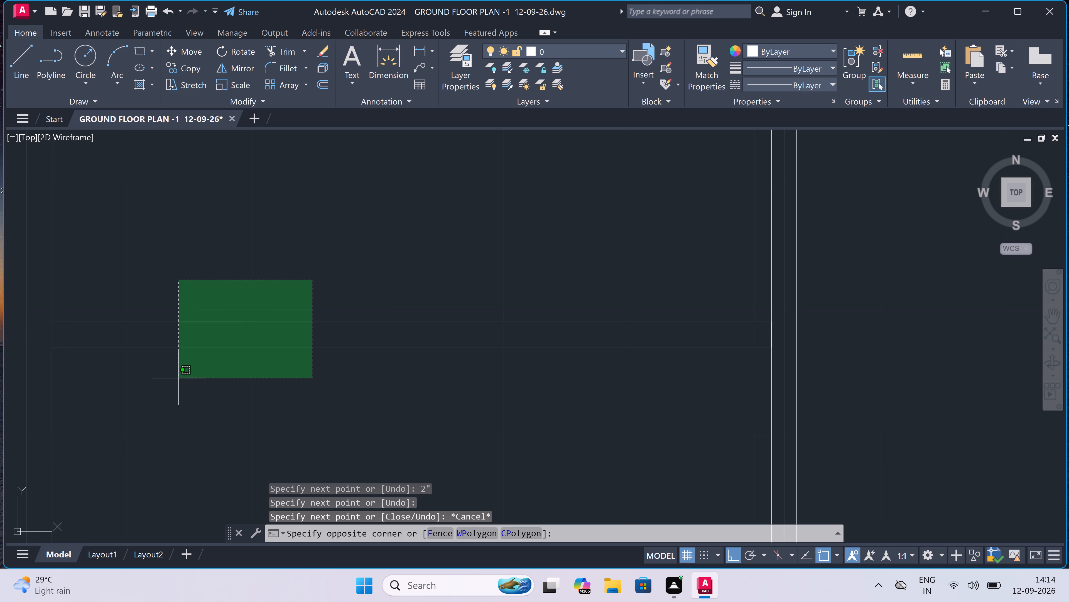
double_click(177, 378)
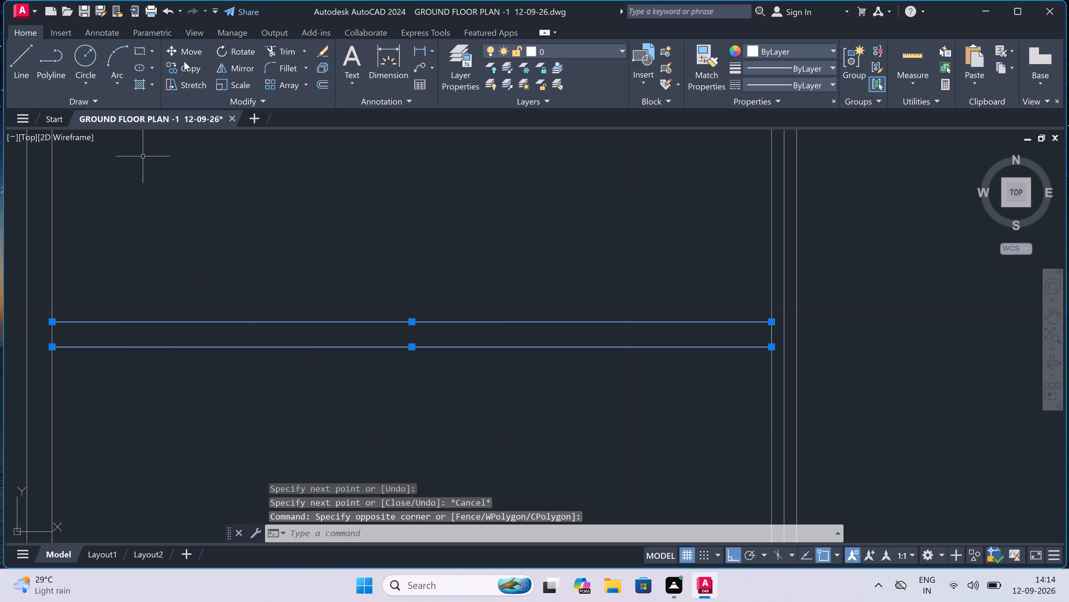
left_click(186, 63)
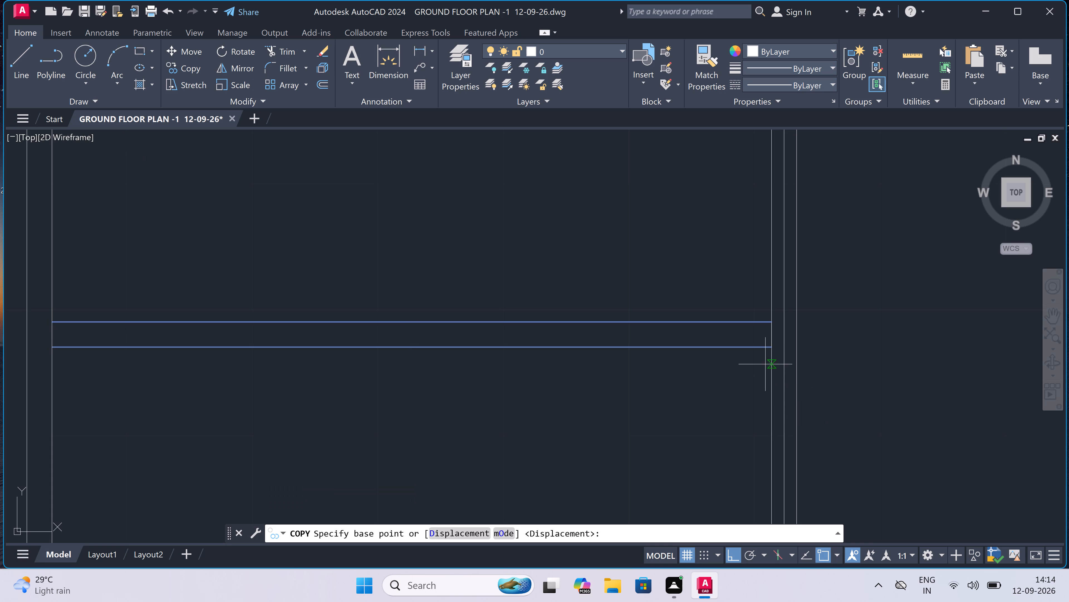
left_click_drag(770, 347, 759, 362)
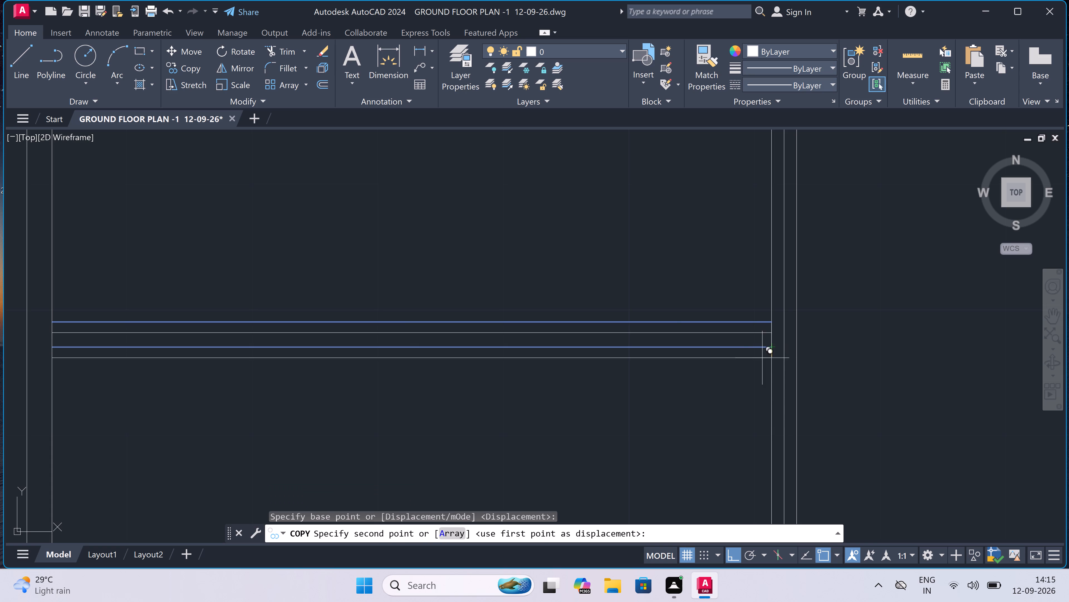
scroll(669, 364, "down", 3)
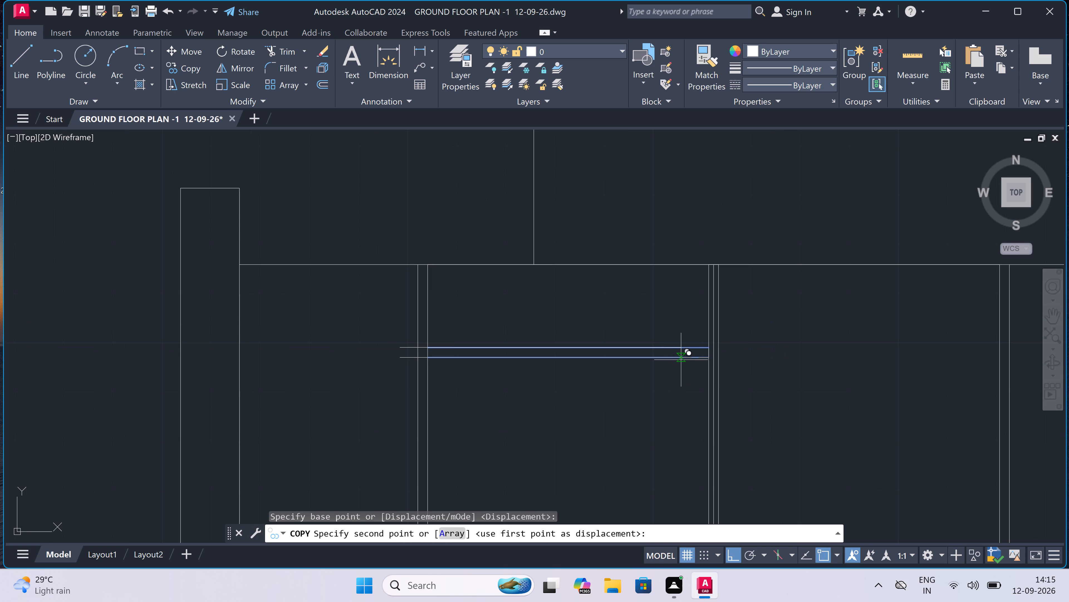
key("F8")
scroll(681, 360, "down", 4)
scroll(726, 366, "up", 4)
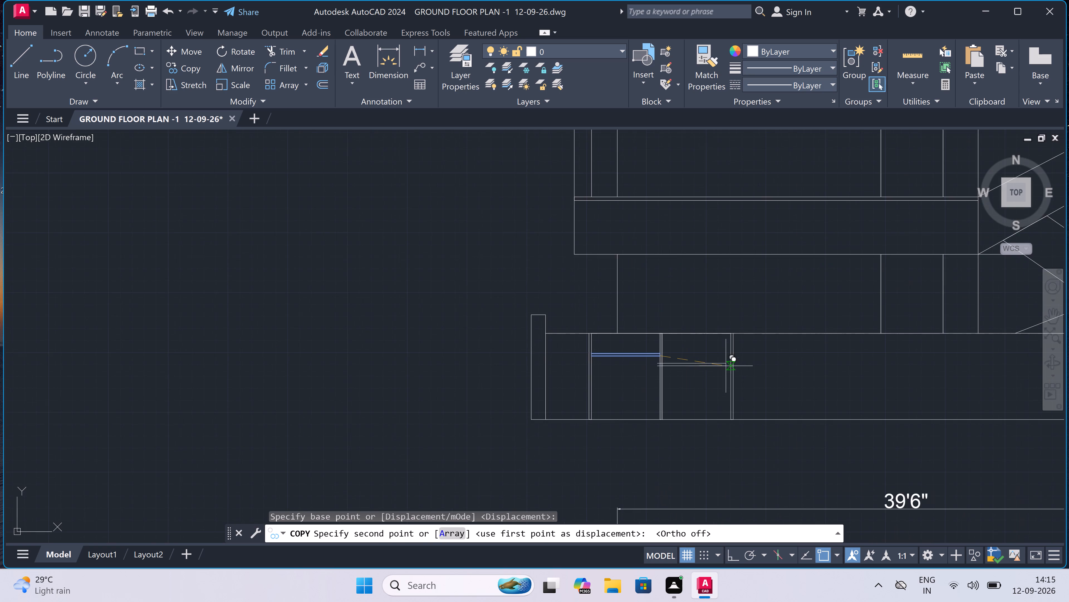
scroll(734, 363, "up", 2)
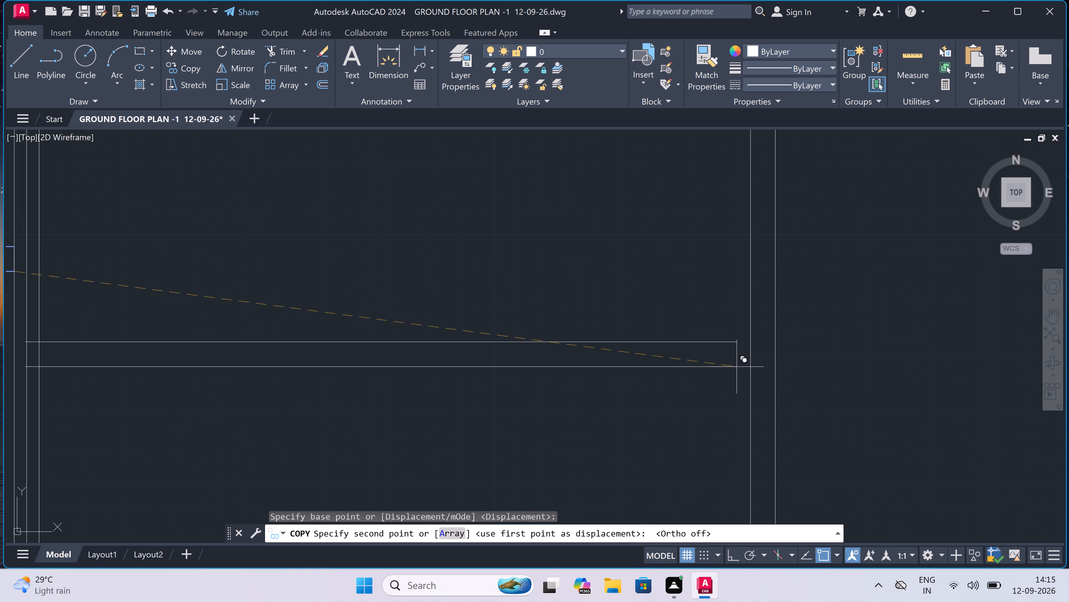
scroll(743, 375, "down", 2)
scroll(747, 383, "up", 1)
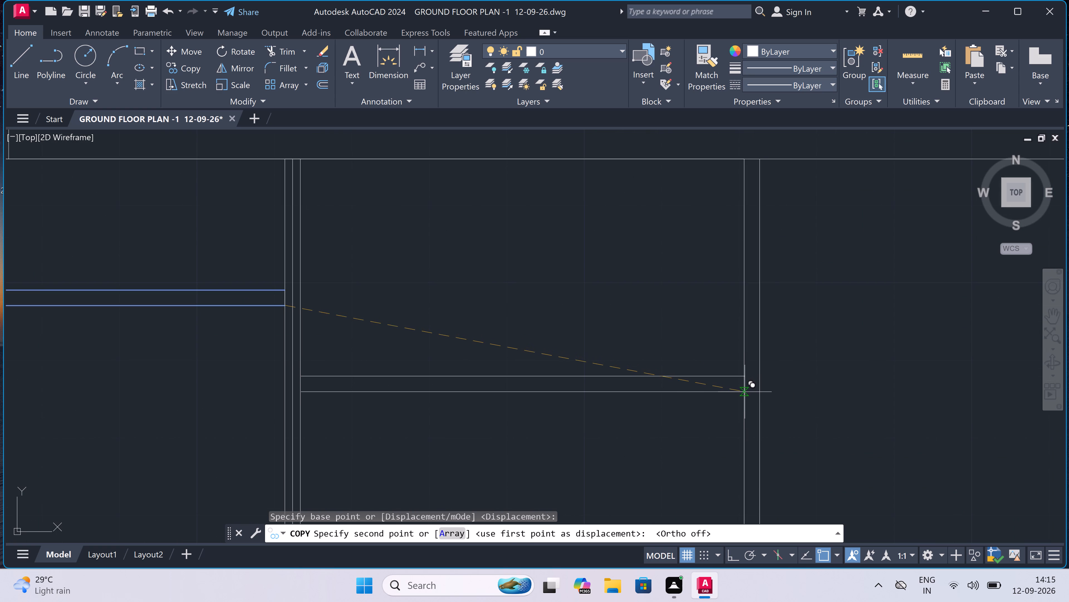
left_click(745, 392)
Place another copy of the rail across the left leaf at about mid-height.
scroll(730, 370, "down", 4)
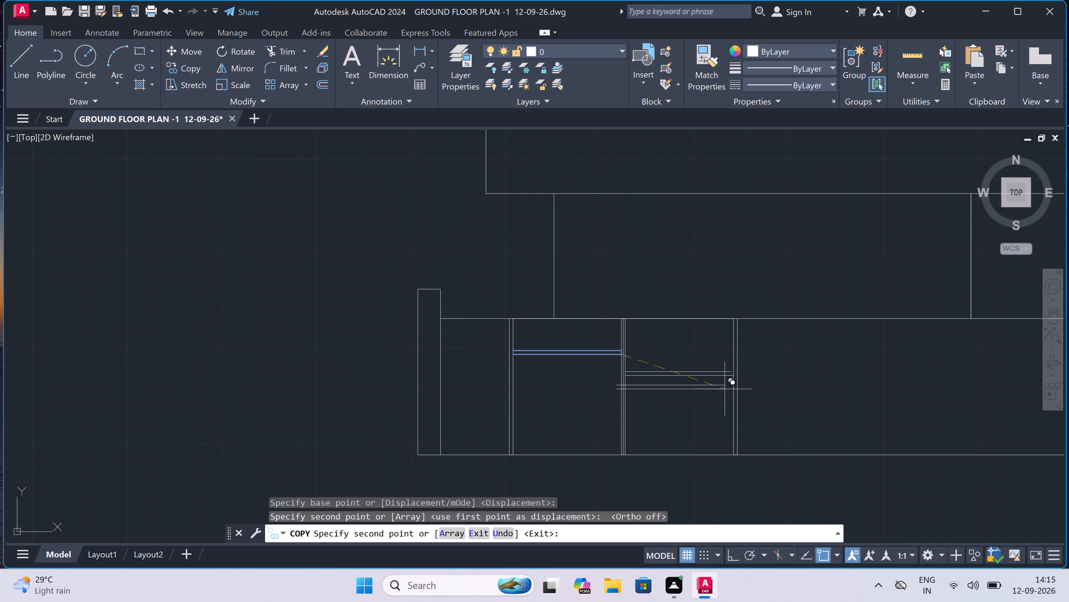
scroll(610, 409, "up", 2)
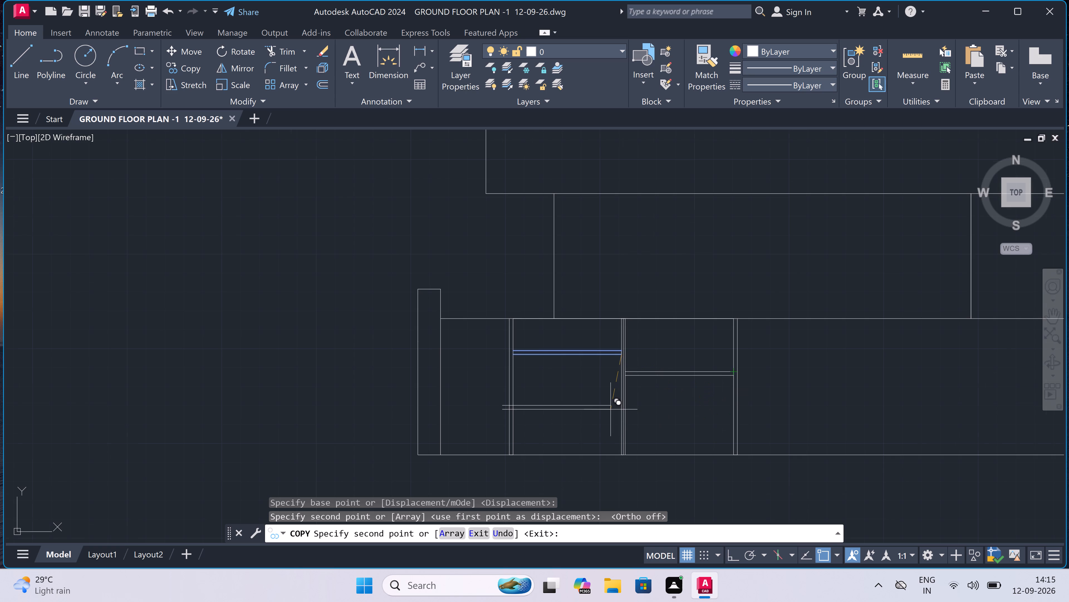
scroll(637, 389, "up", 1)
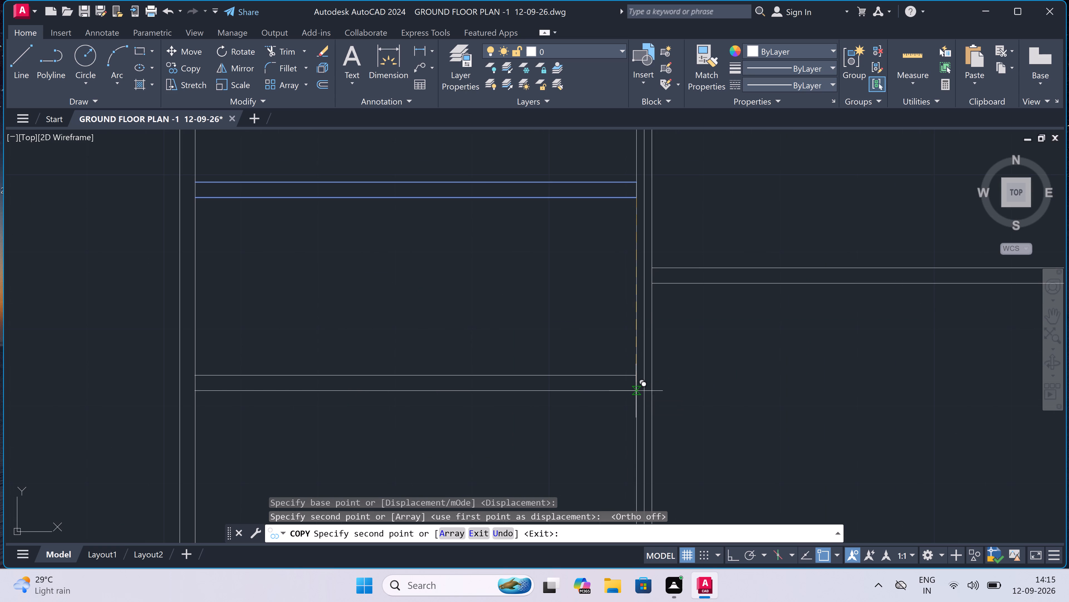
double_click(636, 391)
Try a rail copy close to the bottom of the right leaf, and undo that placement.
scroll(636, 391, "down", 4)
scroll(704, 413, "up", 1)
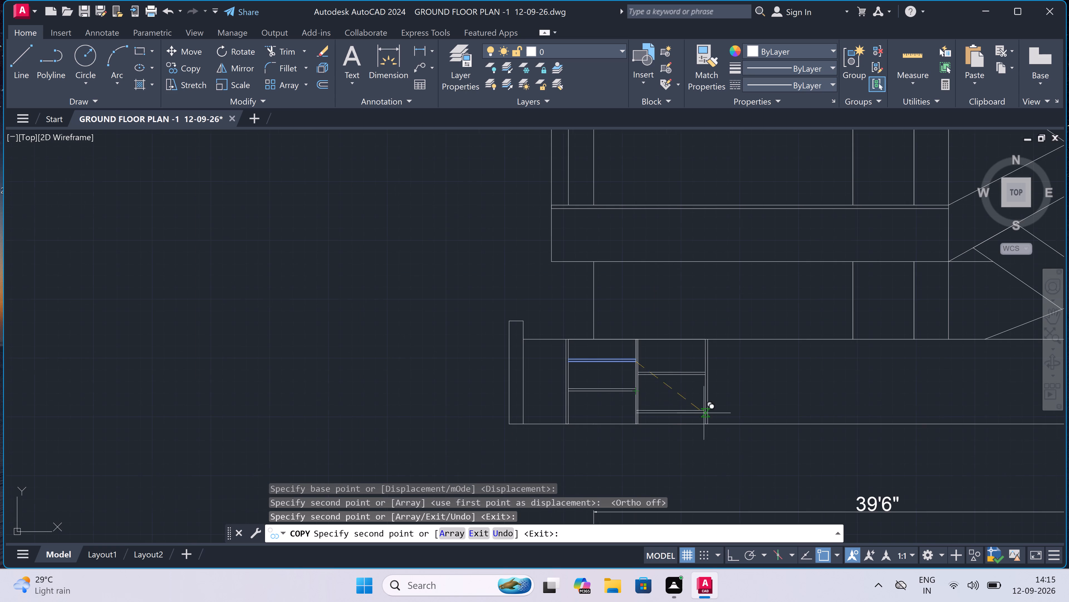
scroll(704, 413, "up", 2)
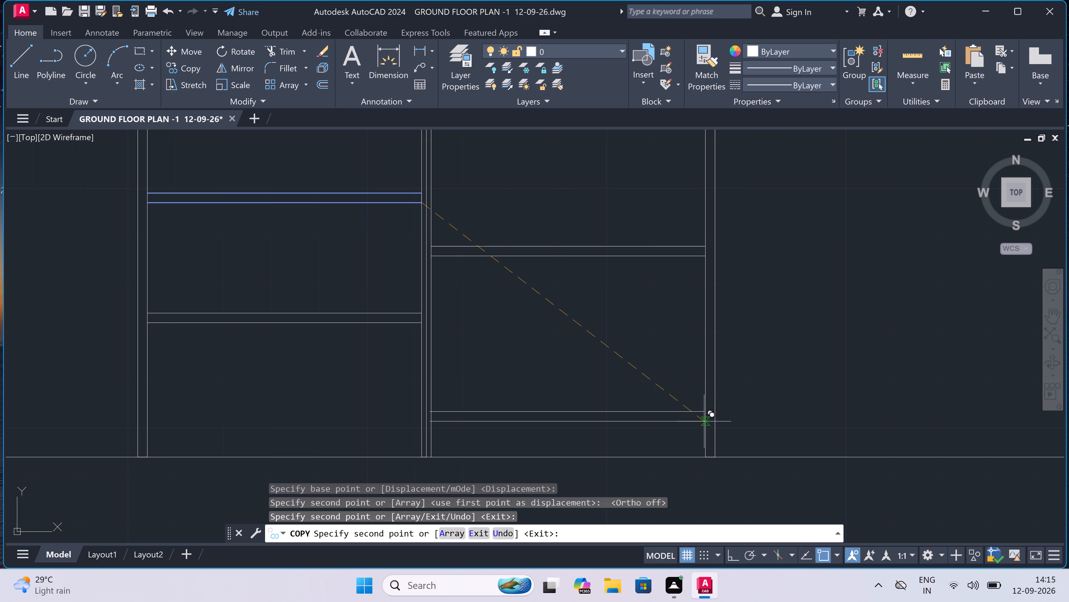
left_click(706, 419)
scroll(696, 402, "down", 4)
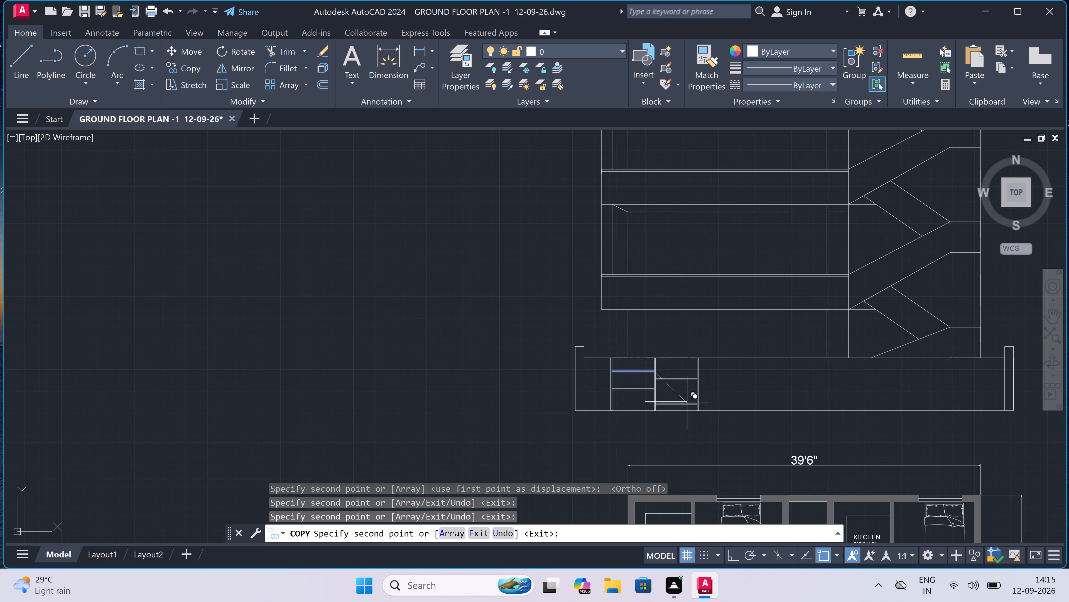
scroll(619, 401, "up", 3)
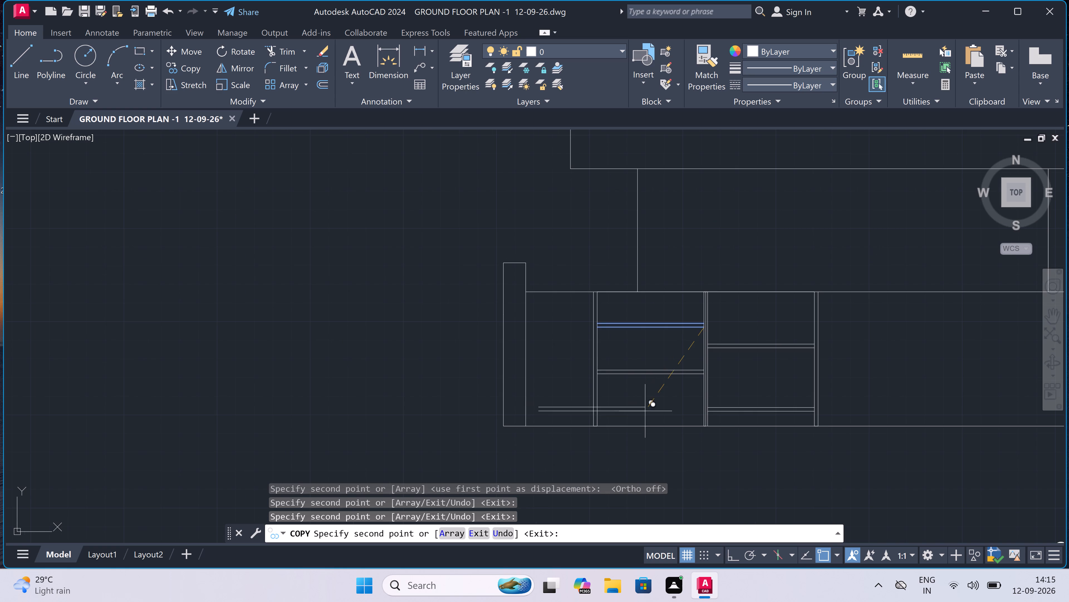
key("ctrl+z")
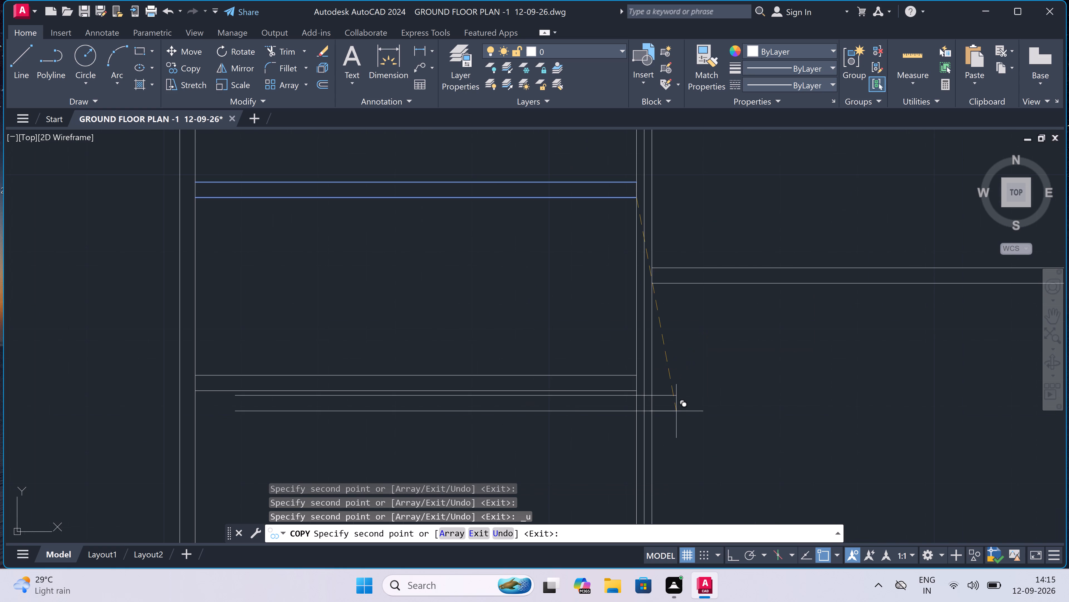
Place a rail copy in the right leaf's lower part and another just above the left leaf's bottom line.
scroll(676, 411, "down", 4)
scroll(710, 412, "up", 4)
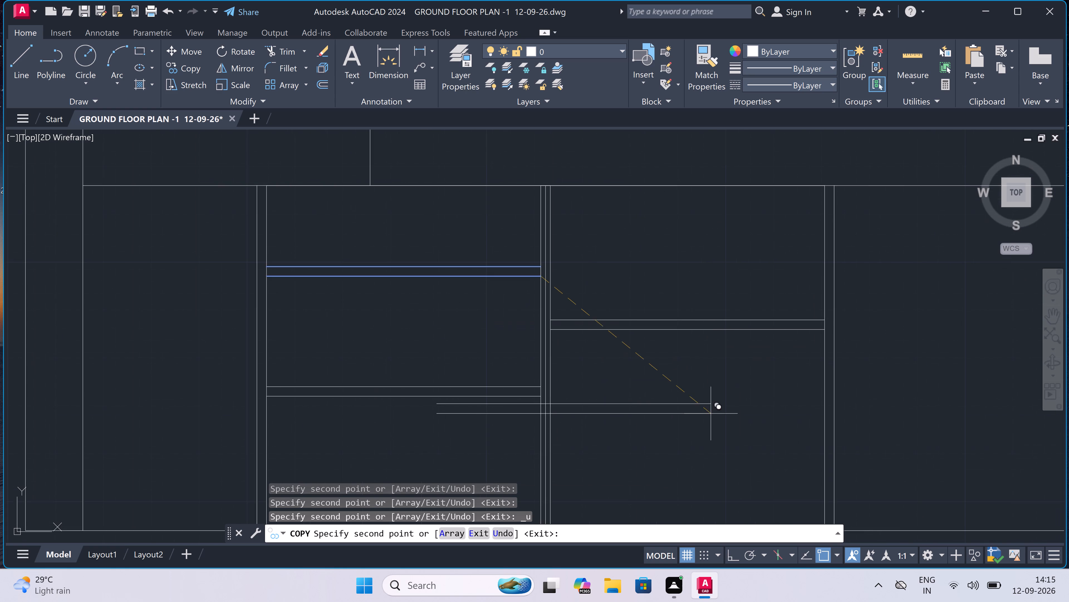
left_click(824, 464)
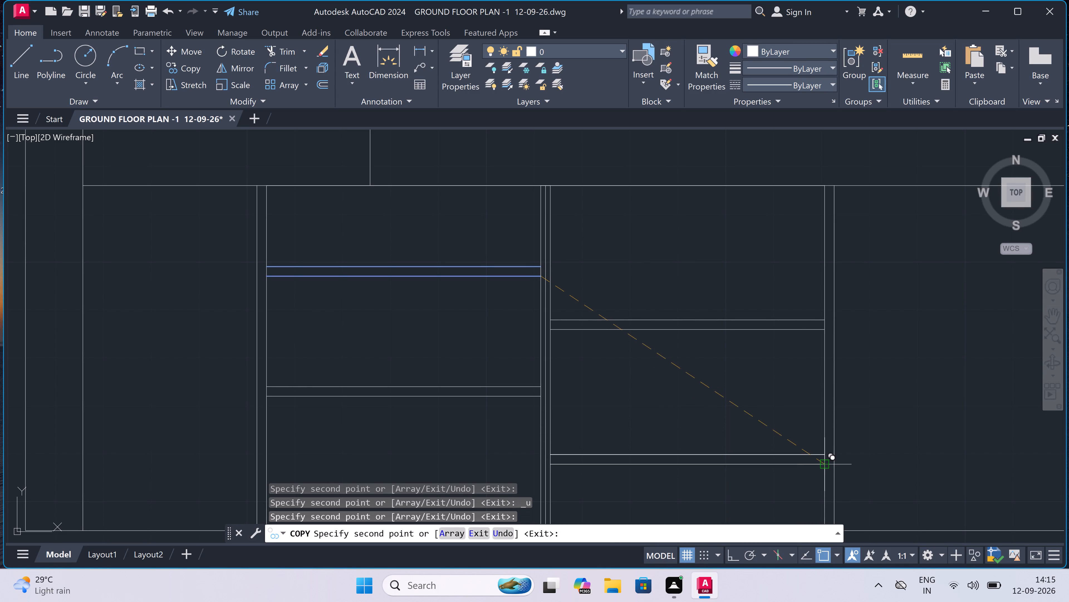
scroll(777, 409, "down", 3)
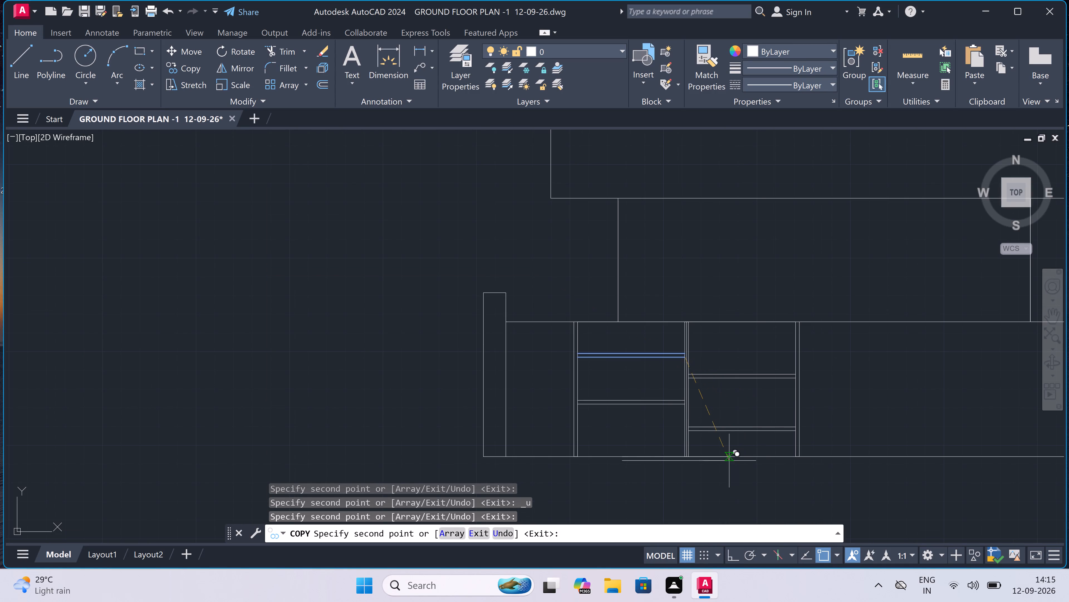
scroll(685, 455, "up", 3)
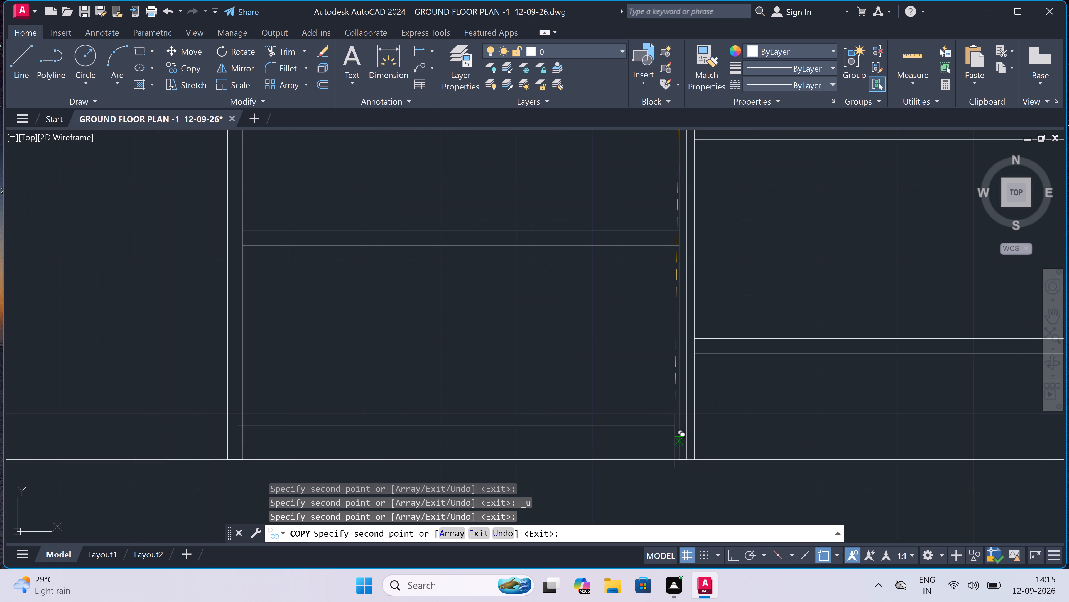
left_click(680, 446)
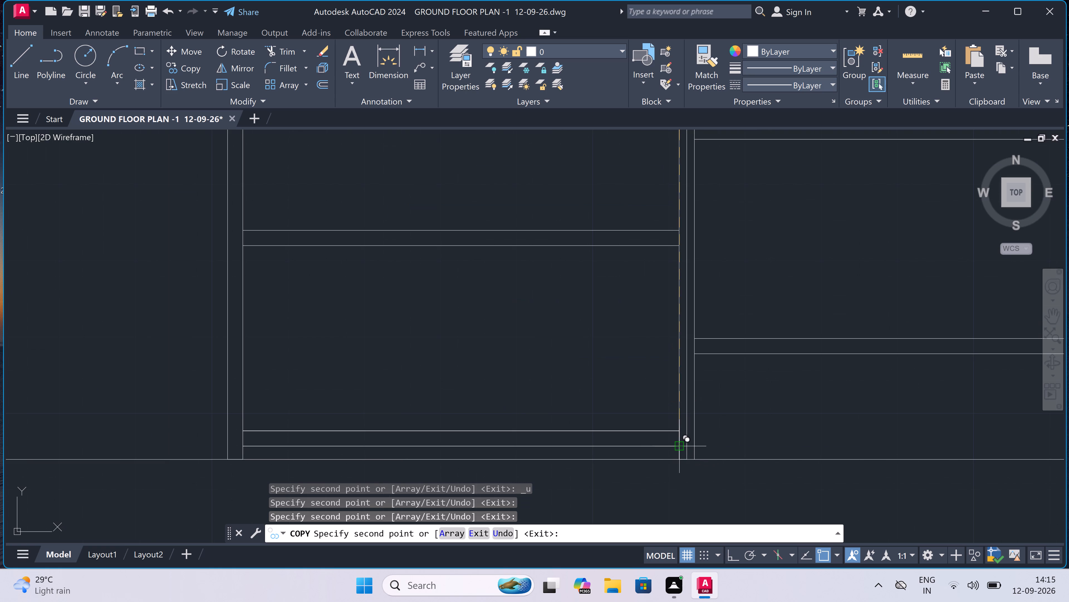
key("Escape")
scroll(652, 409, "down", 3)
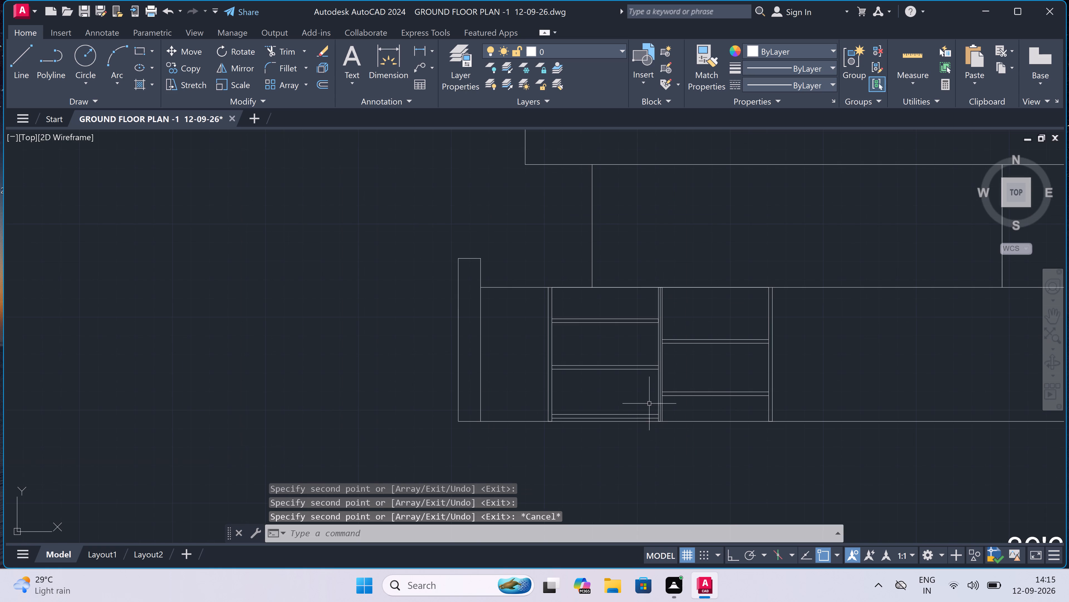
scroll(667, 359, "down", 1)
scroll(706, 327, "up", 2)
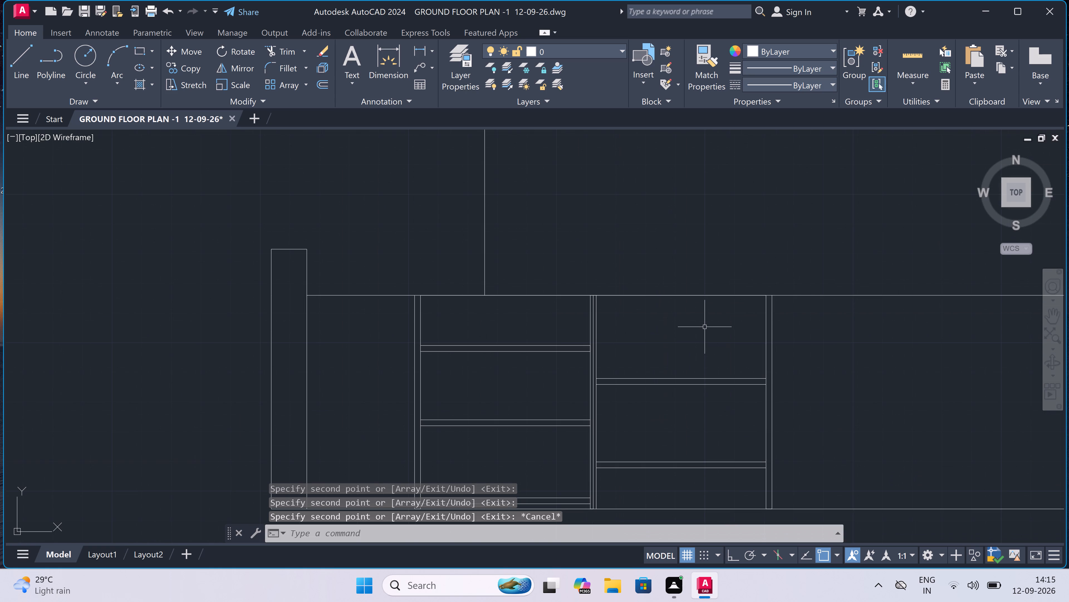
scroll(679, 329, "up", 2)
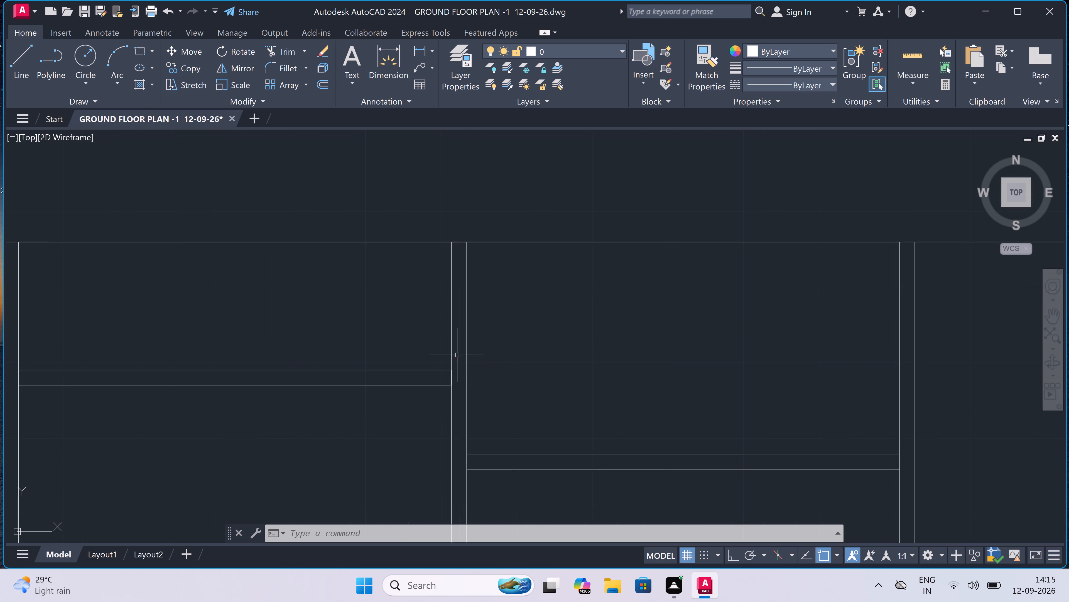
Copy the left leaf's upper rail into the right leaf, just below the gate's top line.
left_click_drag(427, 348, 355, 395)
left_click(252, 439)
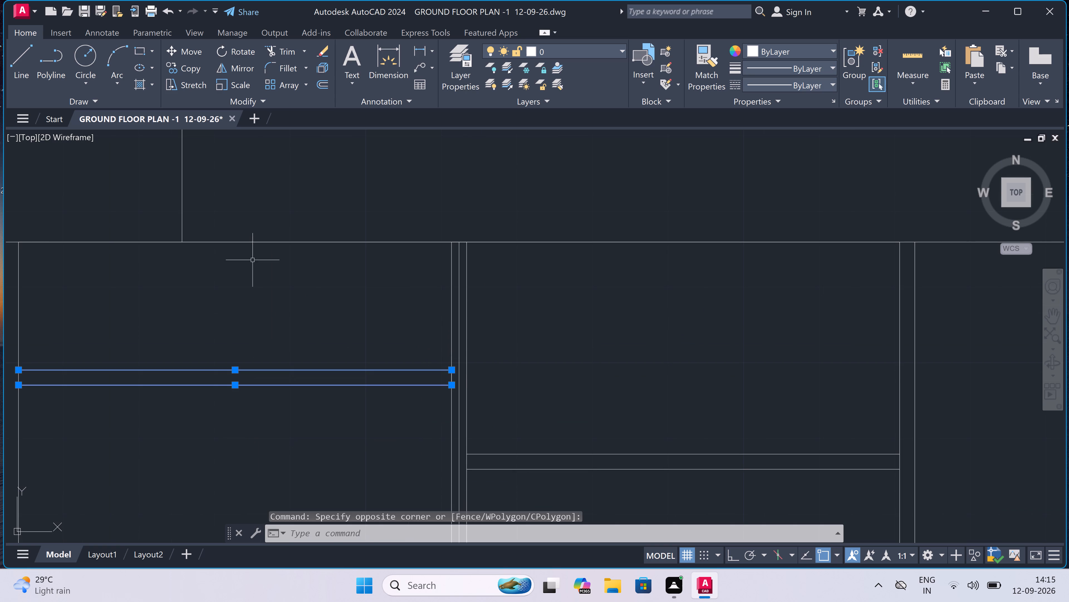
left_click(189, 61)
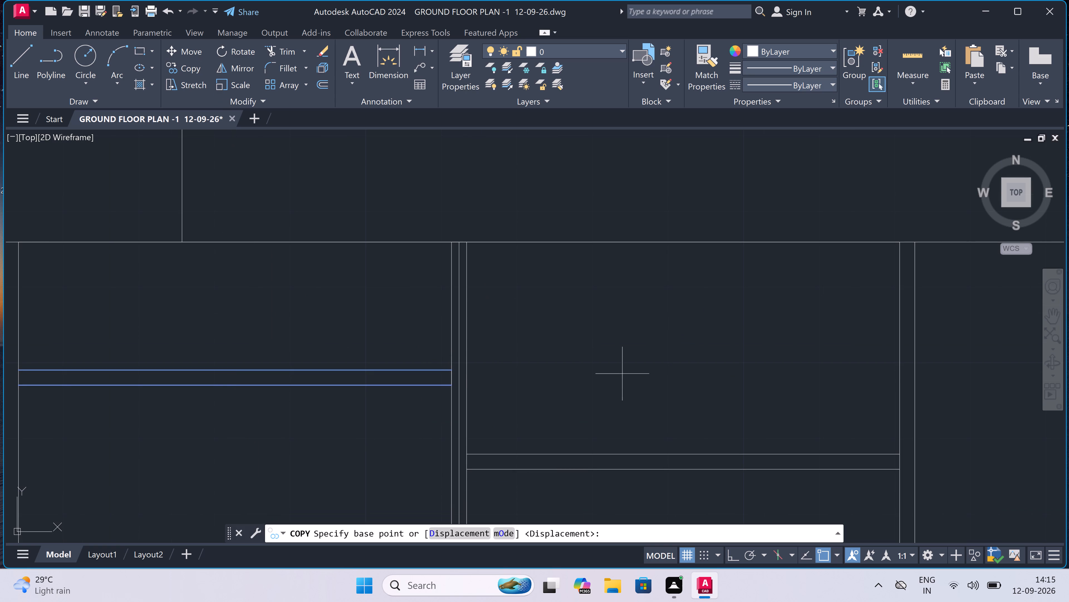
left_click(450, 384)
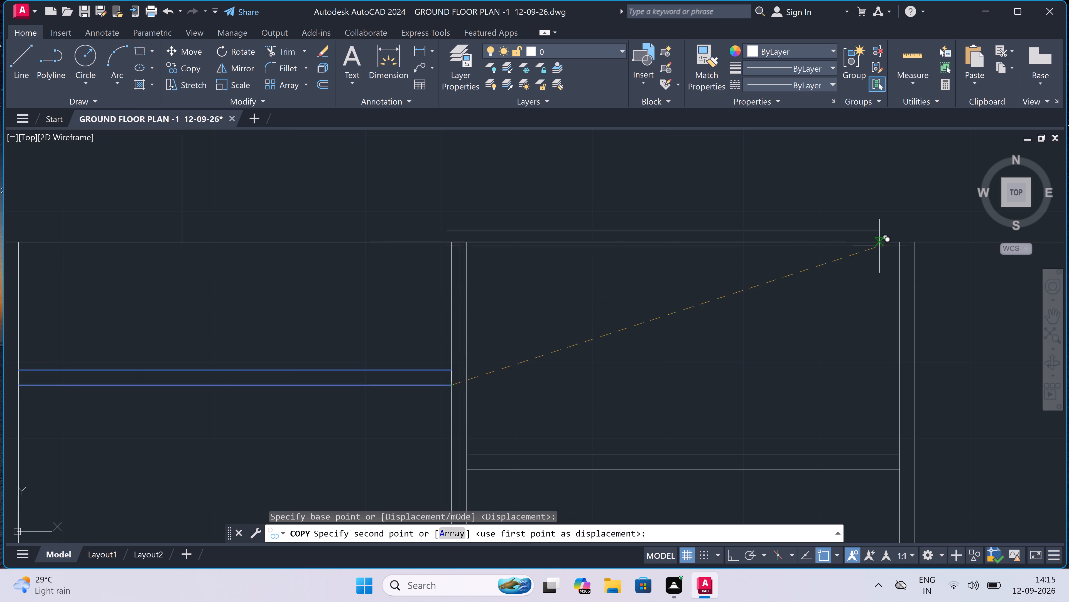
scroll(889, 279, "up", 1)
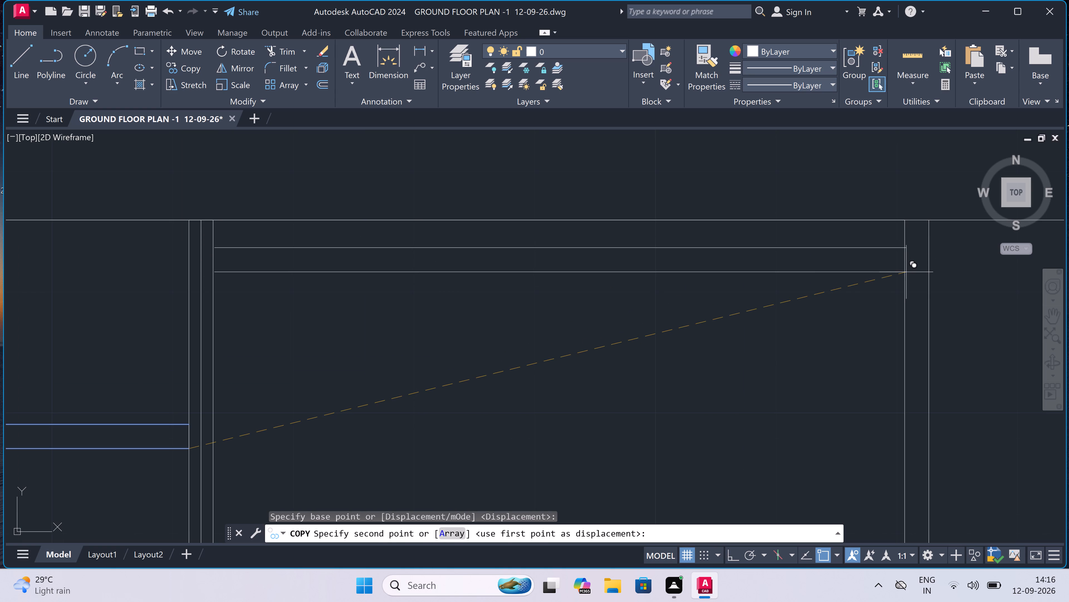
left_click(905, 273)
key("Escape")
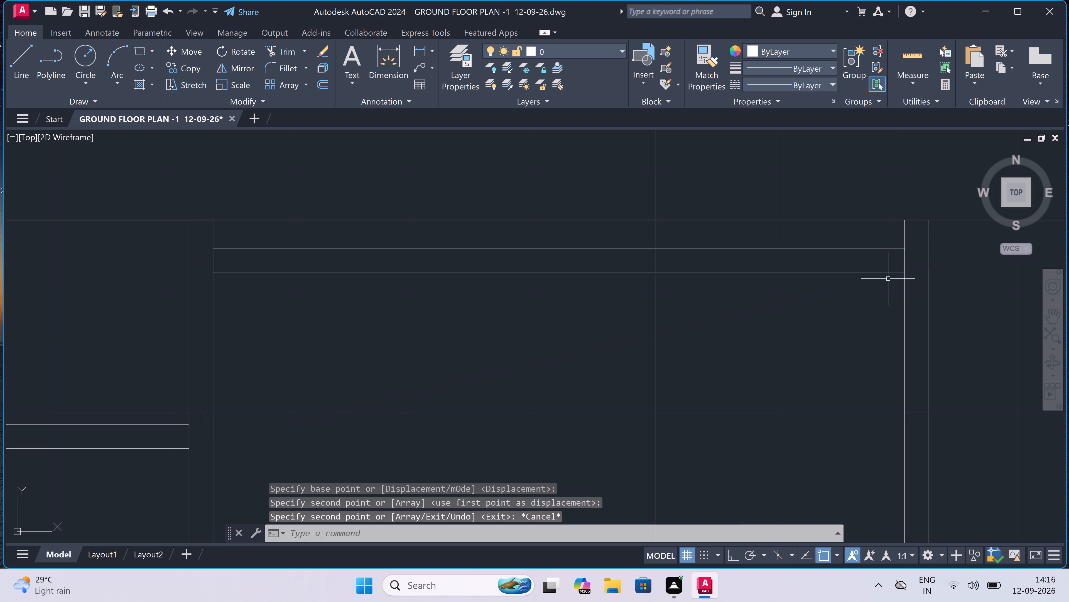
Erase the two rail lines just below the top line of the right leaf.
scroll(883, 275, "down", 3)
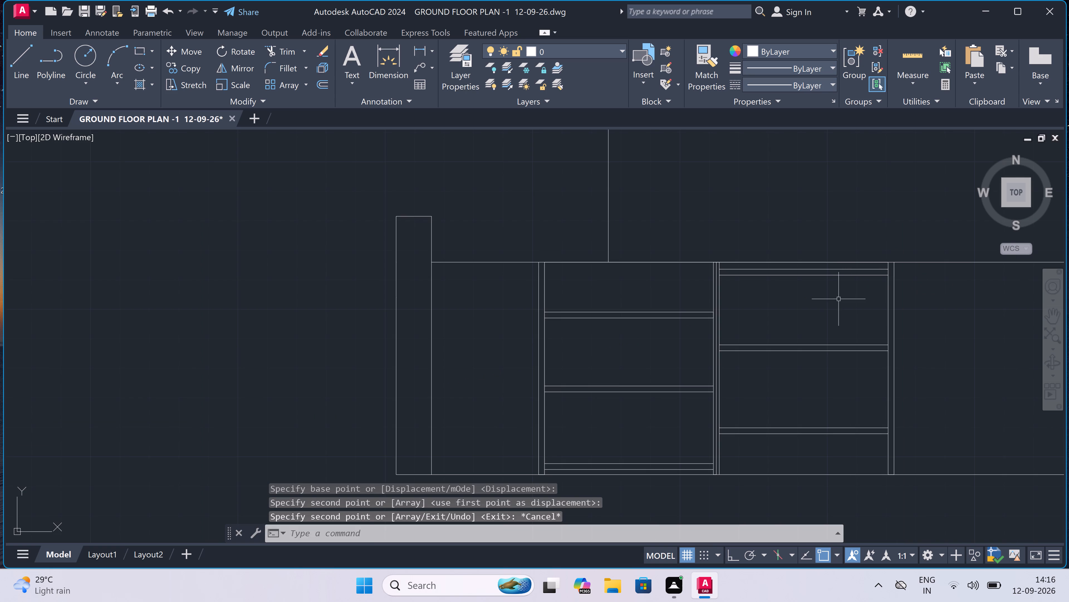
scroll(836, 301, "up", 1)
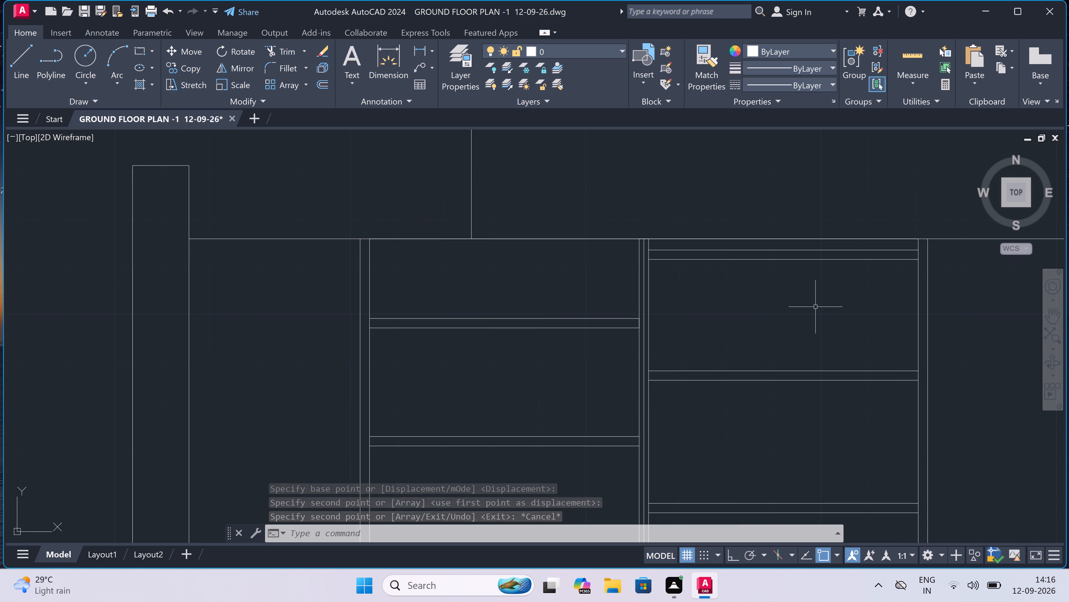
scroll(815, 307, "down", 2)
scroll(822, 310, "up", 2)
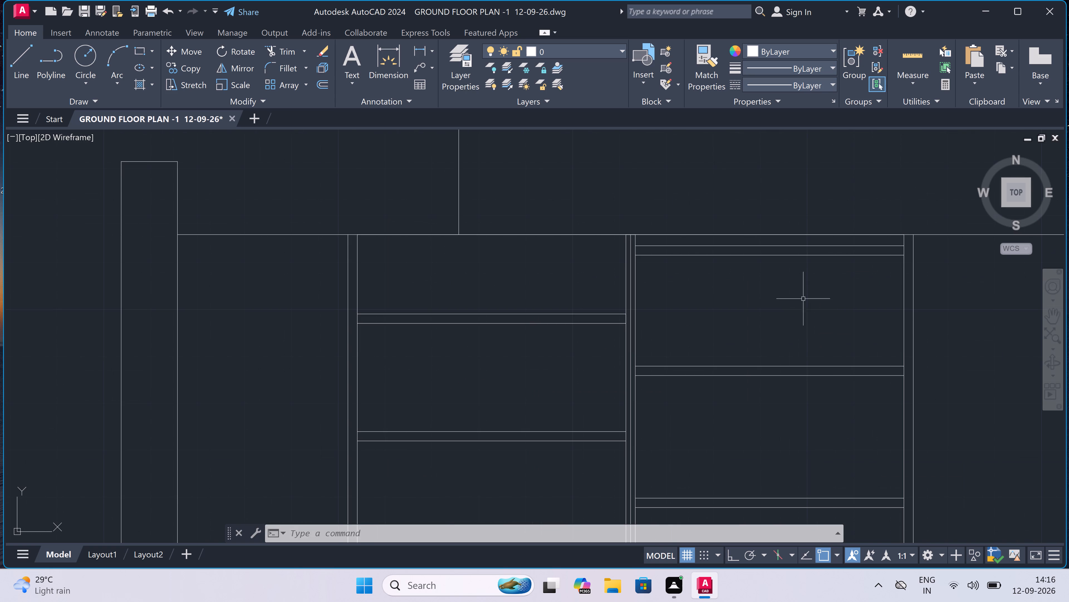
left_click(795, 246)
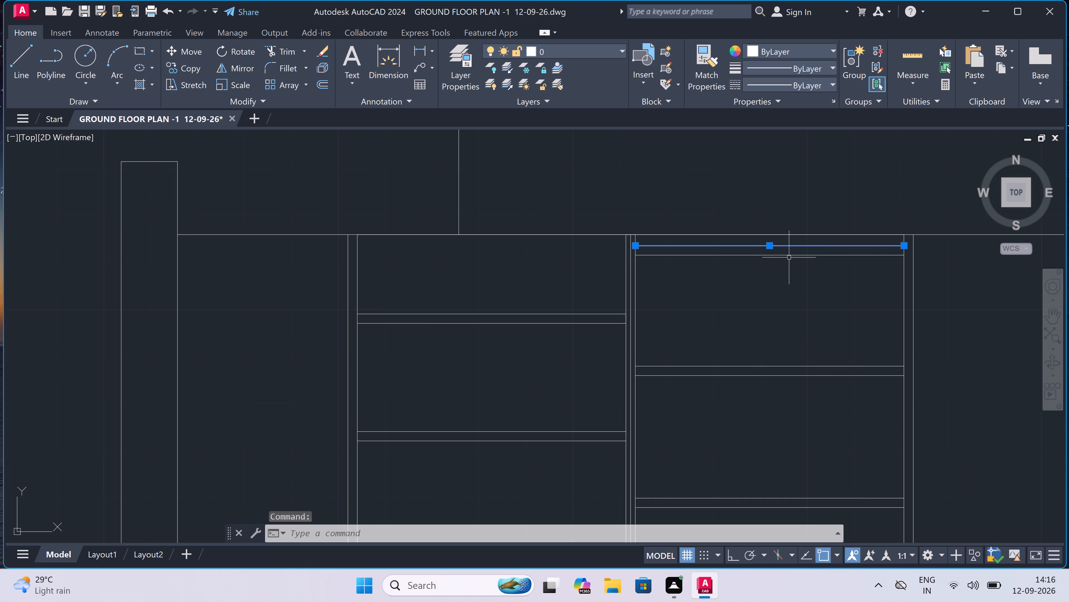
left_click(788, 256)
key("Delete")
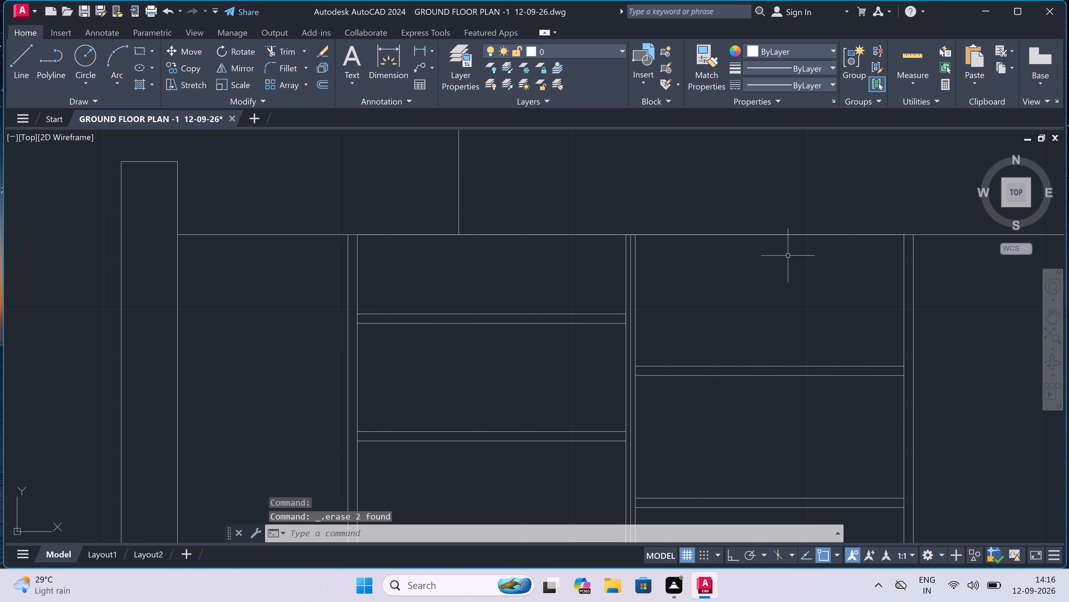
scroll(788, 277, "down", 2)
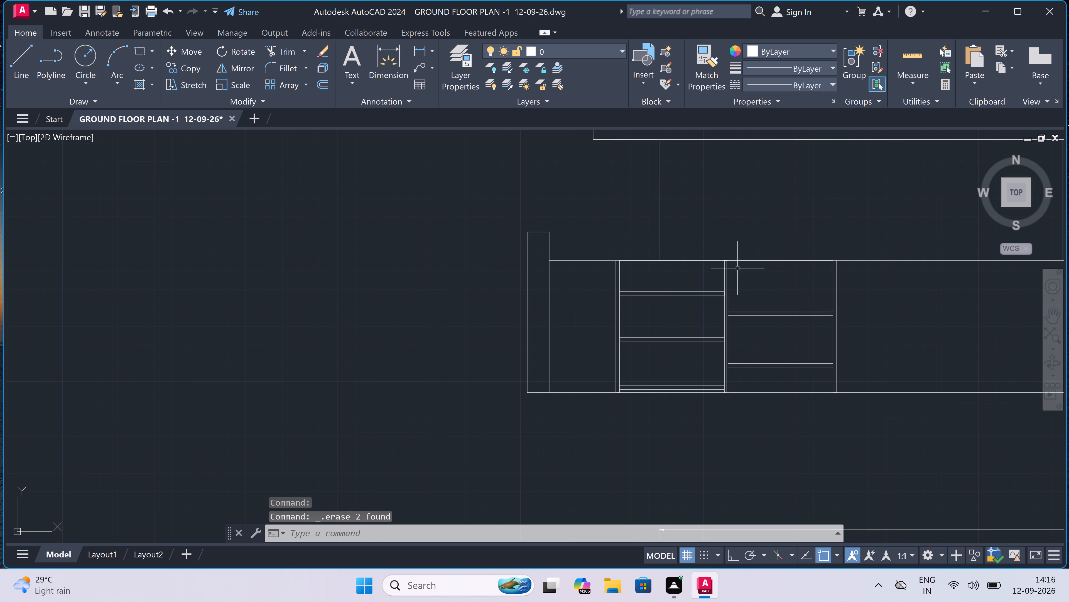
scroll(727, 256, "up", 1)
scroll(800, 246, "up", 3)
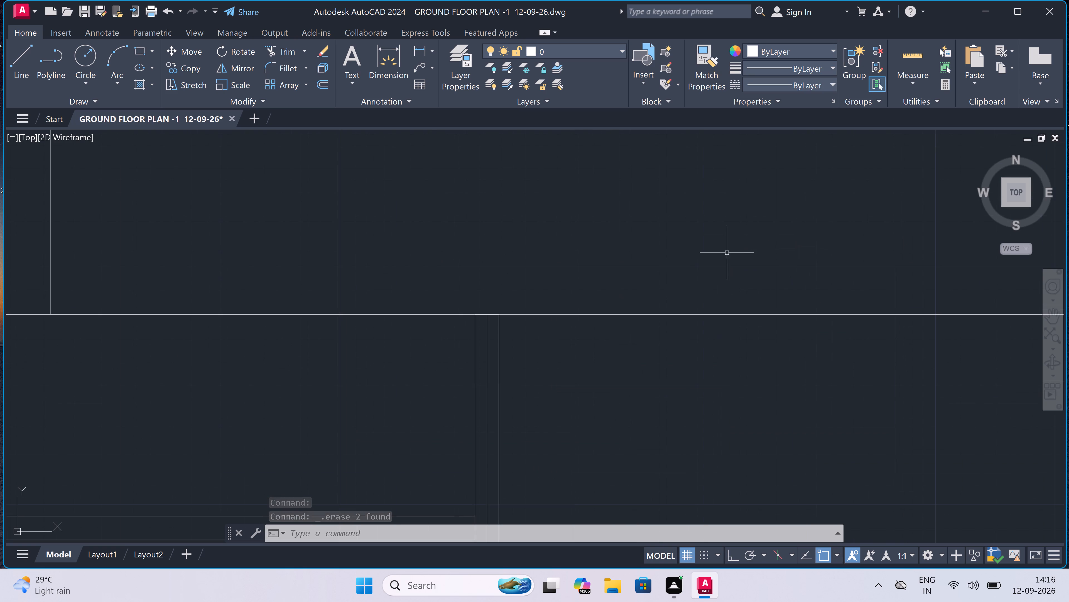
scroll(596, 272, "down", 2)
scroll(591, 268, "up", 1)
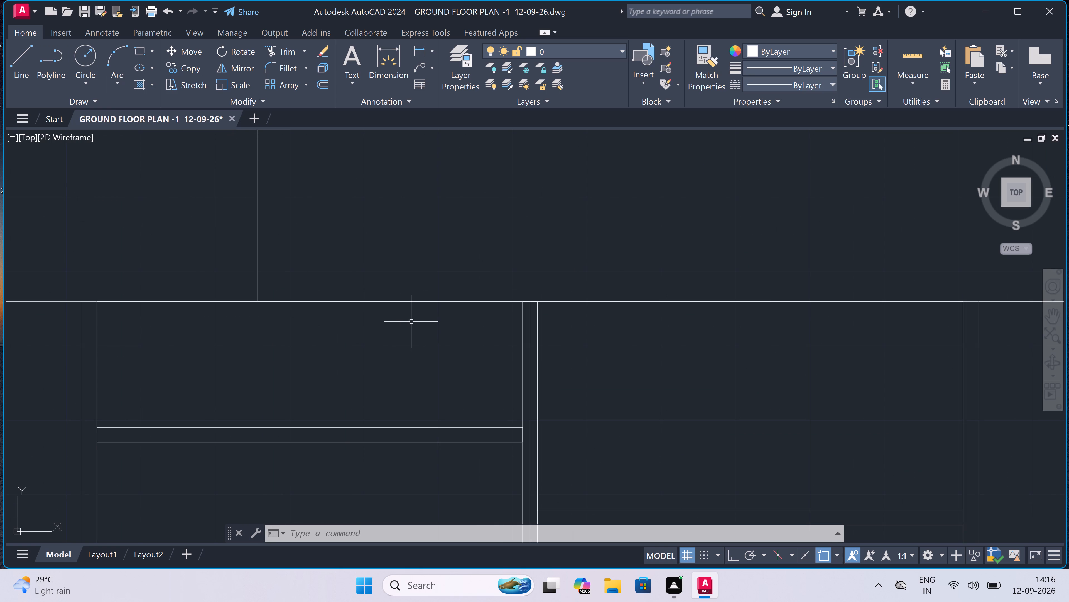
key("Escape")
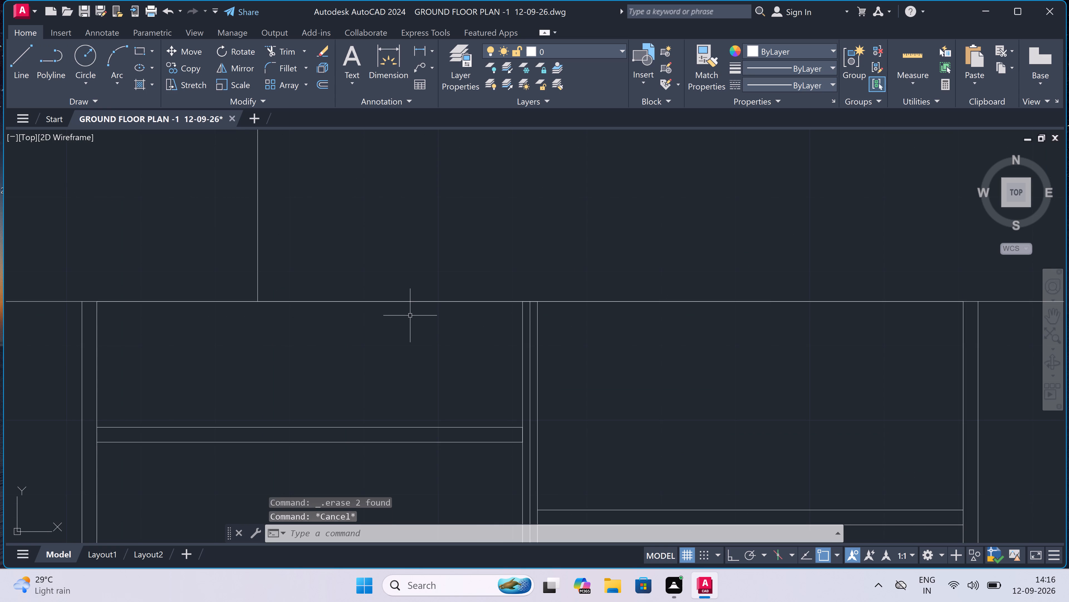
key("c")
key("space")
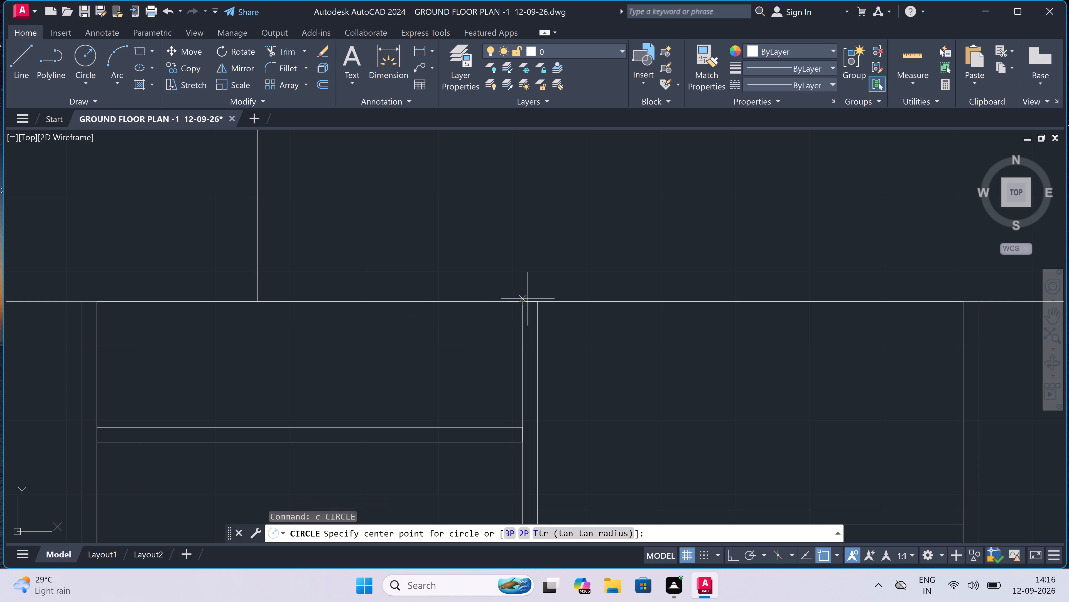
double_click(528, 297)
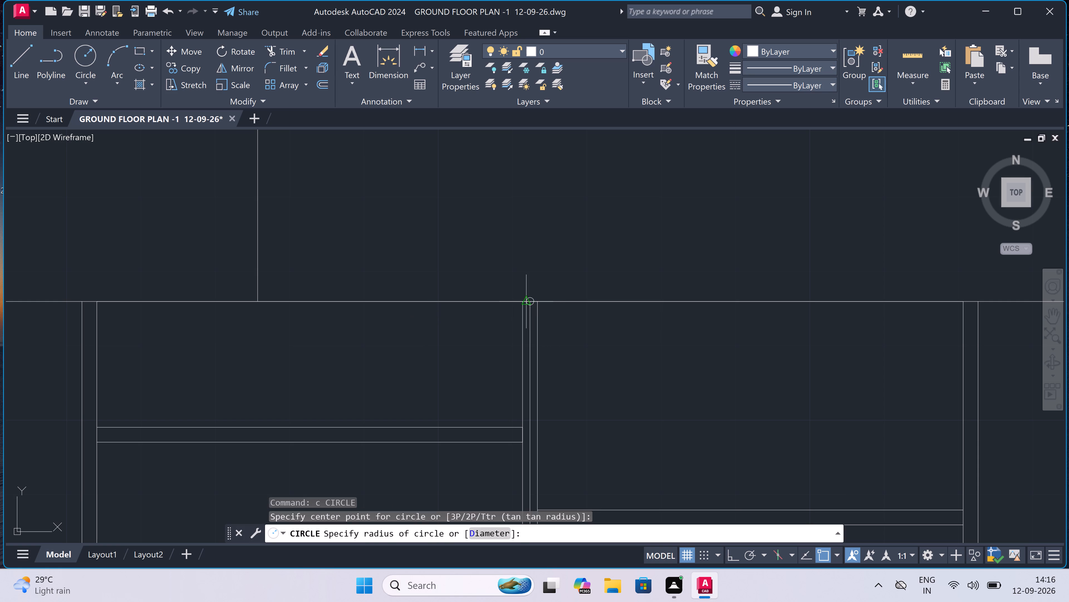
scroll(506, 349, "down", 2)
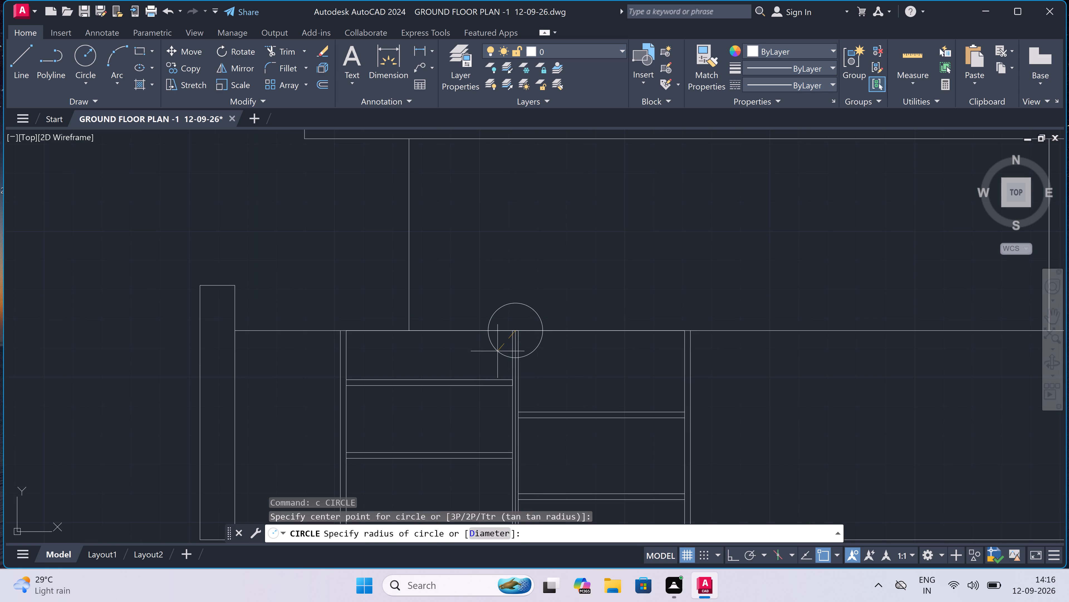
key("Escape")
Draw a shallow three-point arc rising above the gate's top line, centred over the meeting strips of the two leaves.
scroll(517, 319, "up", 2)
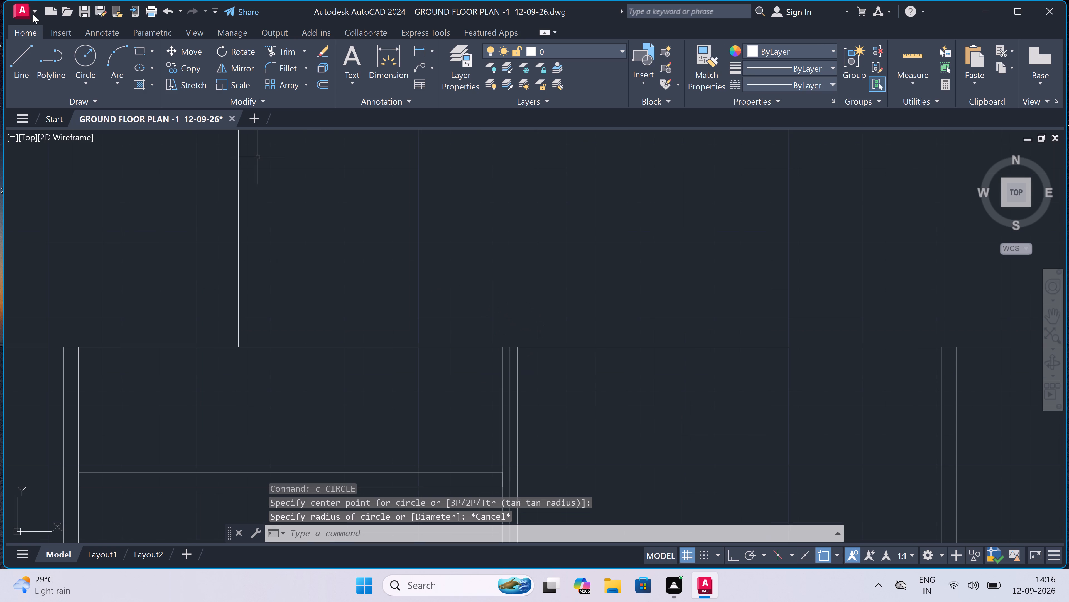
left_click(116, 73)
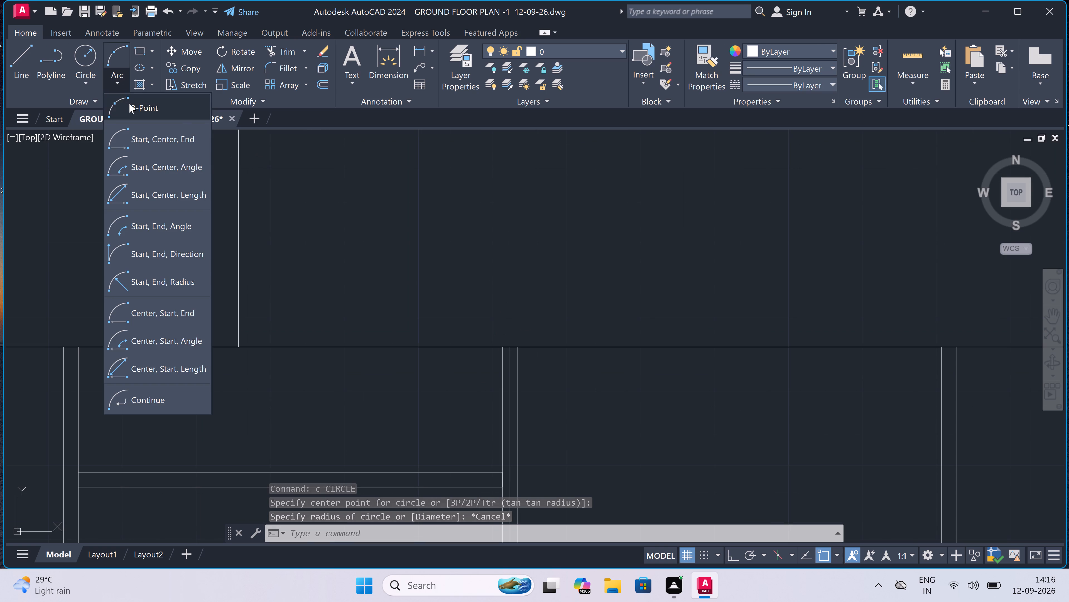
left_click(129, 103)
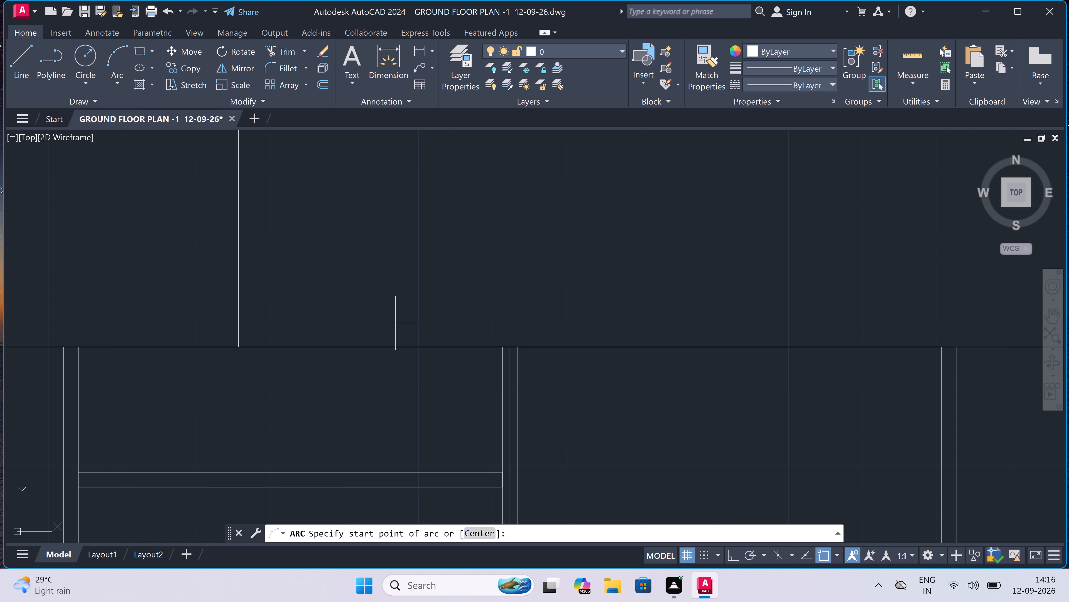
left_click(417, 346)
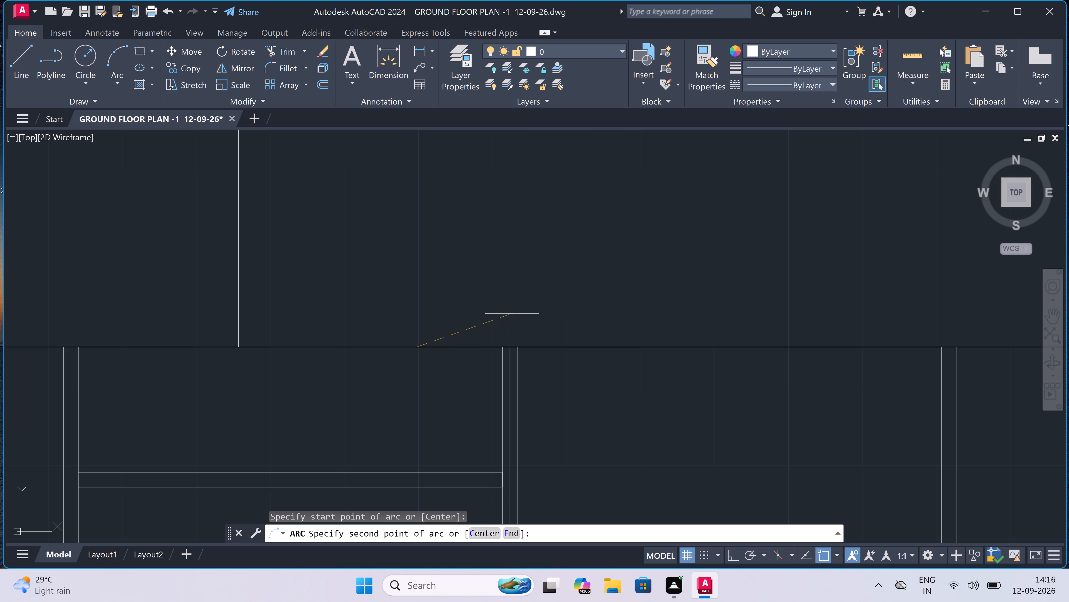
left_click(501, 307)
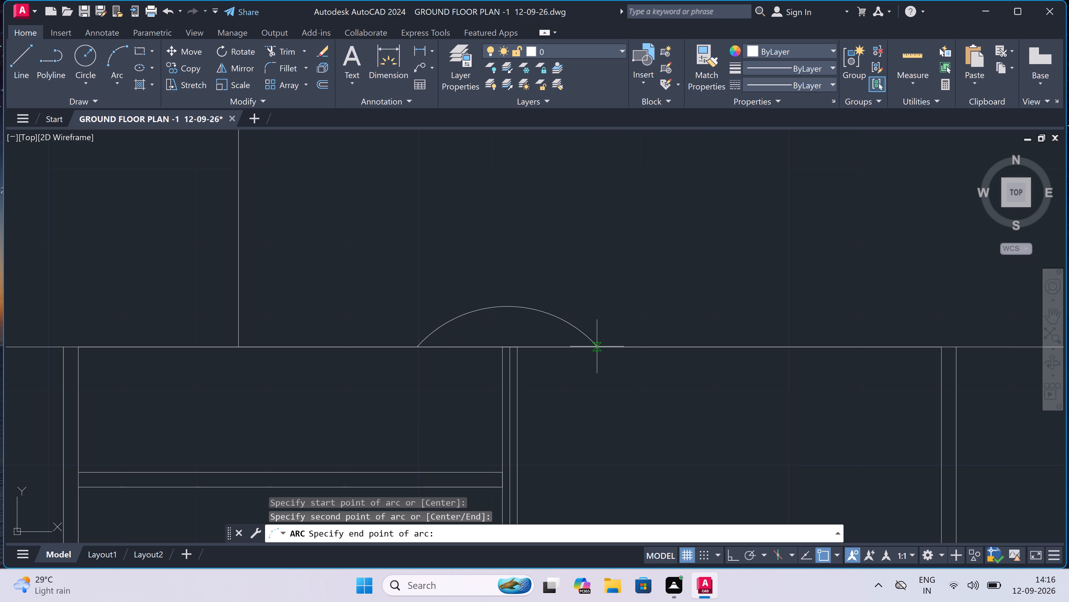
triple_click(599, 348)
key("Escape")
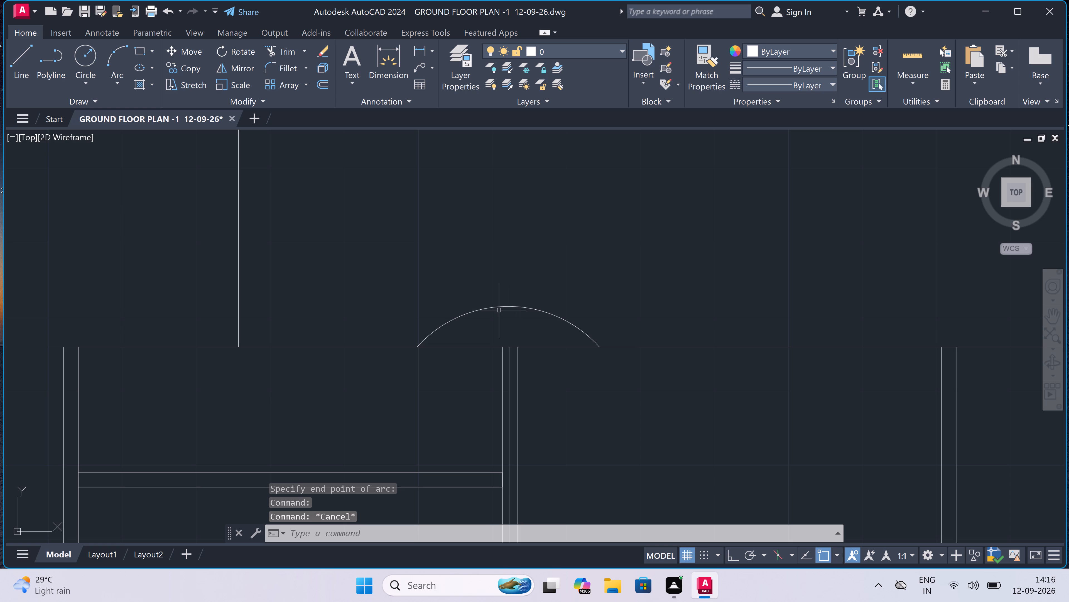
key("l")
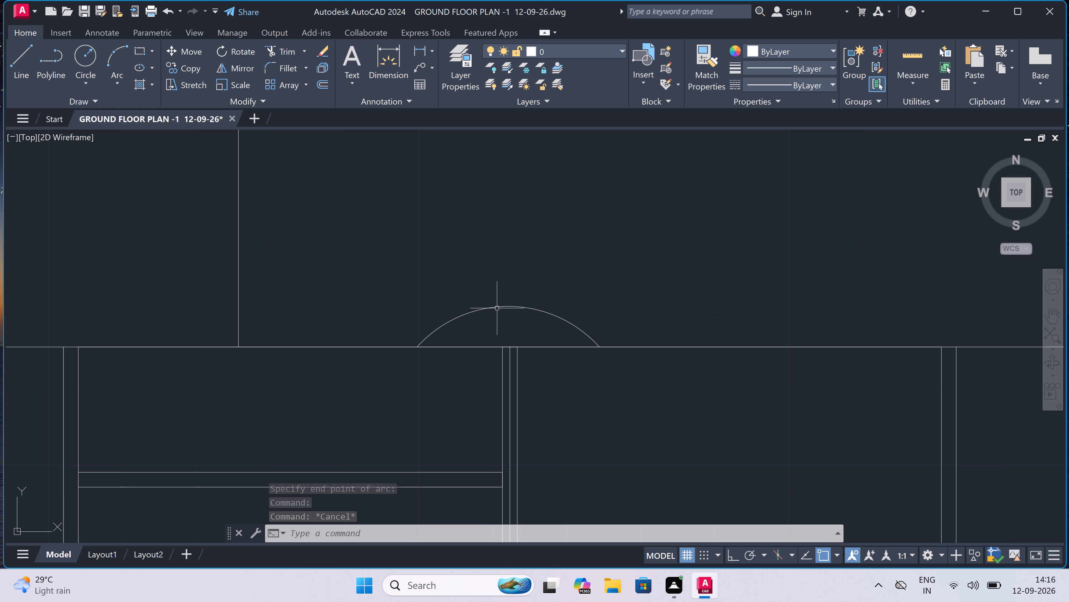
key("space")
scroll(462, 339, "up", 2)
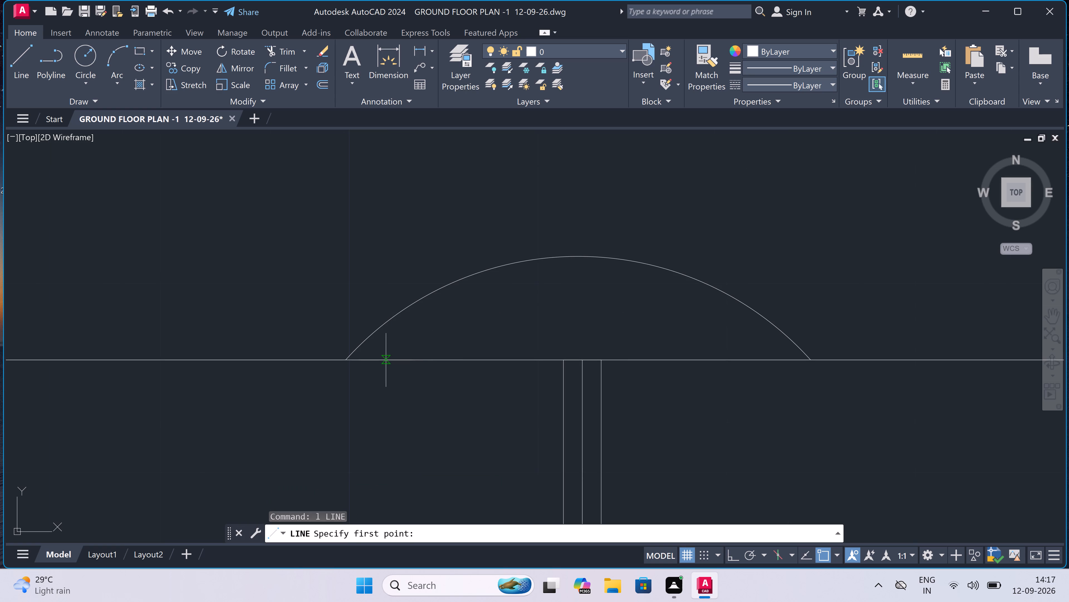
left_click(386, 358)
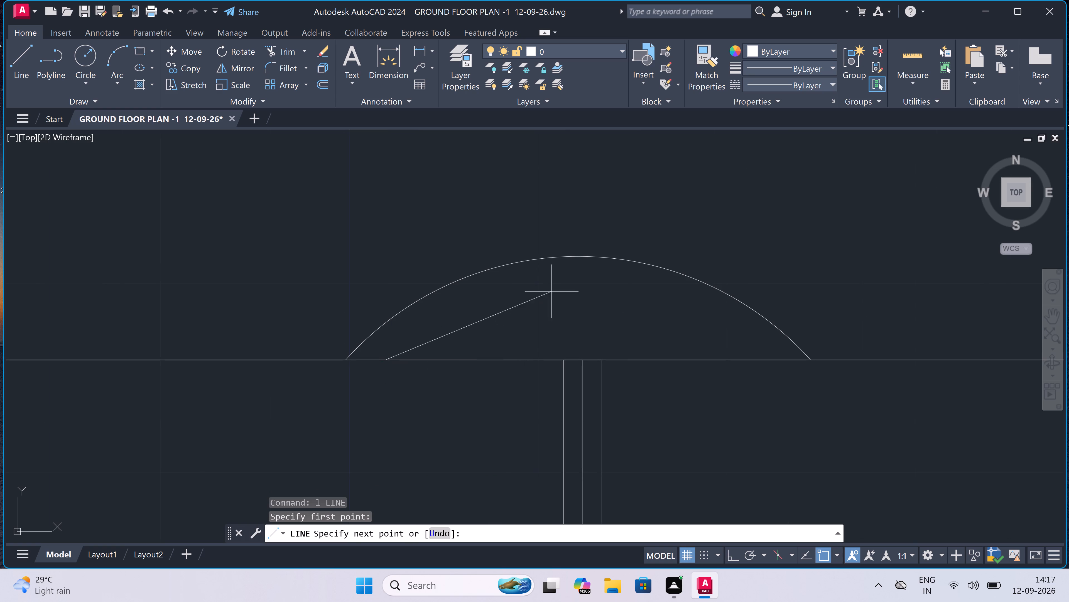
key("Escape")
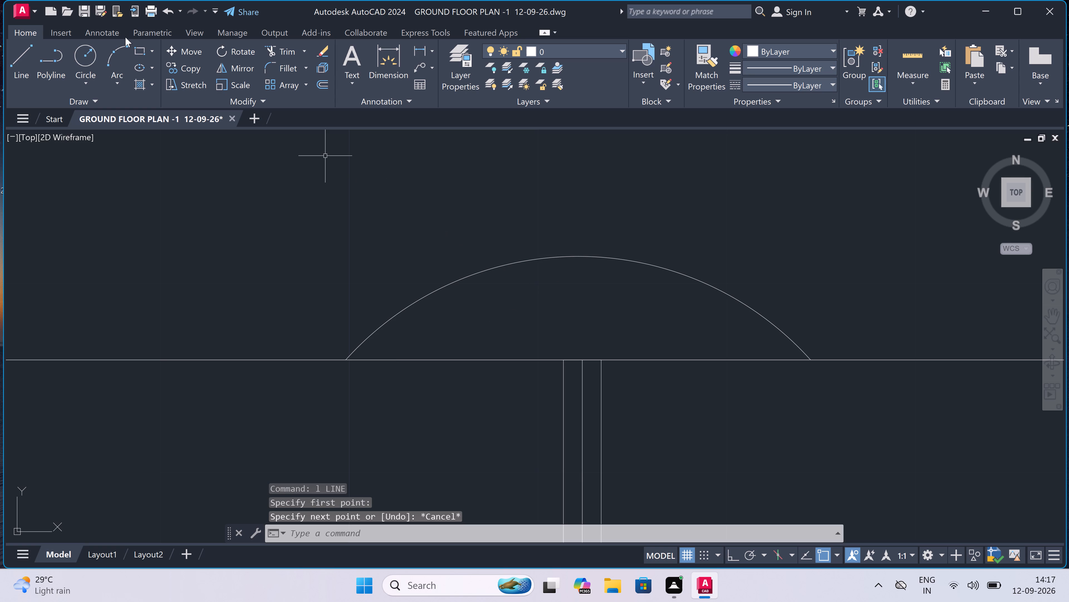
Draw a smaller three-point arc inside the first one, with both ends on the gate's top line.
left_click(119, 46)
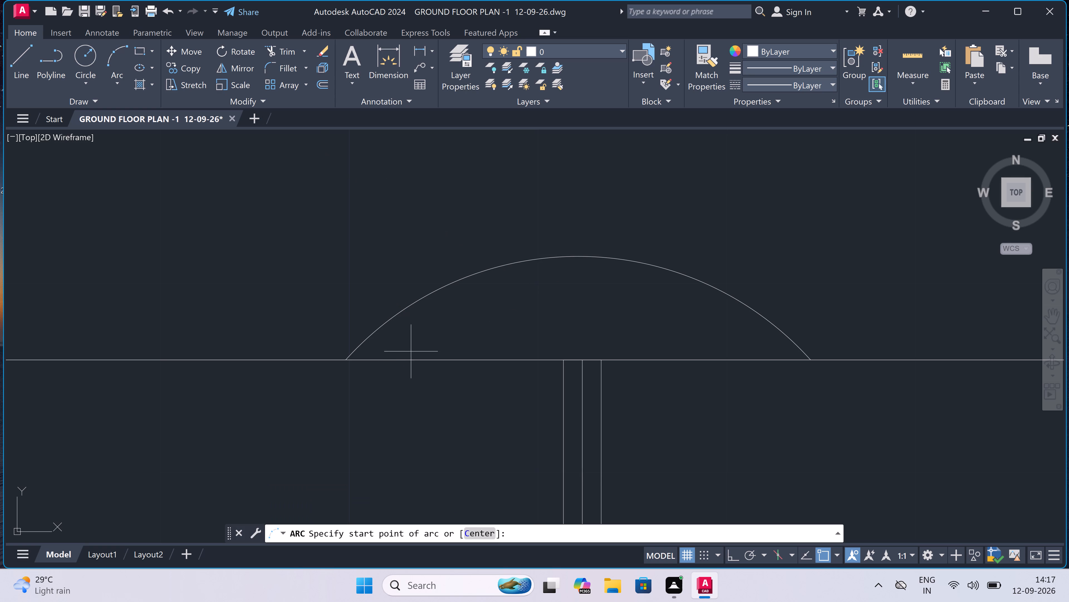
left_click(388, 358)
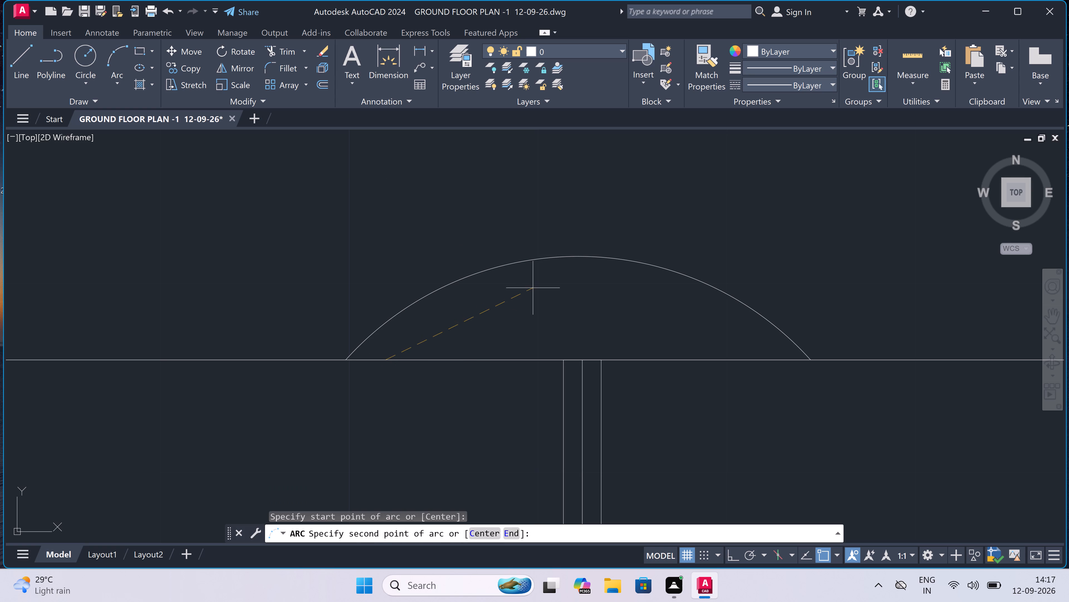
left_click(579, 284)
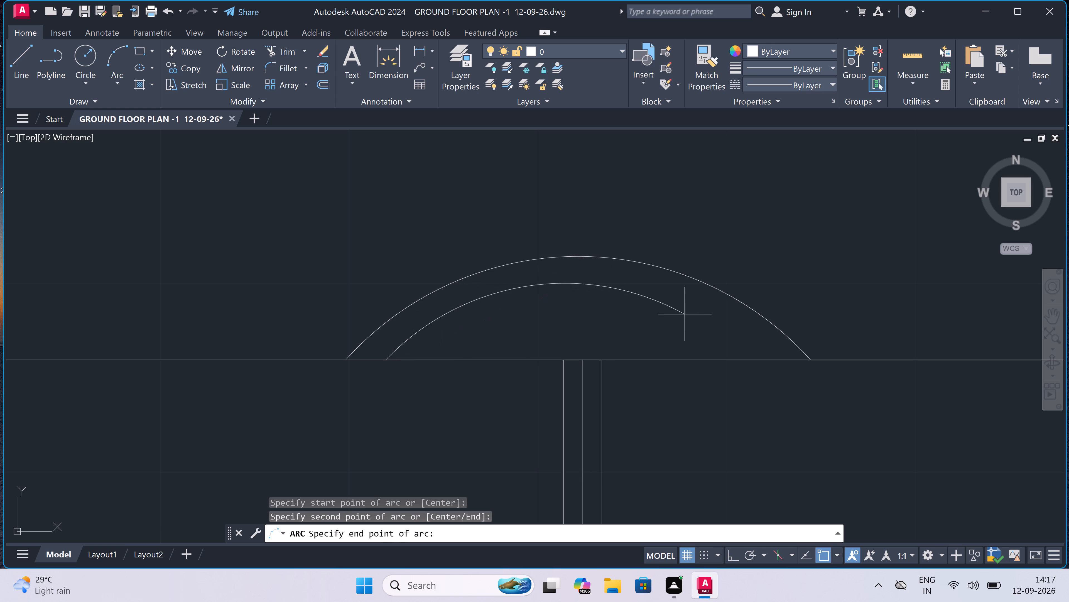
left_click(773, 360)
key("Escape")
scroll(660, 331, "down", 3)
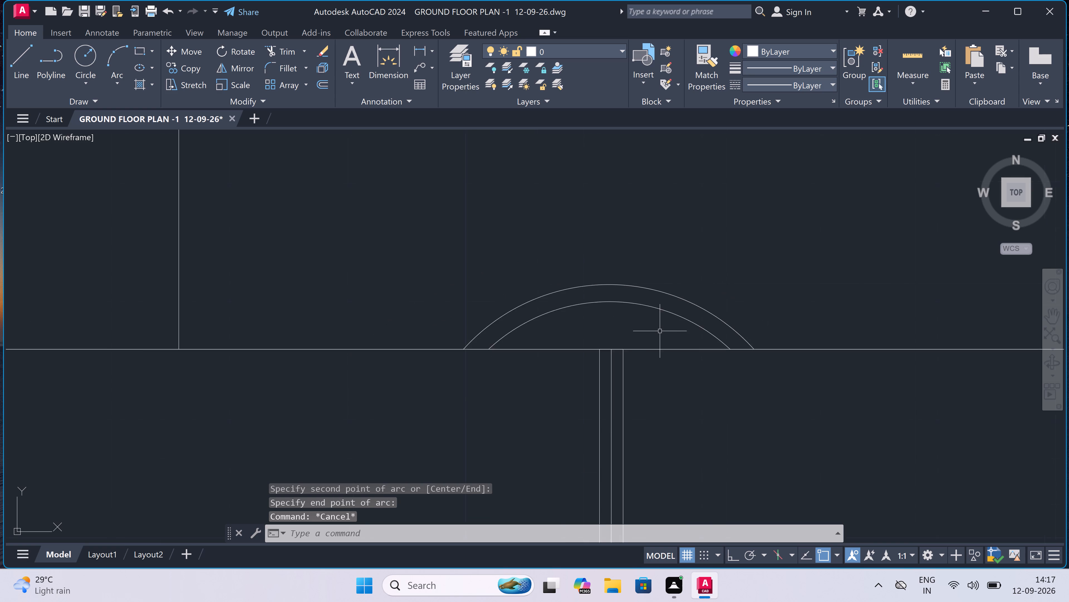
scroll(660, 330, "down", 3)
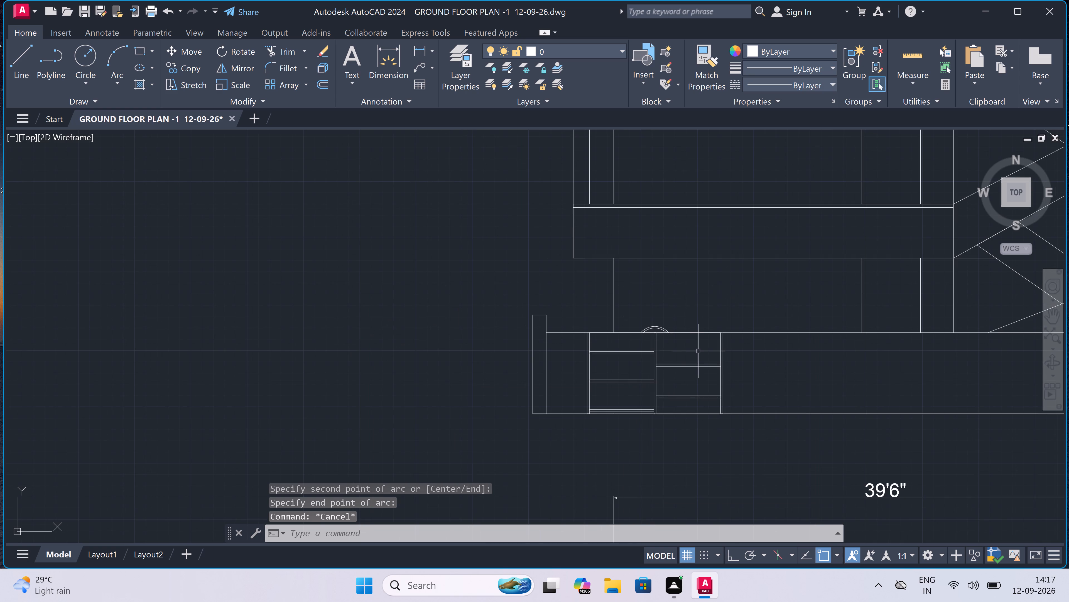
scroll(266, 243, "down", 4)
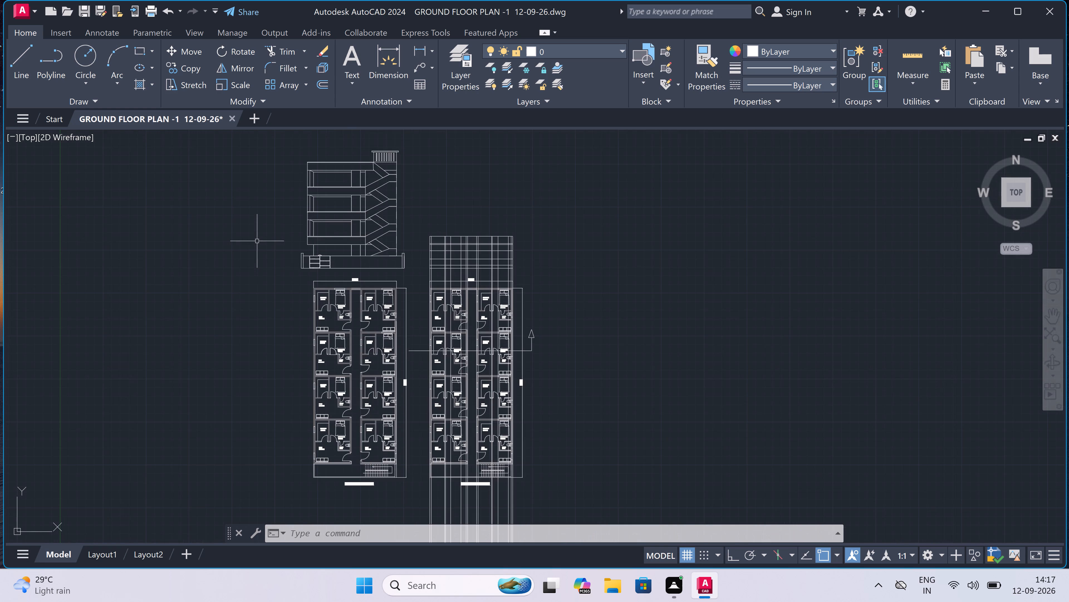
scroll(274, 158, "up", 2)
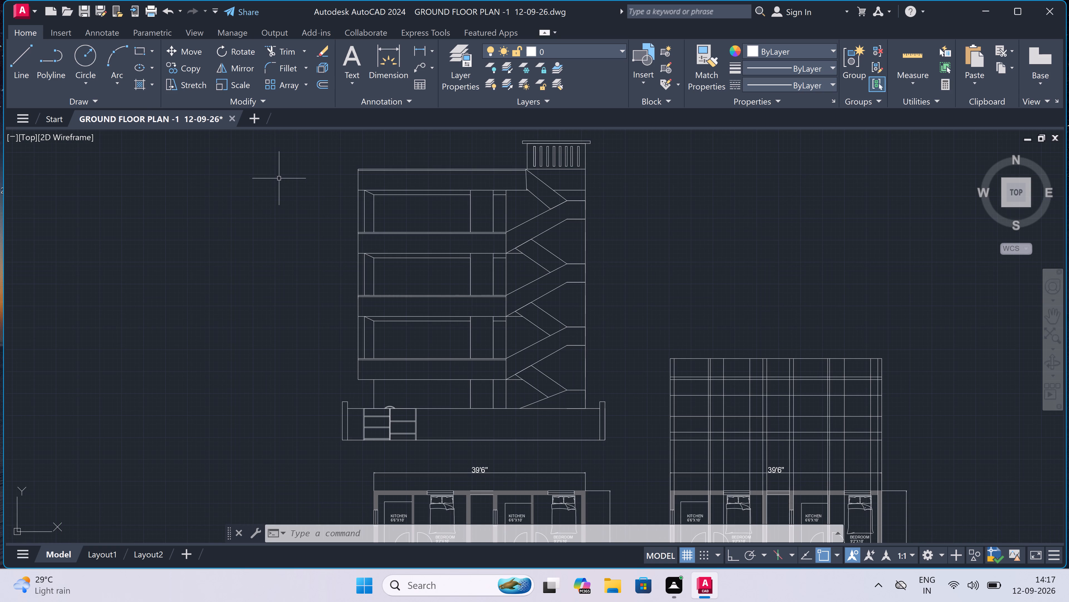
Move both gate ornament arcs slightly straight down so their ends drop below the gate's top line.
scroll(377, 380, "up", 4)
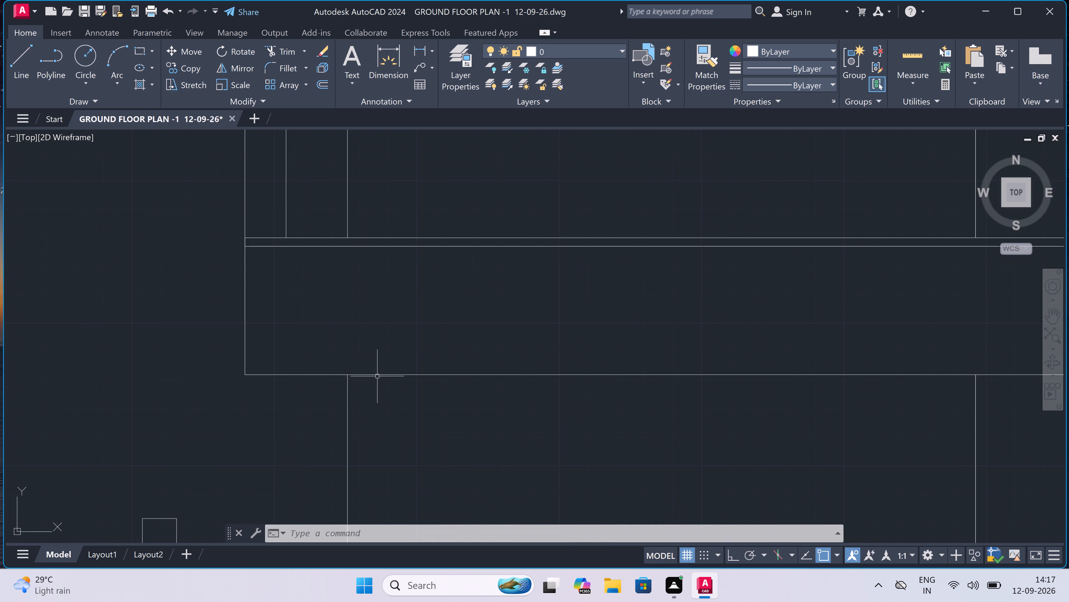
scroll(376, 375, "down", 3)
scroll(375, 469, "up", 3)
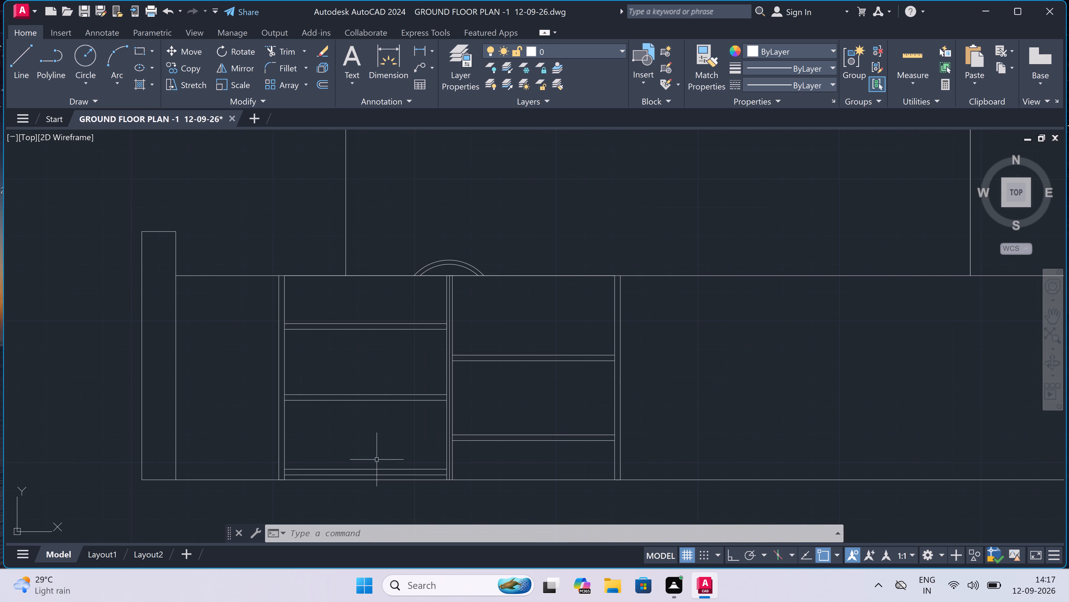
scroll(396, 381, "down", 1)
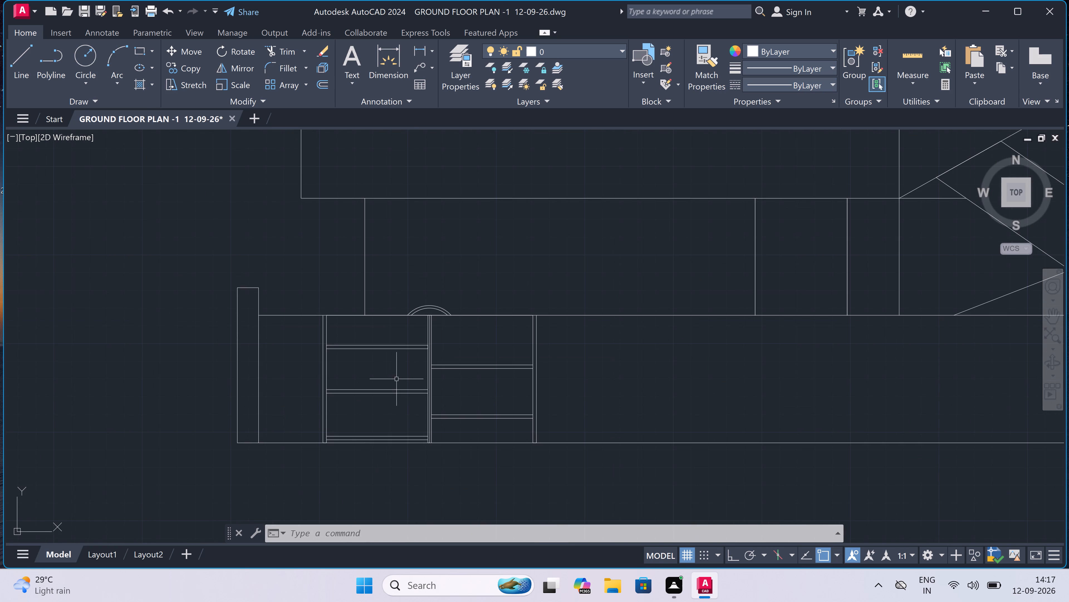
scroll(411, 326, "up", 2)
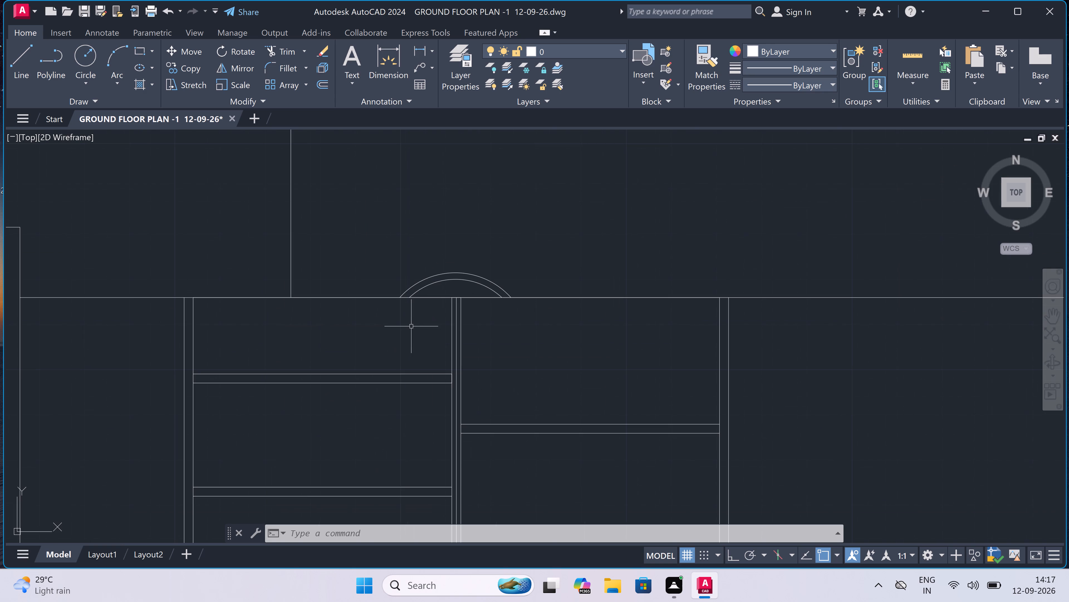
scroll(483, 252, "up", 2)
left_click_drag(455, 296, 447, 305)
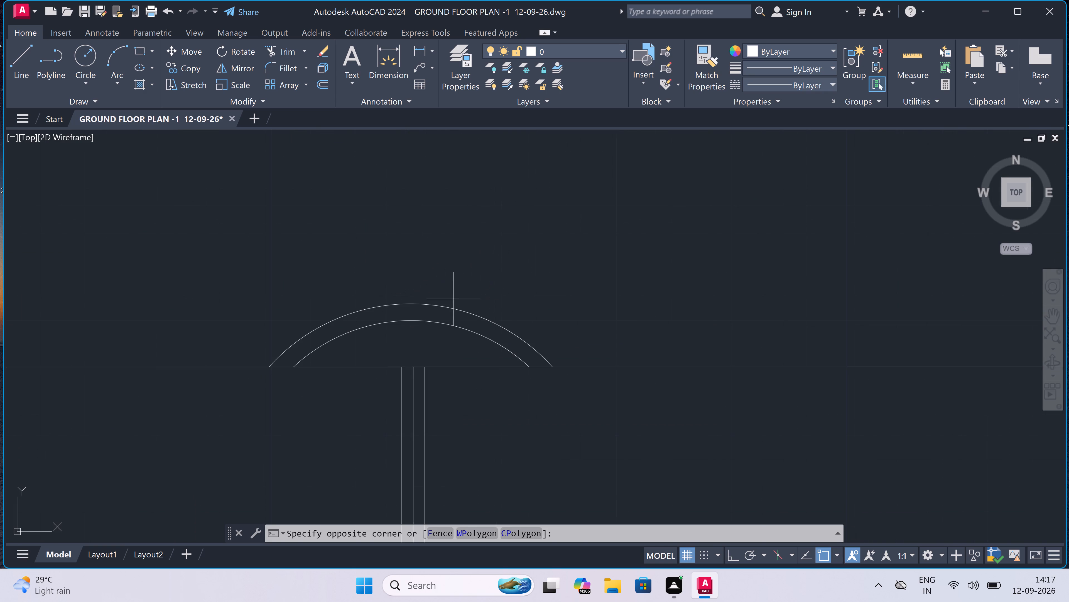
left_click(367, 339)
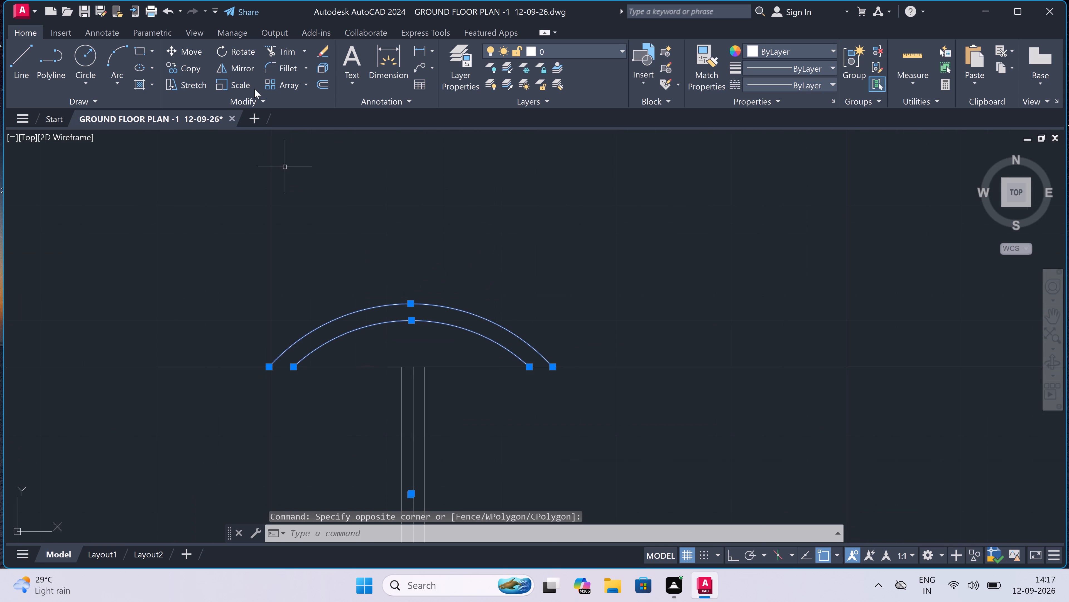
left_click(190, 48)
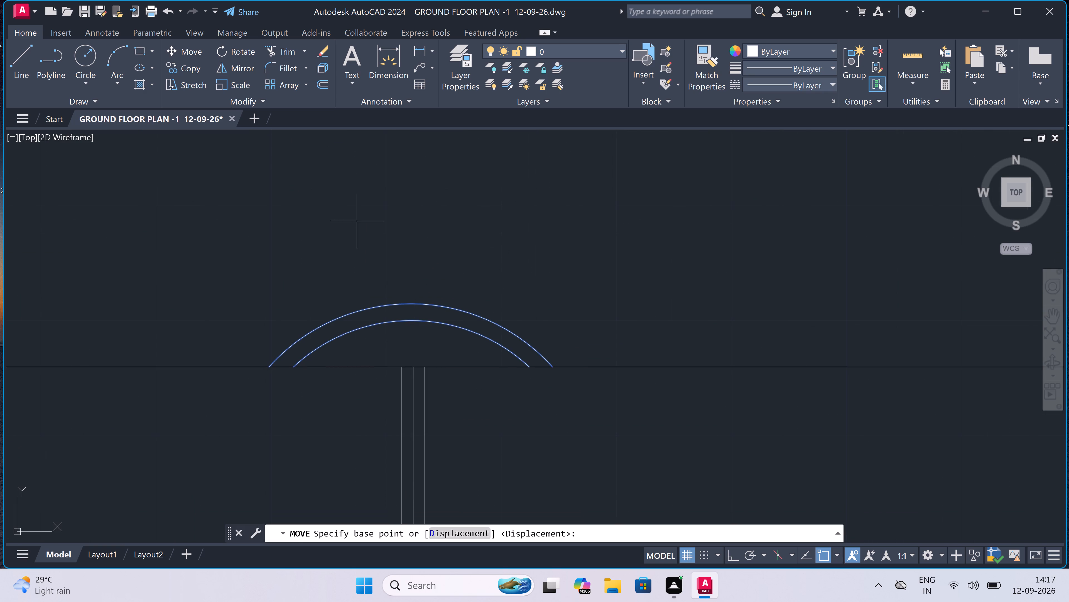
double_click(408, 305)
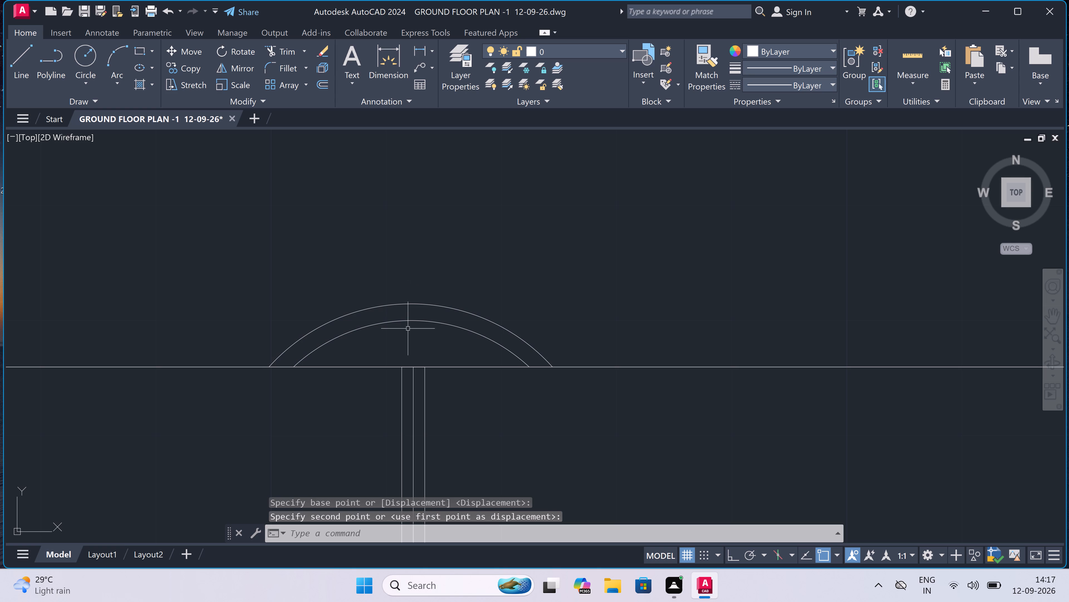
left_click_drag(422, 289, 415, 296)
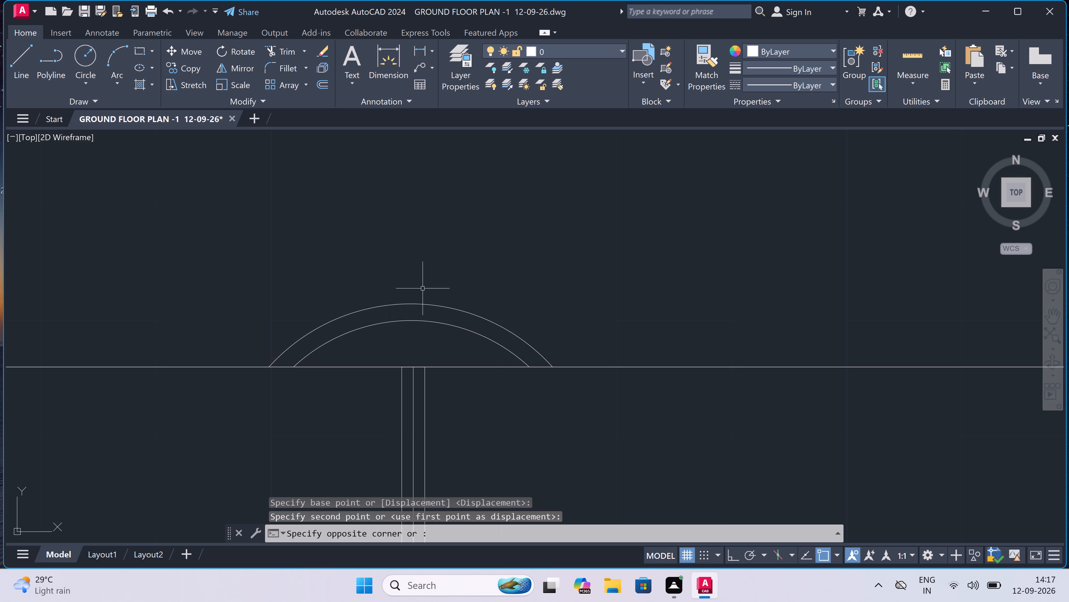
left_click(343, 331)
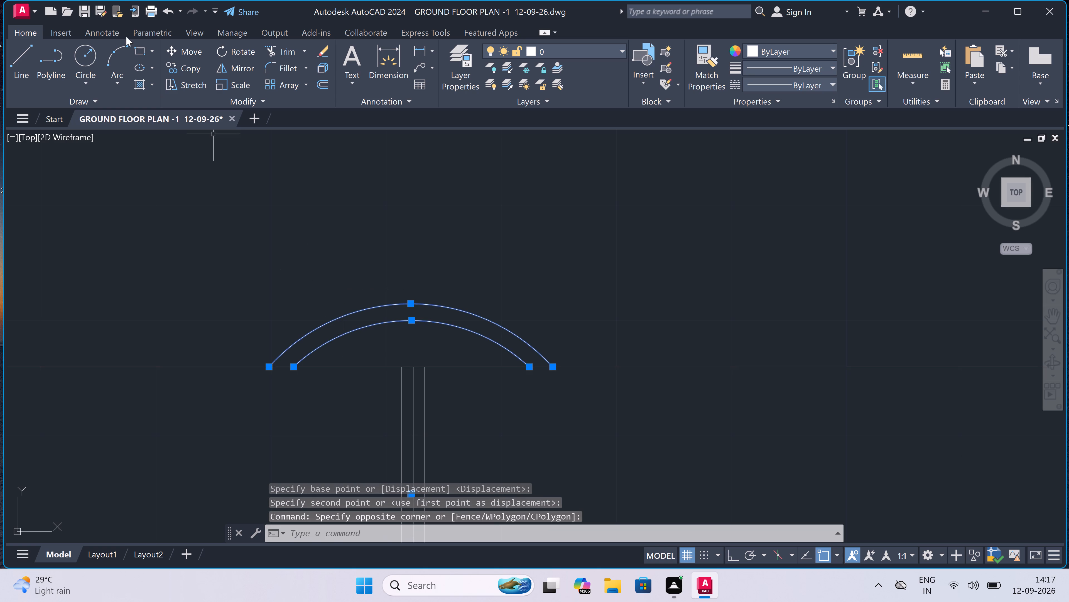
left_click(187, 48)
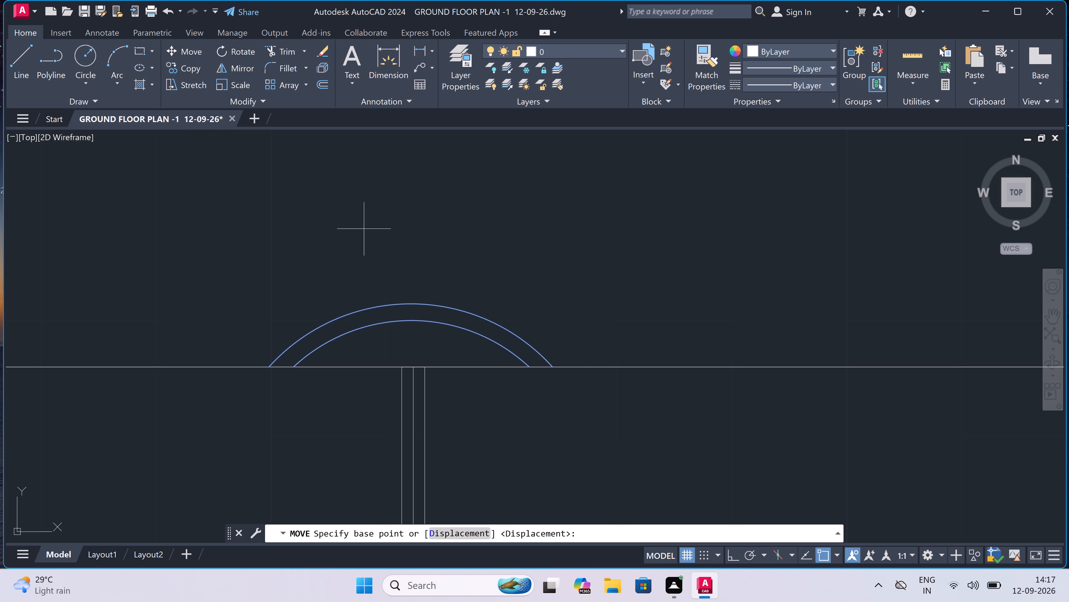
left_click(410, 303)
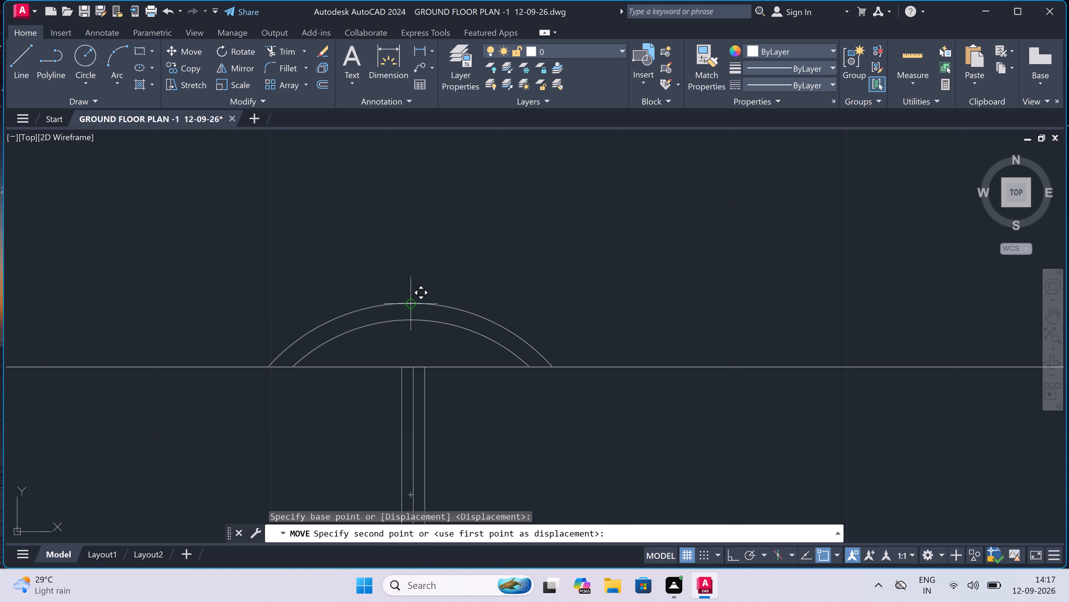
double_click(410, 329)
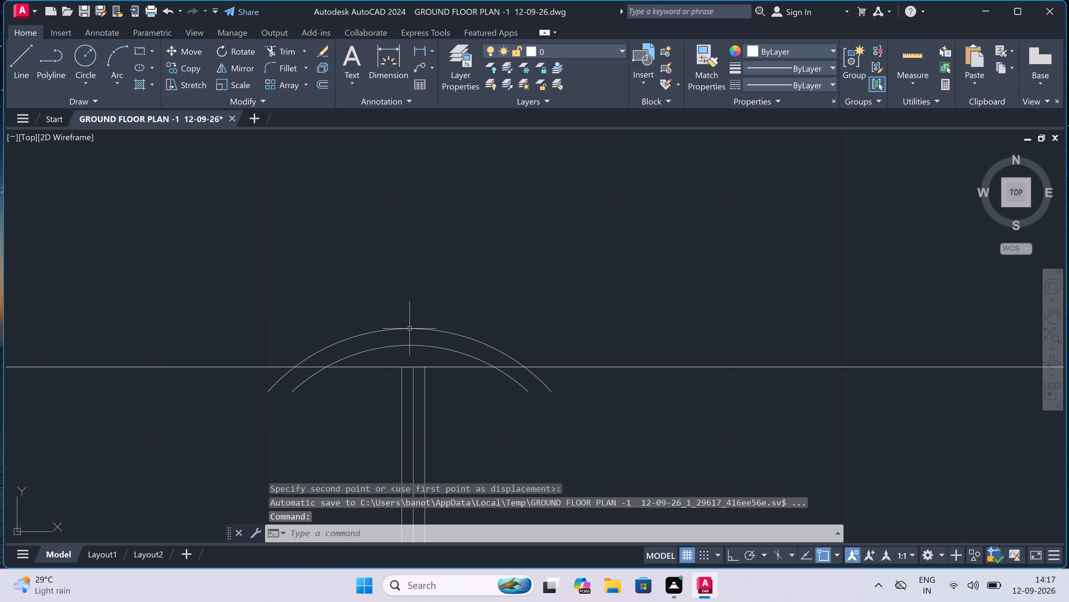
Trim the ends of both ornament arcs that extend below the gate's top line, on both sides.
key("t")
key("r")
key("space")
left_click(486, 382)
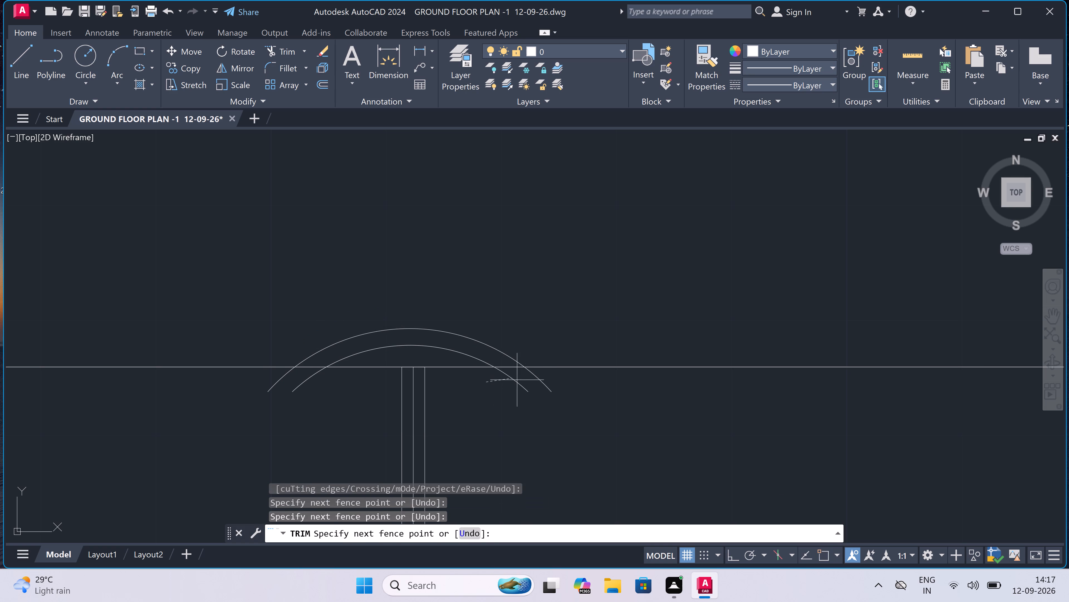
left_click(551, 382)
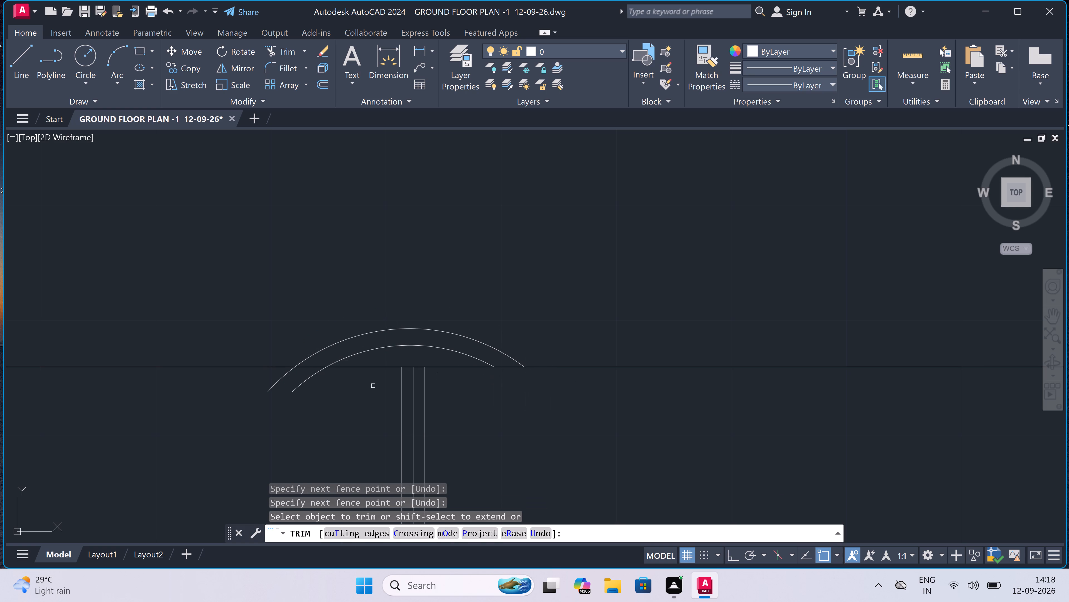
left_click_drag(251, 382, 256, 382)
left_click(319, 381)
key("Escape")
Examine the whole building elevation with its gate, together with the neighbouring floor plans and projection grid.
scroll(313, 300, "down", 5)
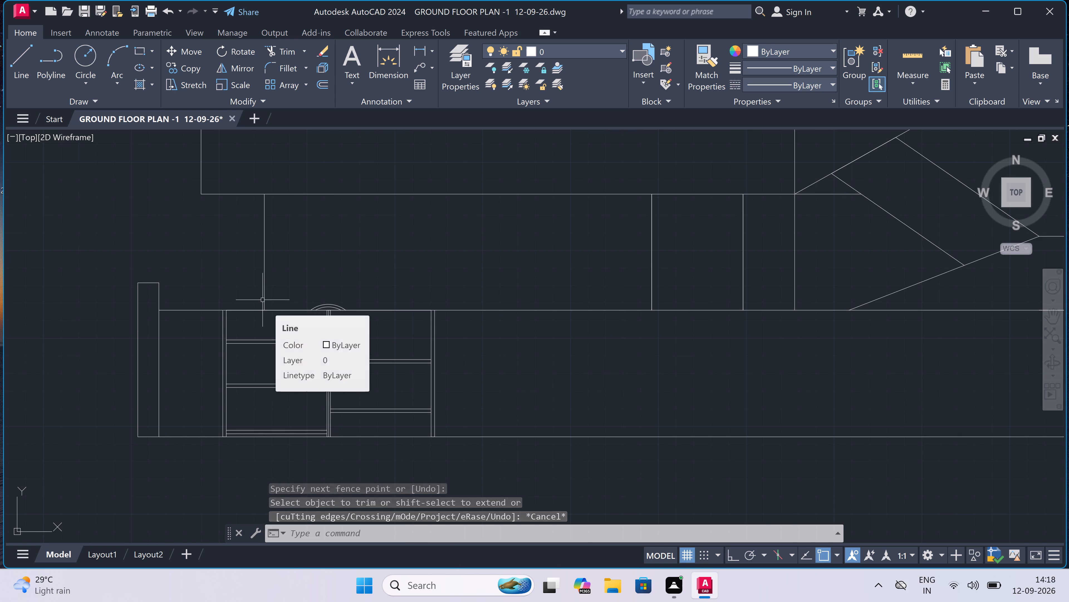
scroll(261, 298, "down", 3)
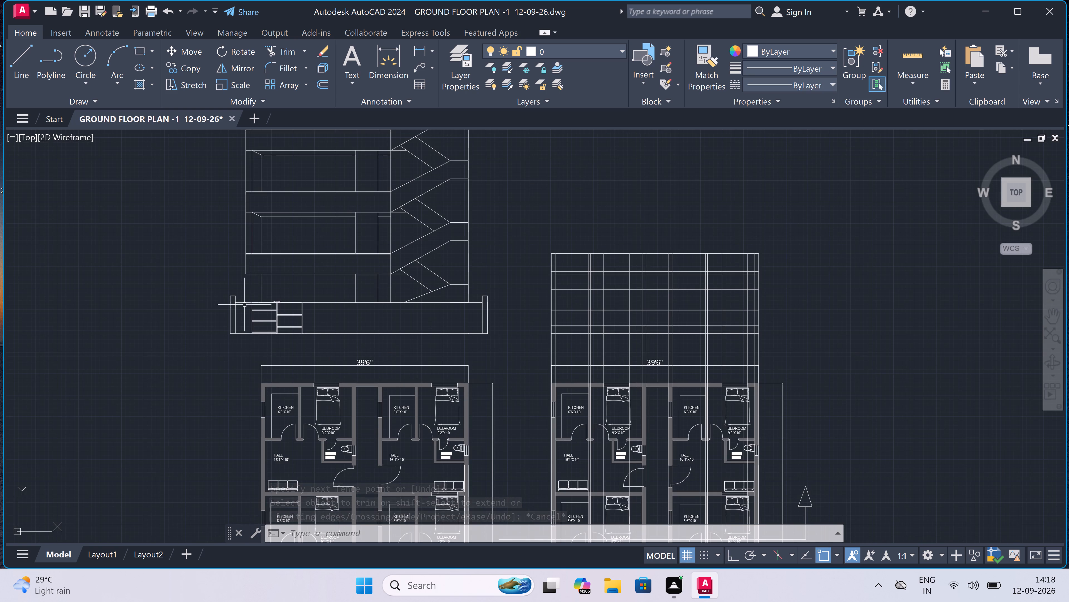
scroll(179, 297, "down", 1)
scroll(167, 276, "down", 1)
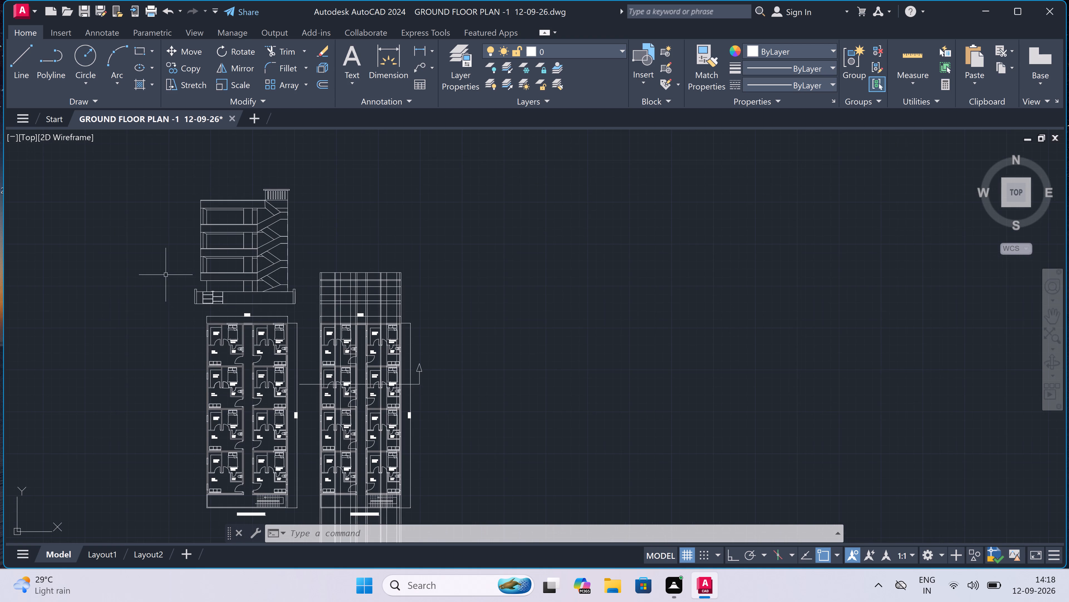
scroll(147, 215, "up", 2)
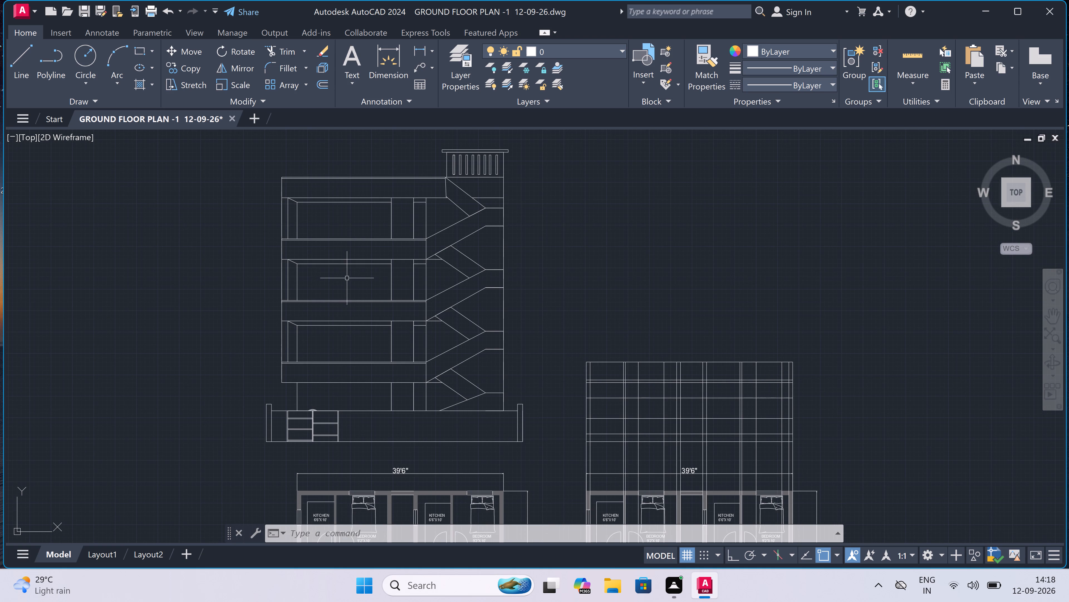
scroll(354, 279, "down", 2)
scroll(443, 327, "up", 1)
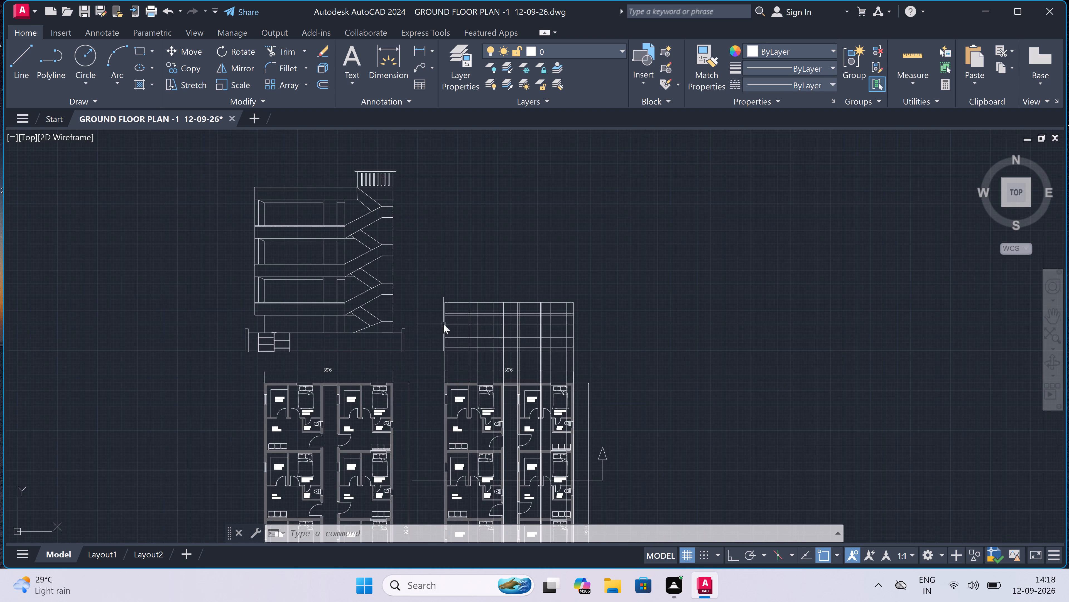
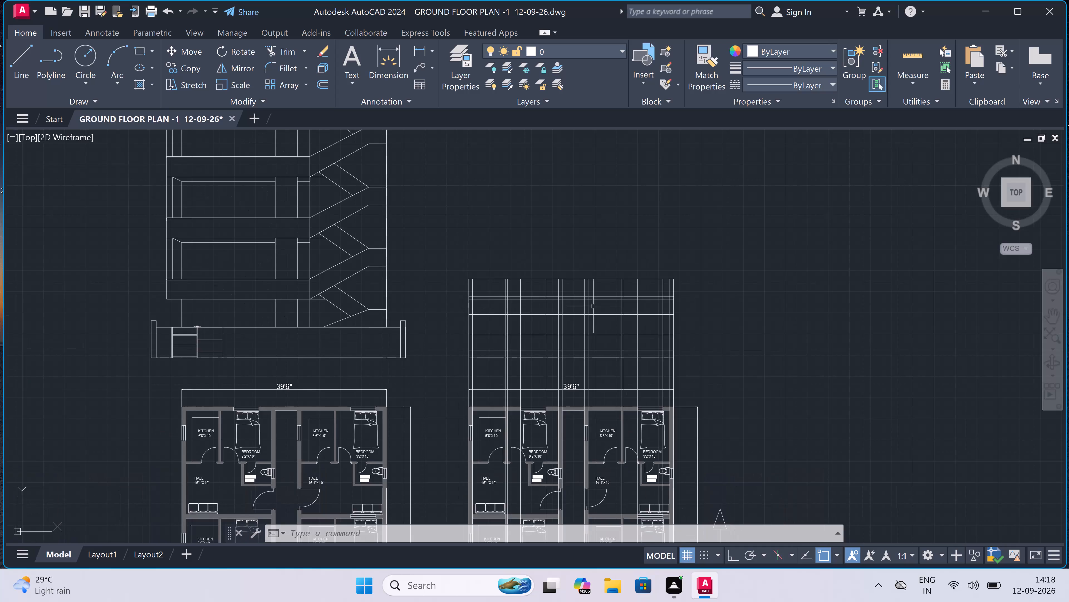
Trim the interior vertical projection lines out of the top band of the grid above the second floor plan.
scroll(614, 303, "up", 2)
key("t")
key("r")
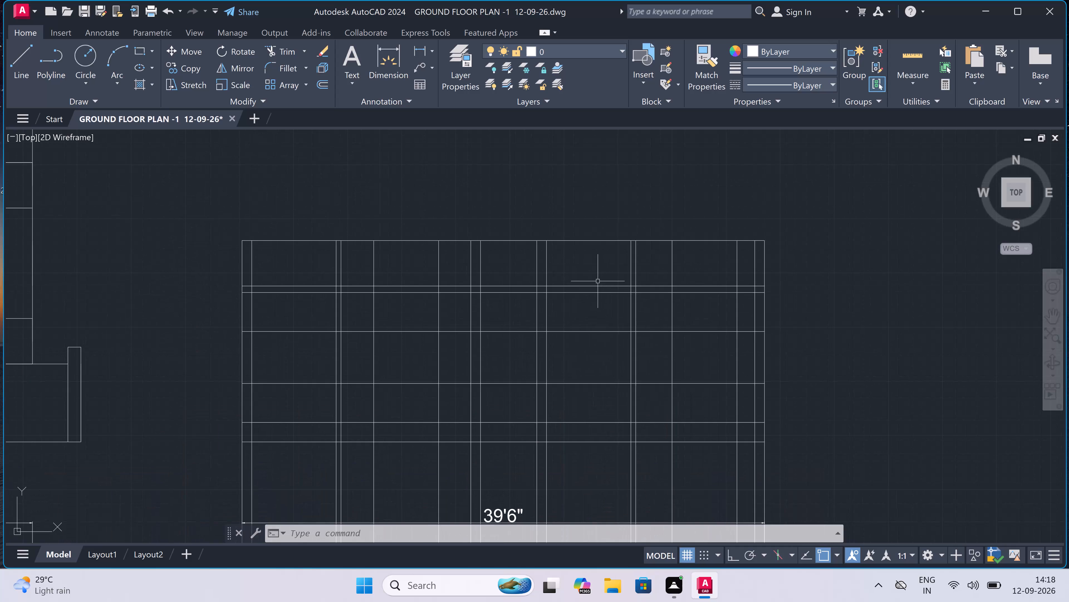
key("space")
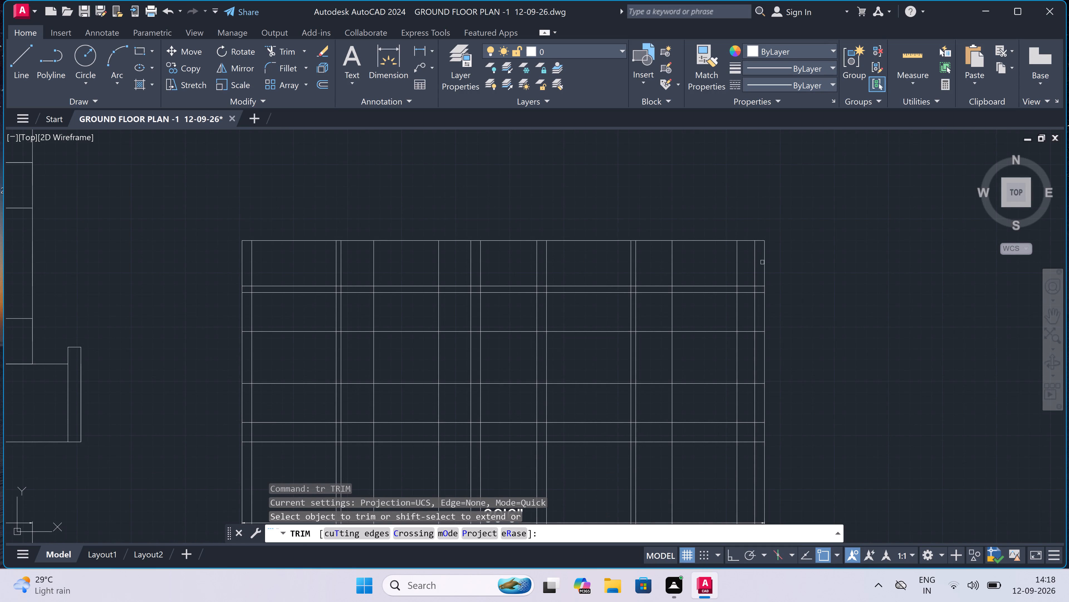
left_click(757, 265)
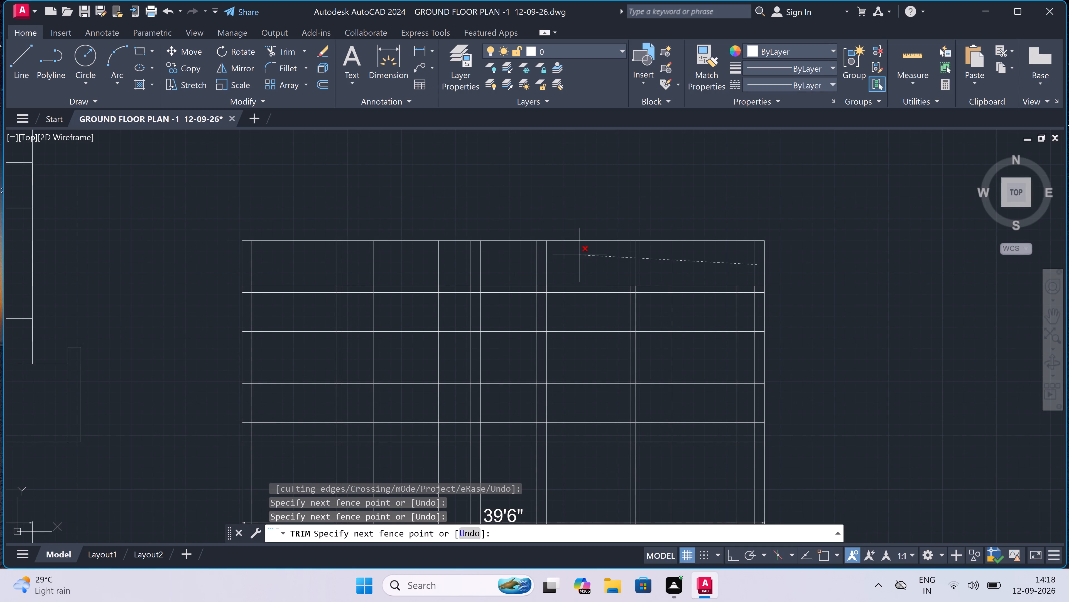
left_click(249, 264)
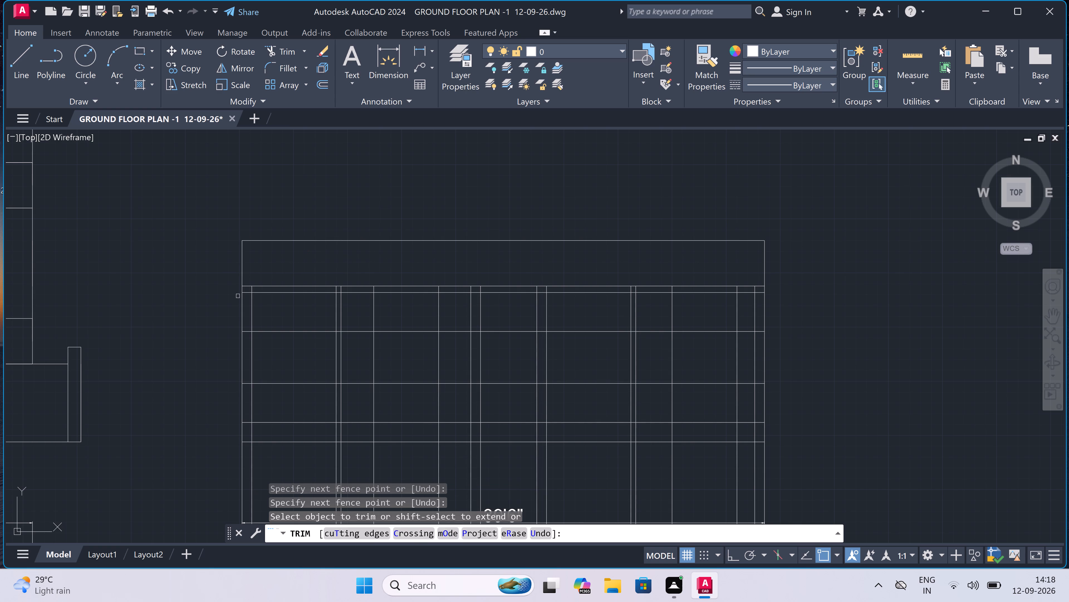
Trim all interior vertical lines between the two closely spaced horizontal slab lines below the top band, across the full width.
scroll(245, 285, "up", 3)
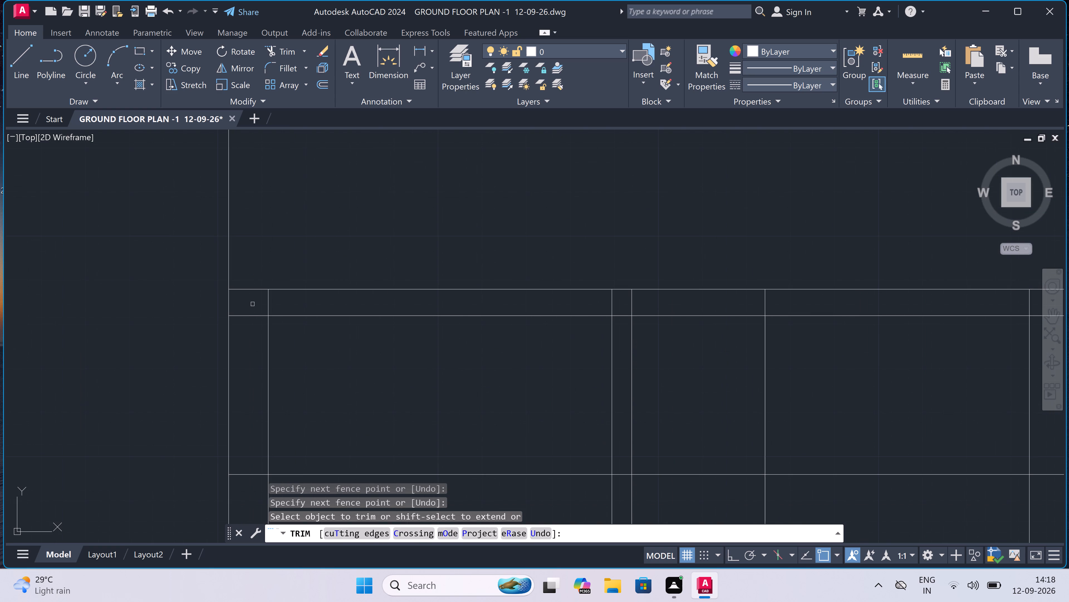
left_click(253, 301)
left_click(256, 302)
left_click(817, 297)
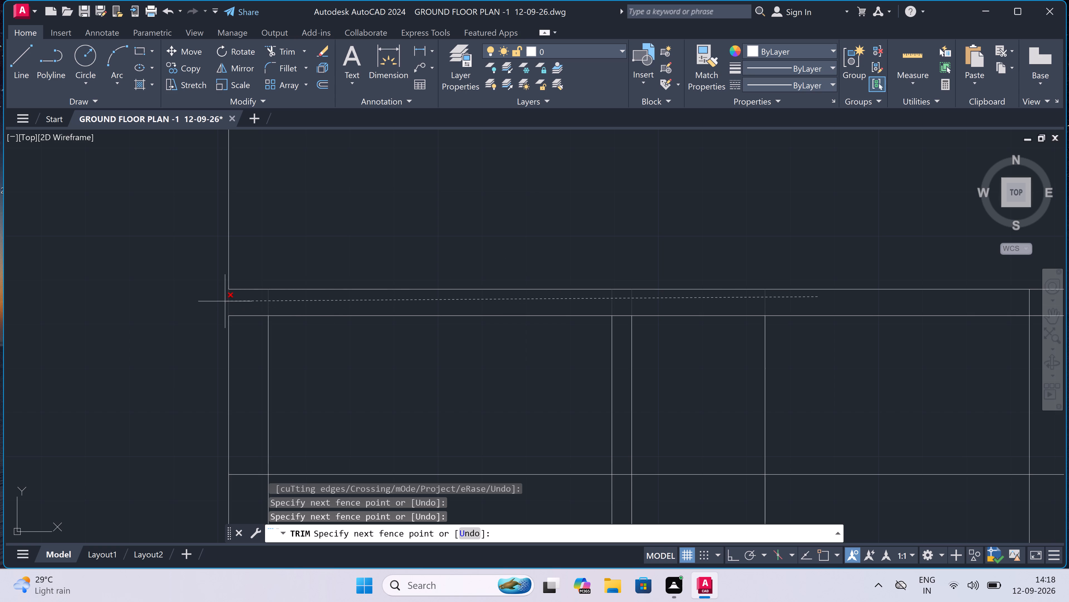
left_click(251, 306)
scroll(251, 306, "down", 4)
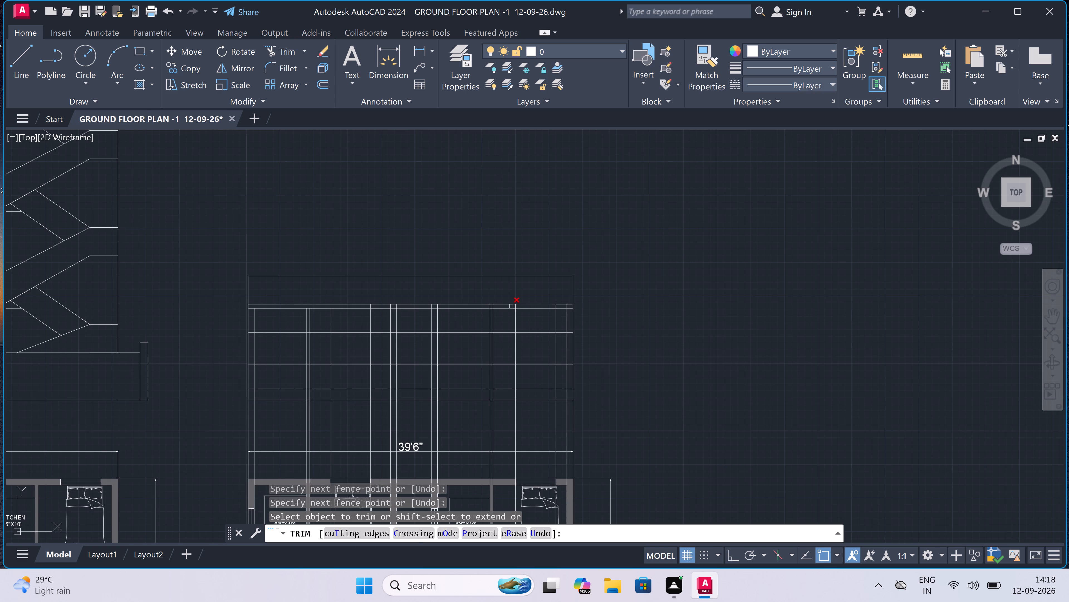
scroll(462, 296, "up", 2)
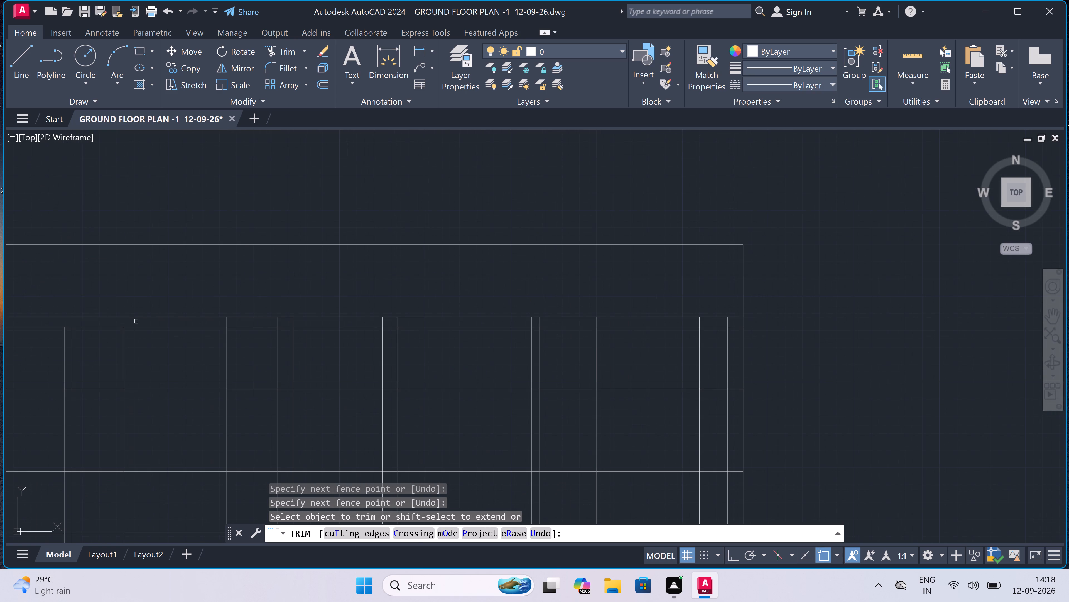
left_click(223, 321)
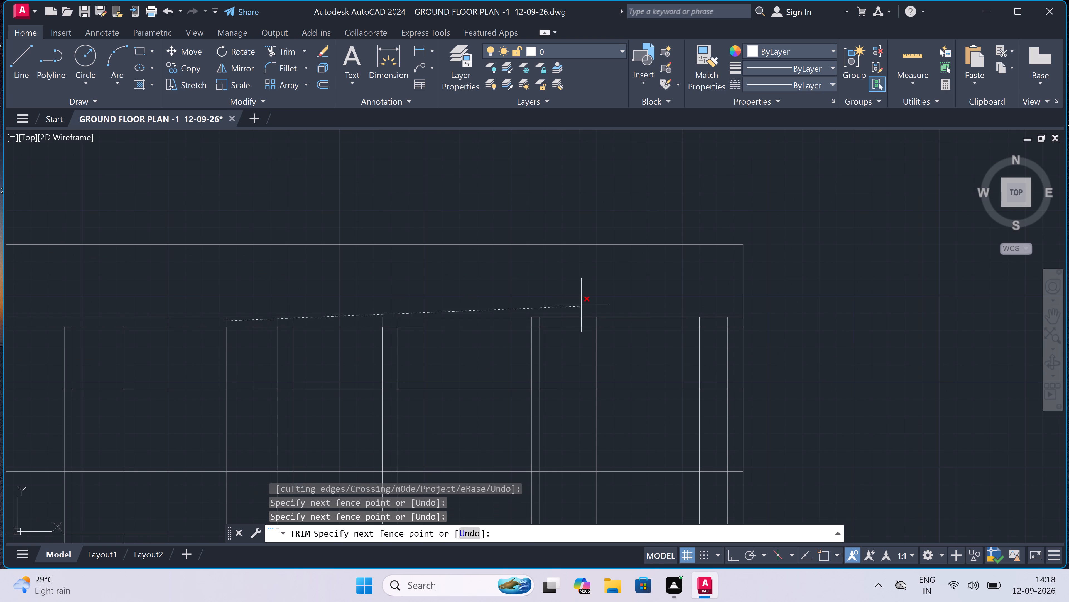
left_click(612, 323)
scroll(611, 321, "down", 3)
scroll(629, 322, "up", 3)
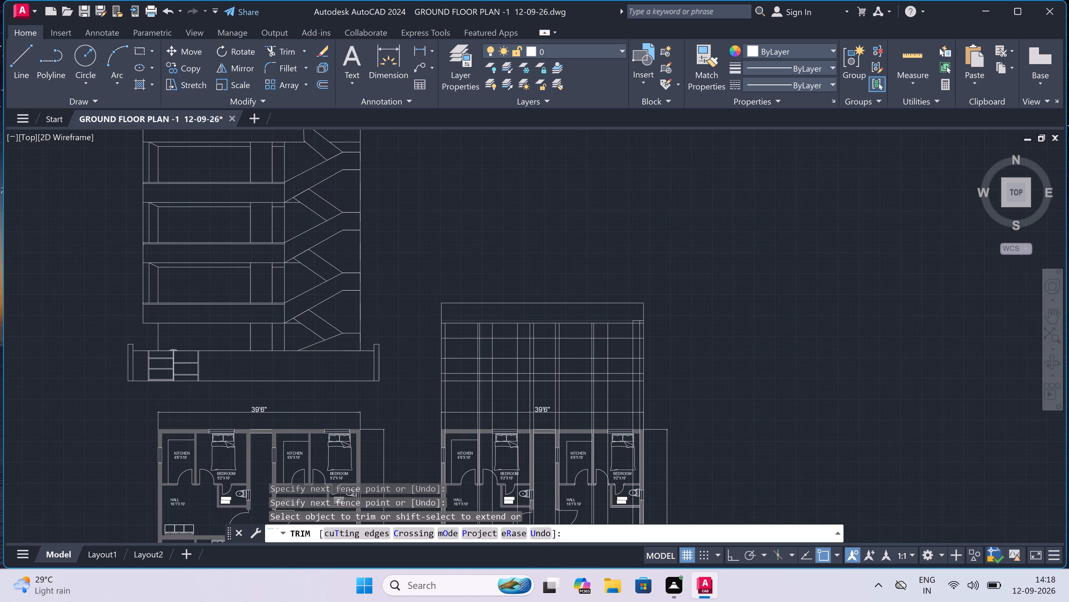
scroll(663, 313, "up", 3)
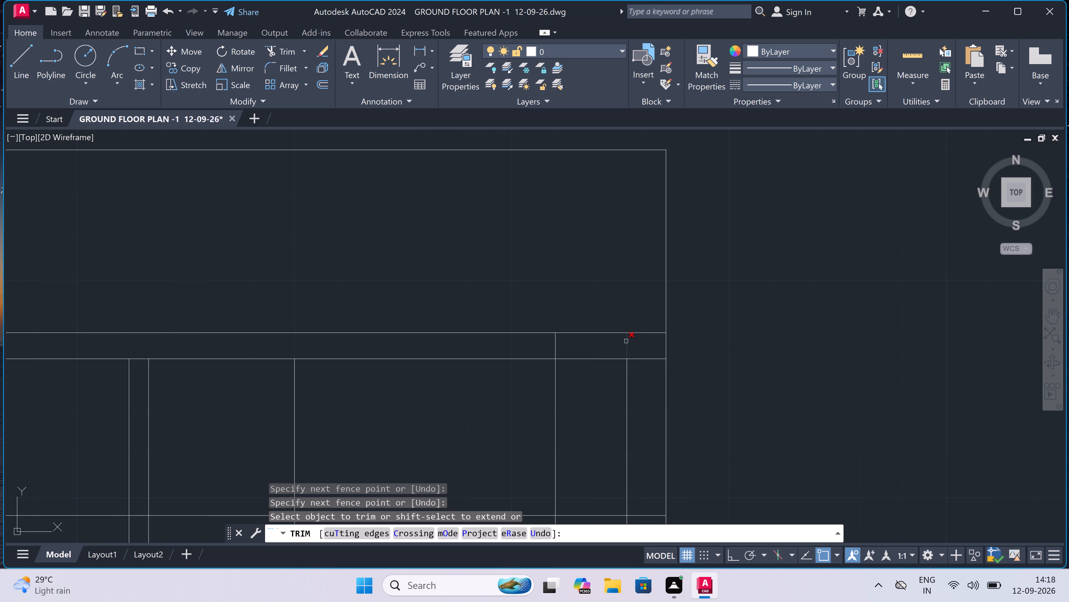
left_click_drag(633, 343, 630, 343)
left_click(536, 348)
scroll(536, 347, "down", 5)
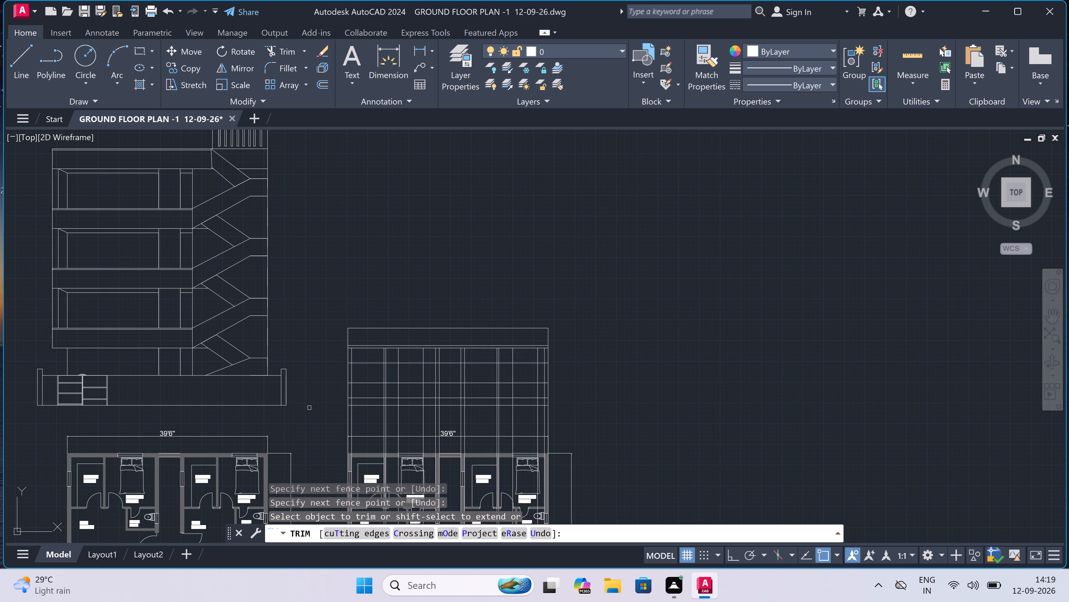
key("Escape")
Examine the projection grid together with the floor plan rooms and the section line below it.
scroll(353, 403, "down", 3)
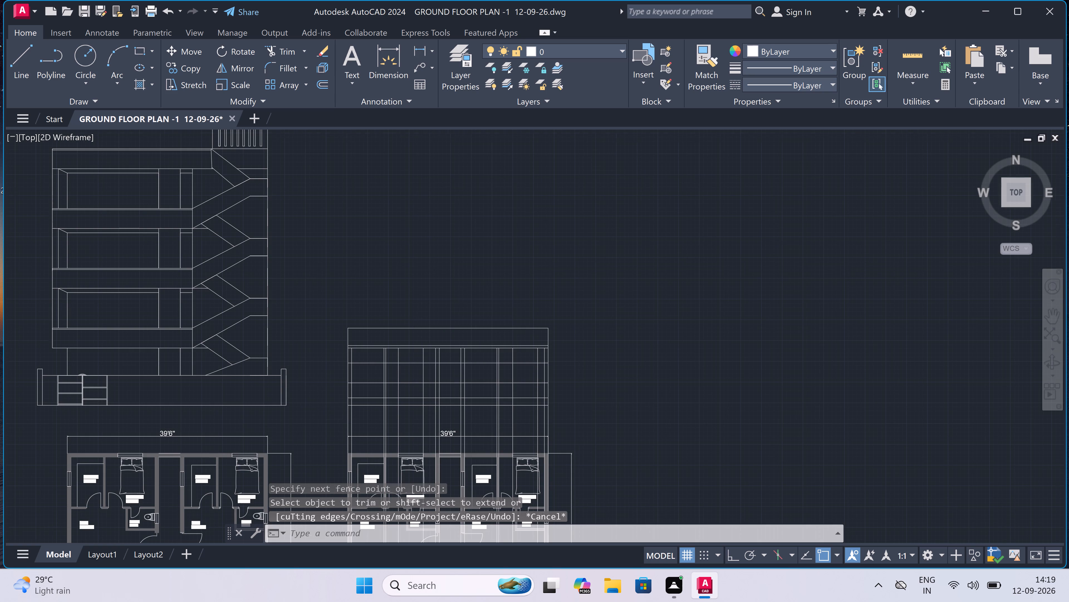
scroll(364, 465, "up", 4)
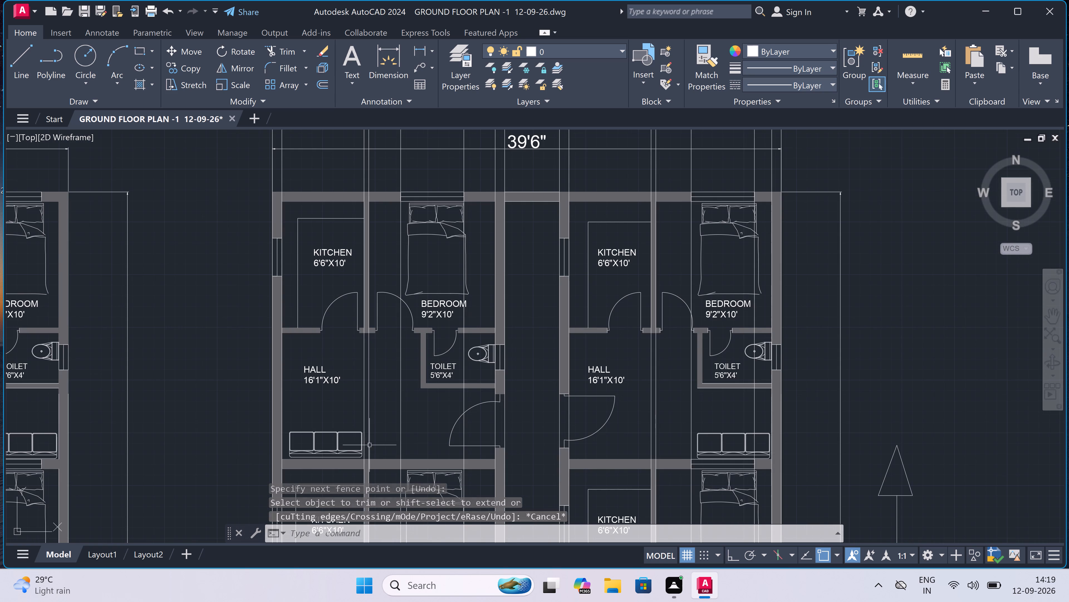
scroll(381, 372, "down", 4)
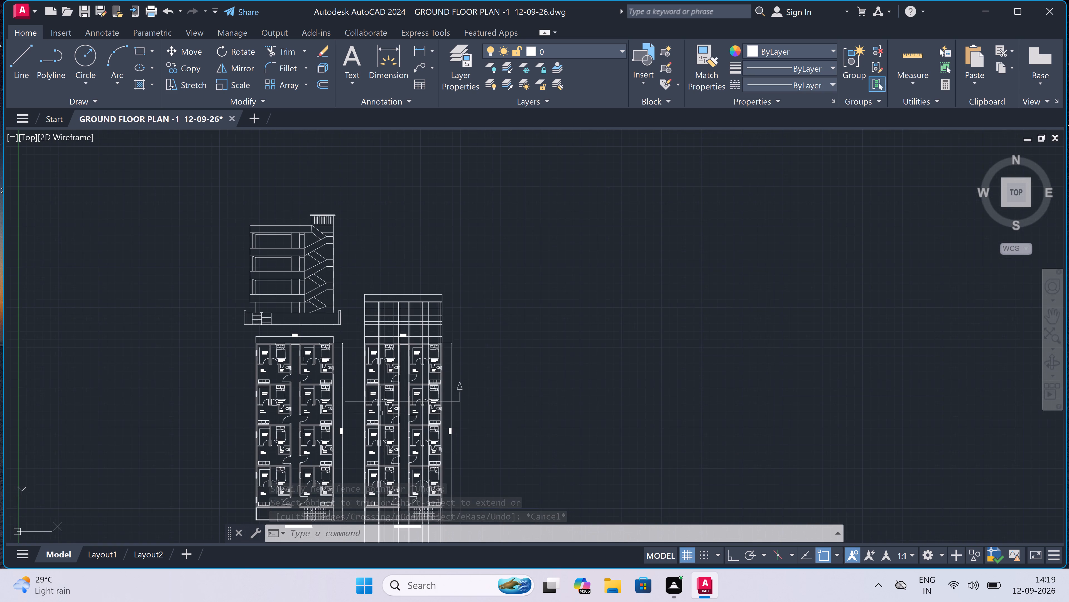
scroll(381, 428, "up", 2)
scroll(369, 392, "down", 1)
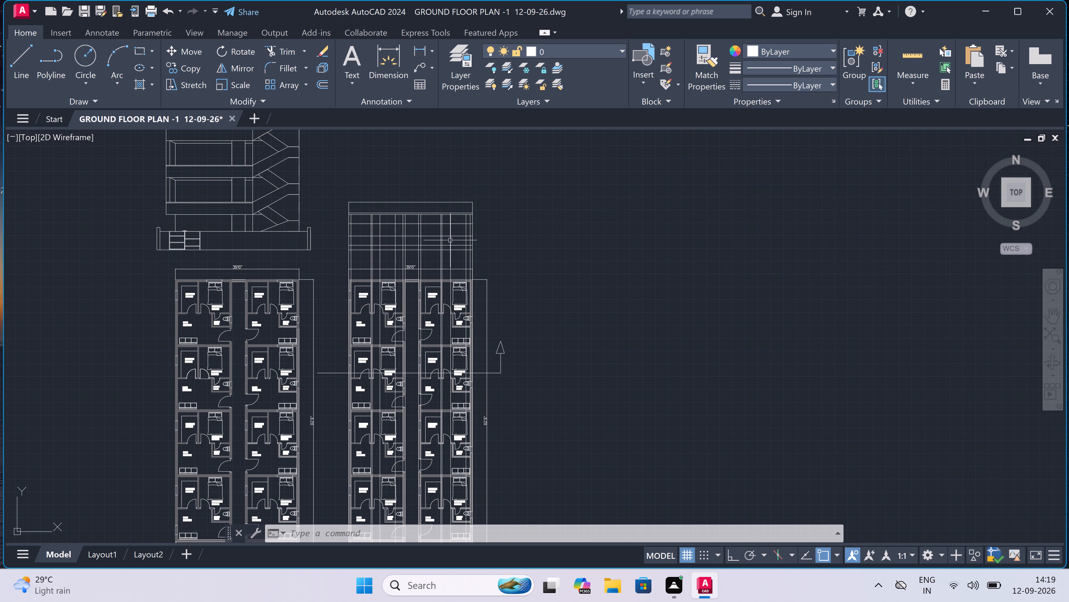
scroll(441, 248, "up", 2)
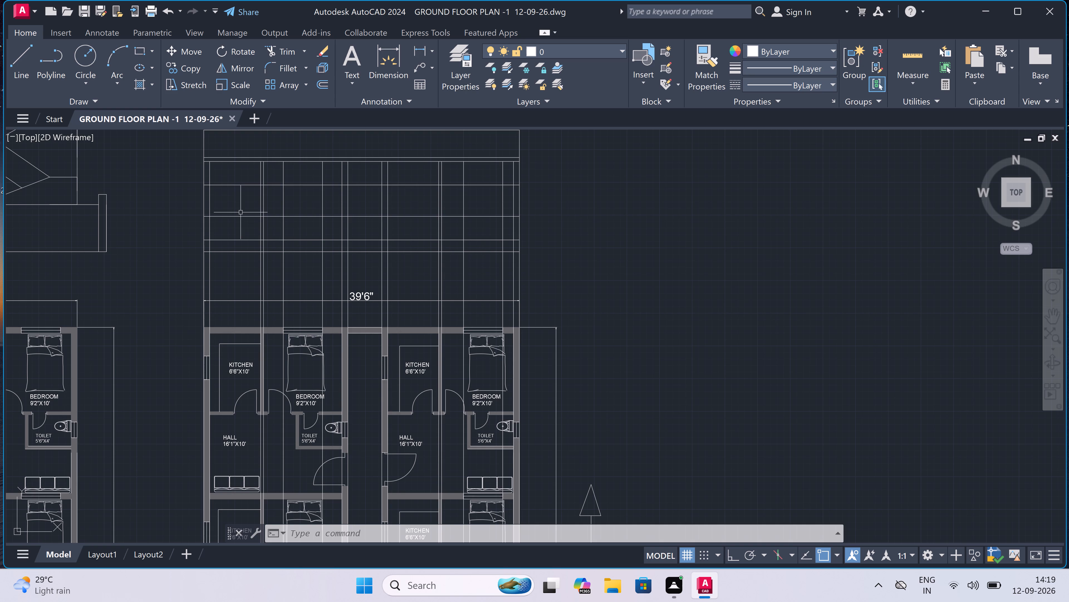
scroll(237, 188, "up", 2)
scroll(236, 190, "down", 3)
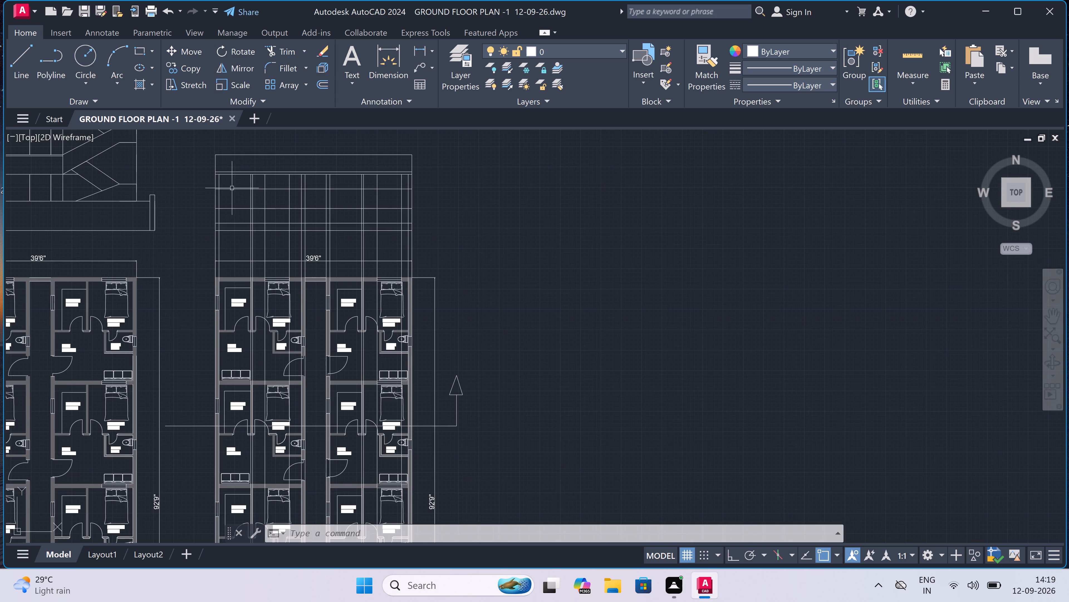
scroll(229, 180, "up", 2)
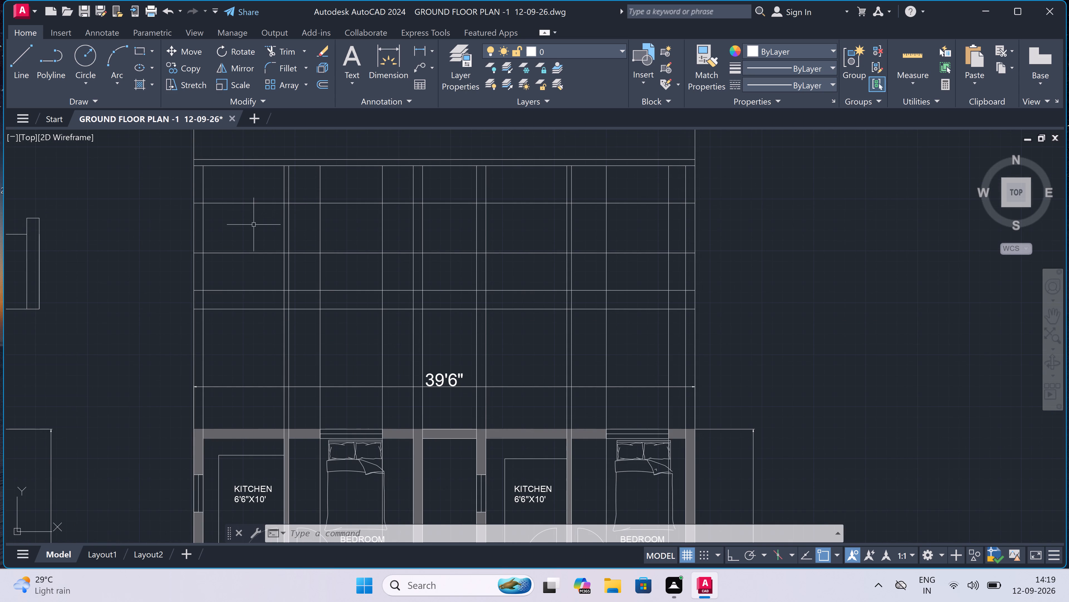
Trim the projection lines around the first bedroom's window in the grid, leaving a closed rectangular window outline below the slab.
key("t")
key("r")
key("space")
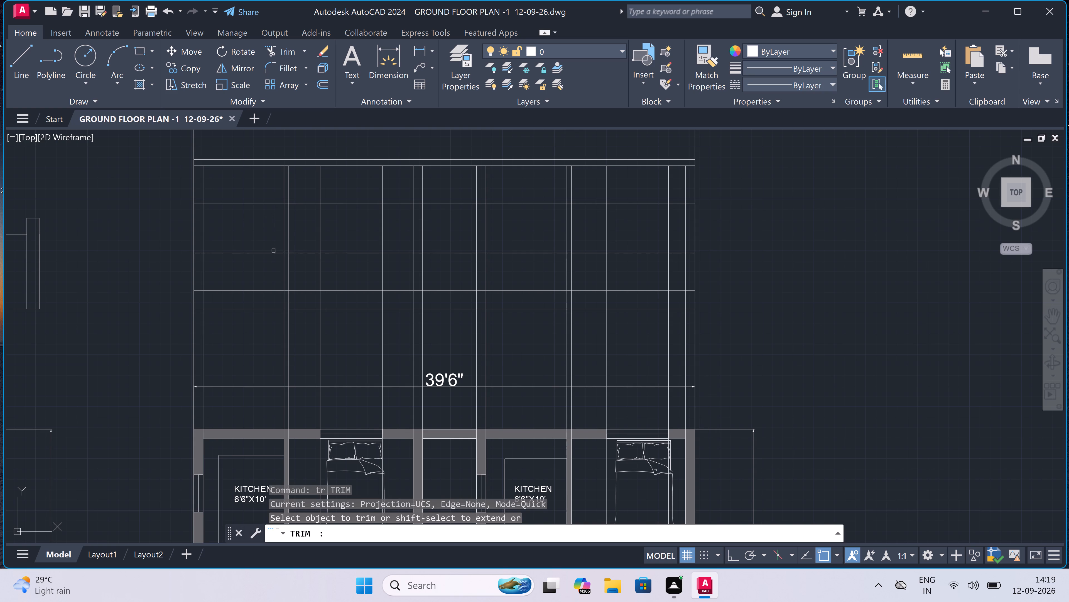
left_click(396, 189)
left_click(397, 270)
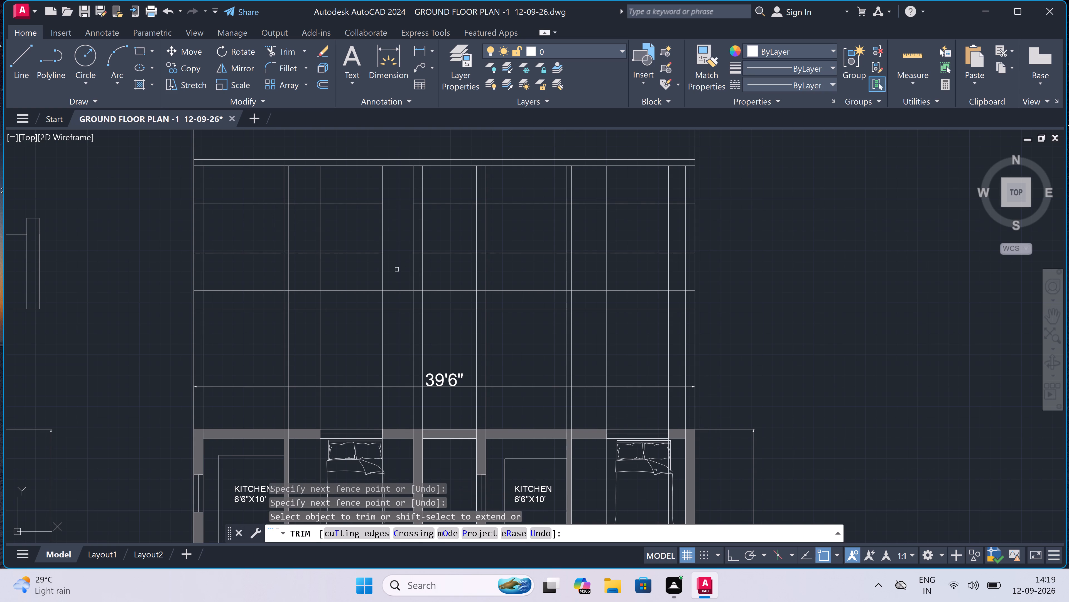
left_click(395, 270)
left_click(312, 267)
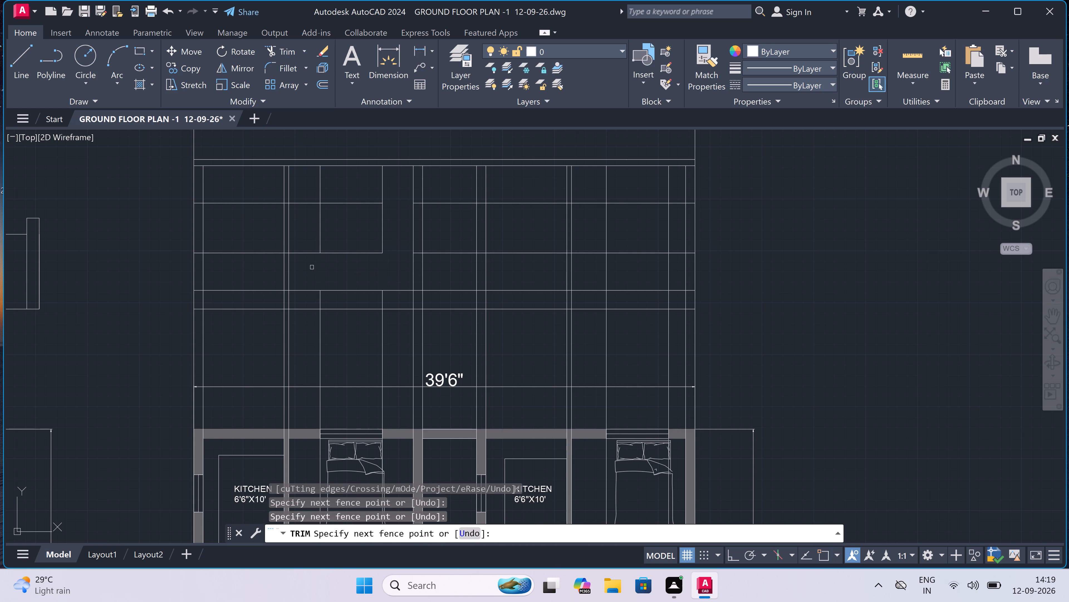
left_click(312, 267)
double_click(308, 200)
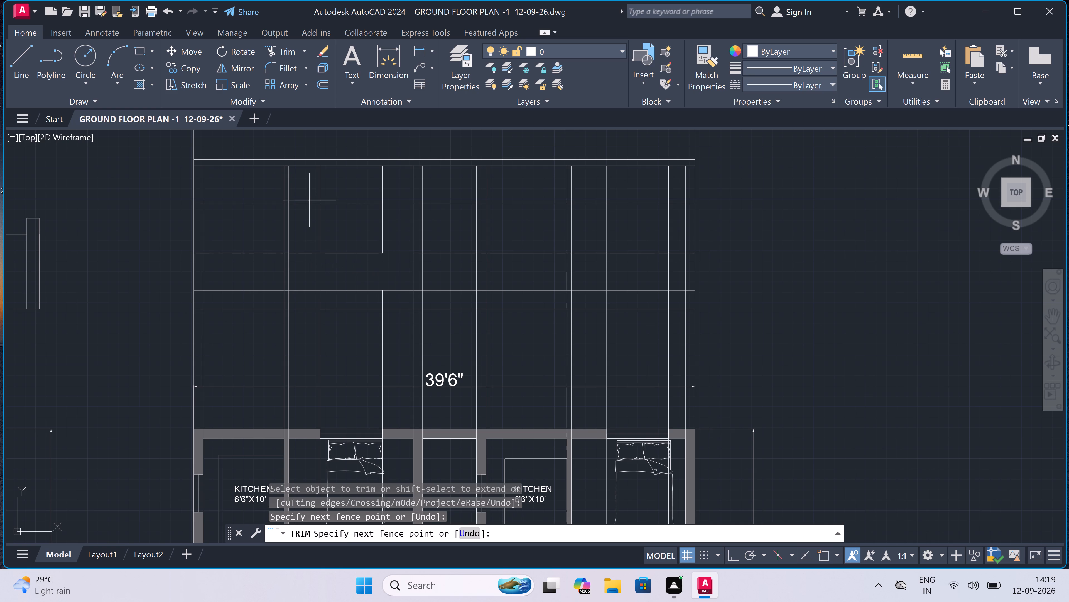
double_click(303, 258)
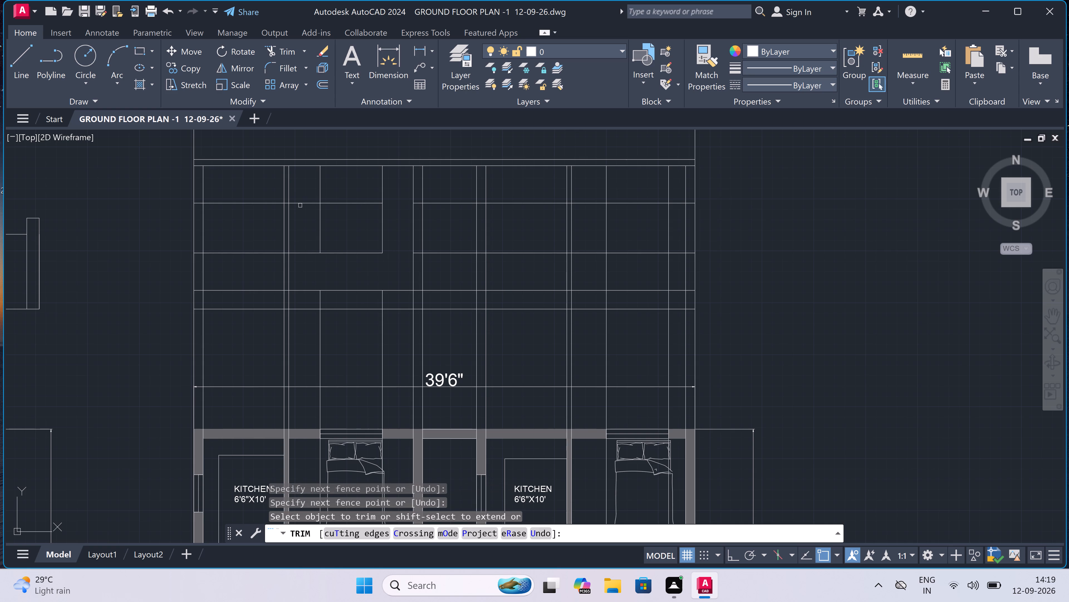
left_click(299, 199)
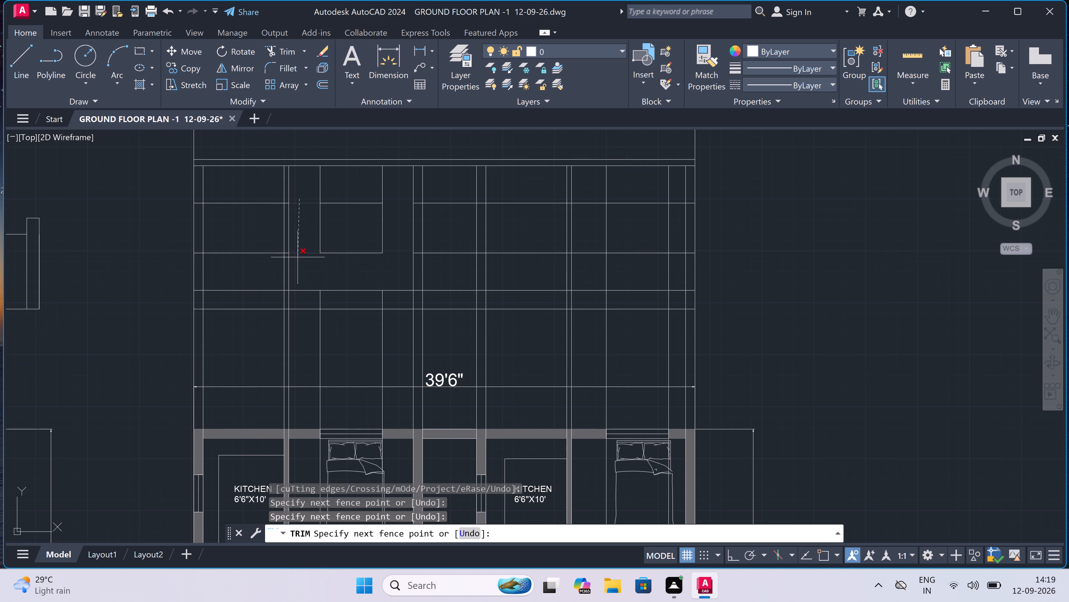
left_click(298, 257)
left_click(307, 196)
left_click(384, 195)
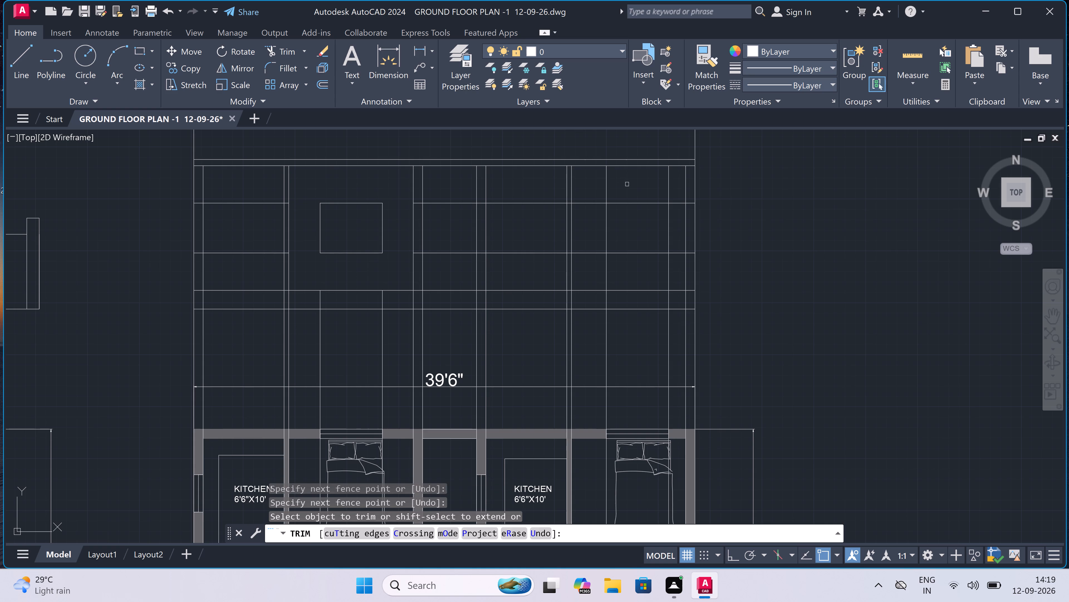
Trim the projection lines around the second bedroom's window in the grid, leaving a closed rectangular window outline below the slab.
double_click(673, 181)
left_click(606, 183)
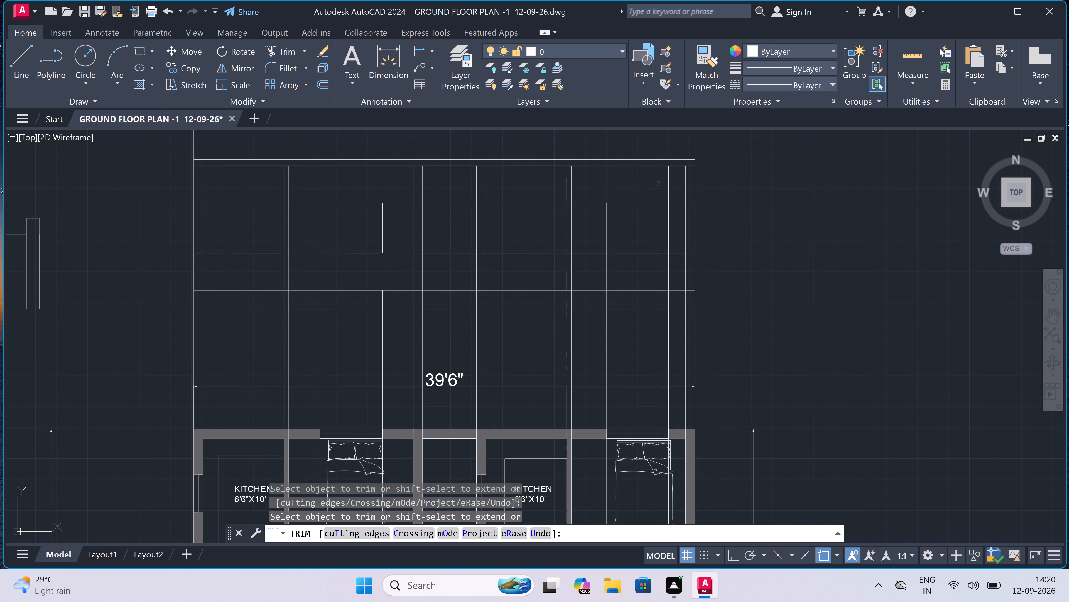
left_click_drag(592, 194, 590, 198)
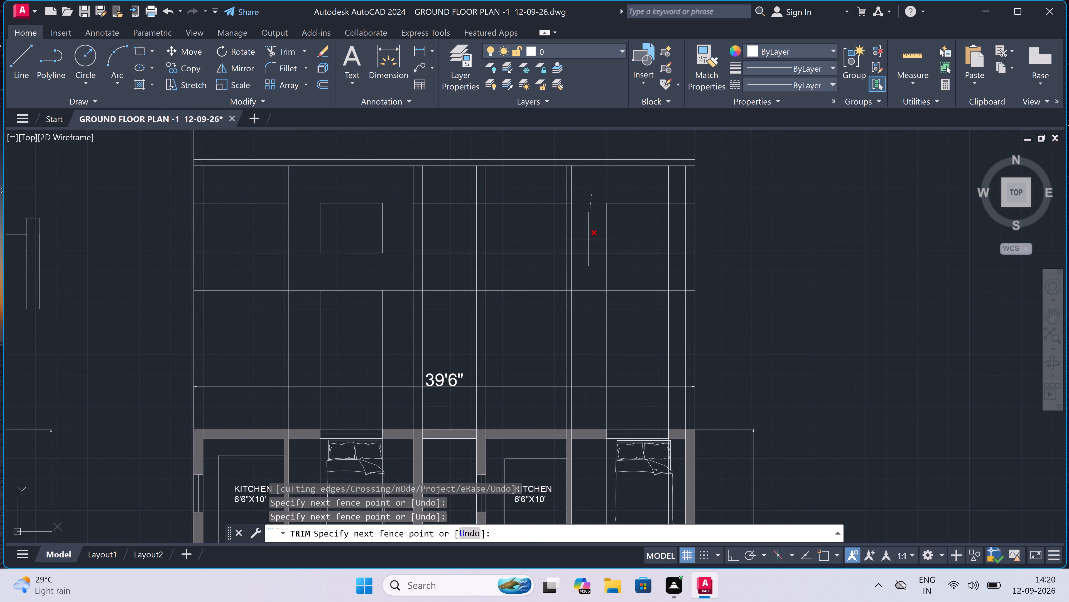
double_click(587, 262)
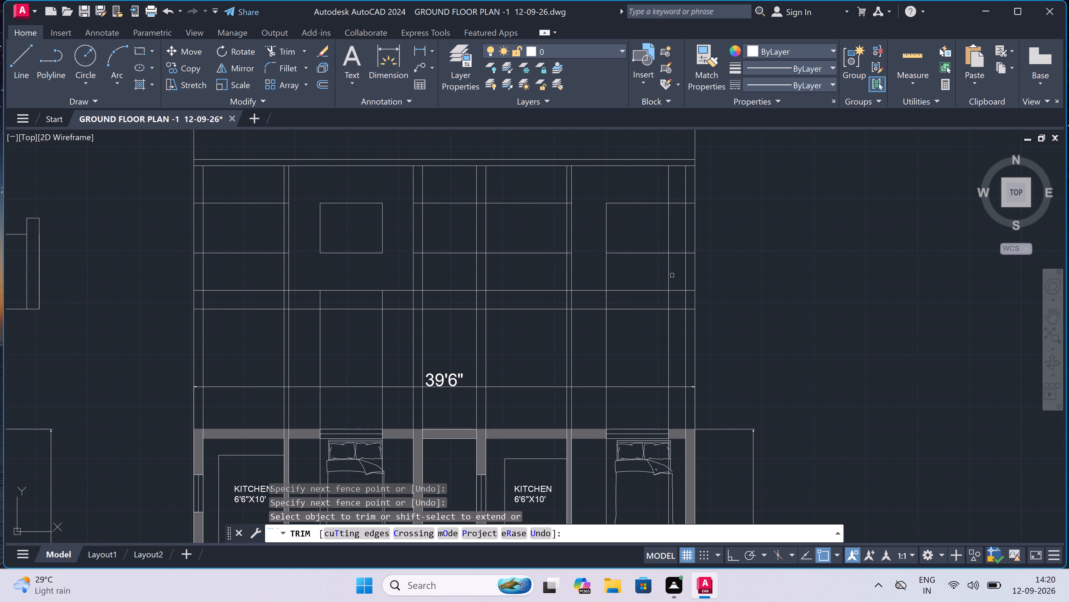
left_click(673, 275)
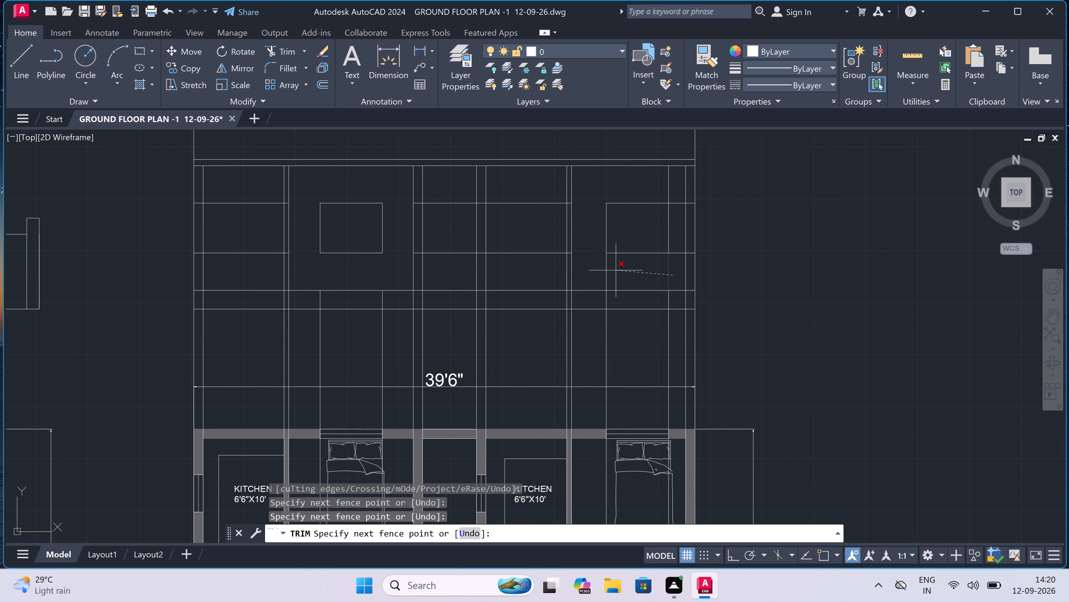
left_click(599, 268)
scroll(672, 259, "up", 2)
scroll(673, 259, "down", 3)
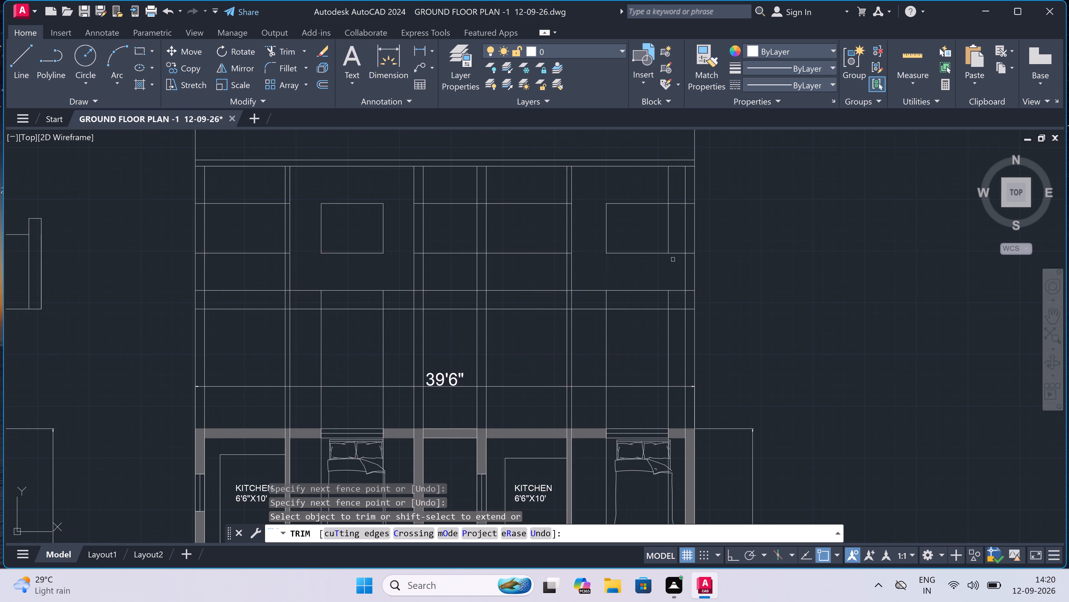
scroll(681, 235, "up", 2)
scroll(678, 222, "down", 2)
scroll(677, 207, "up", 1)
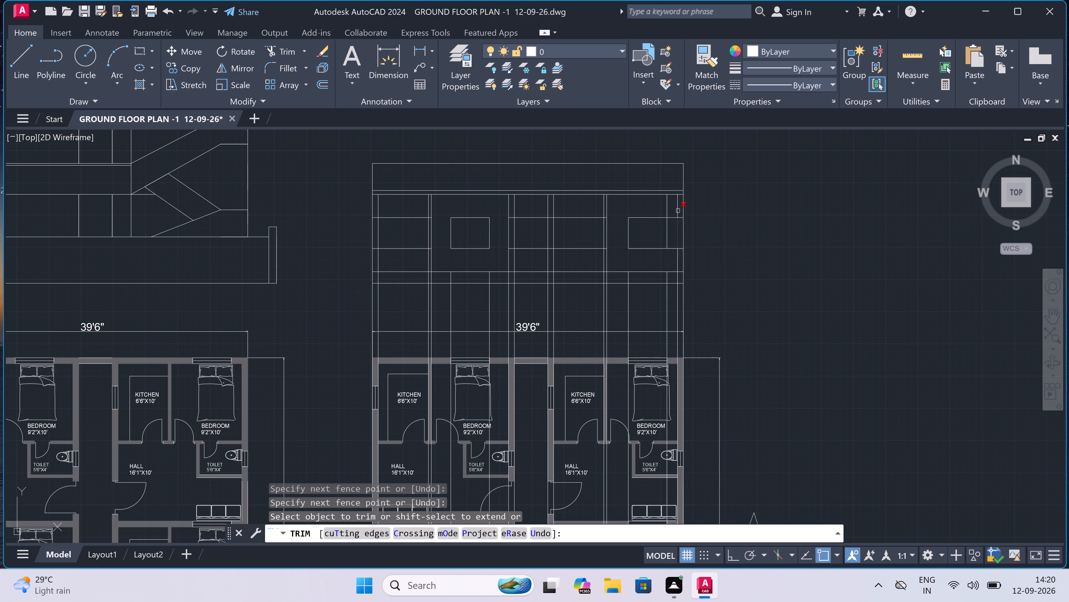
scroll(678, 206, "up", 1)
left_click(650, 219)
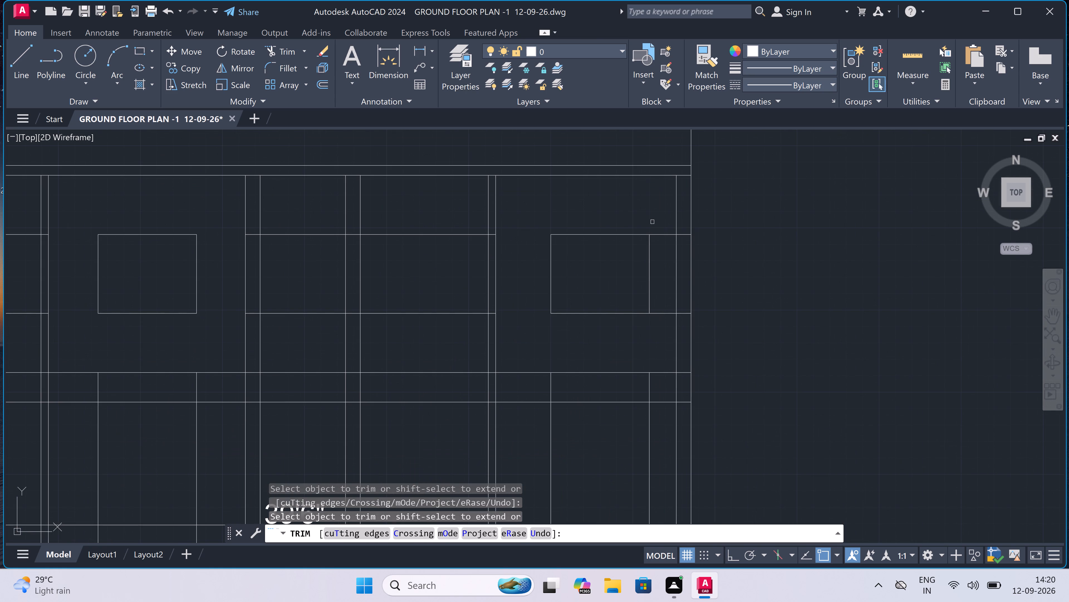
left_click(664, 228)
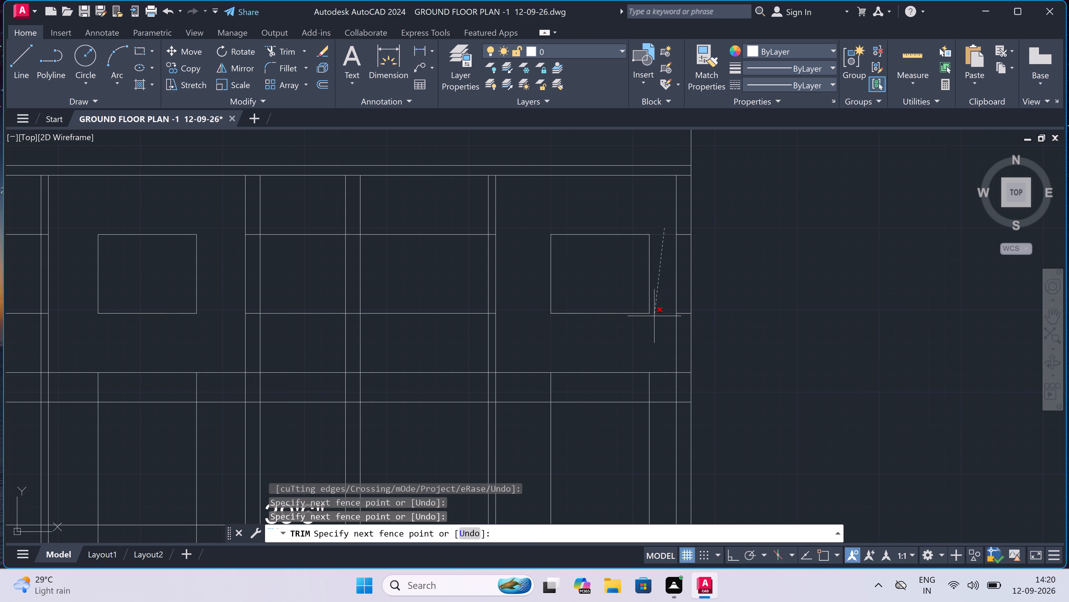
left_click(655, 323)
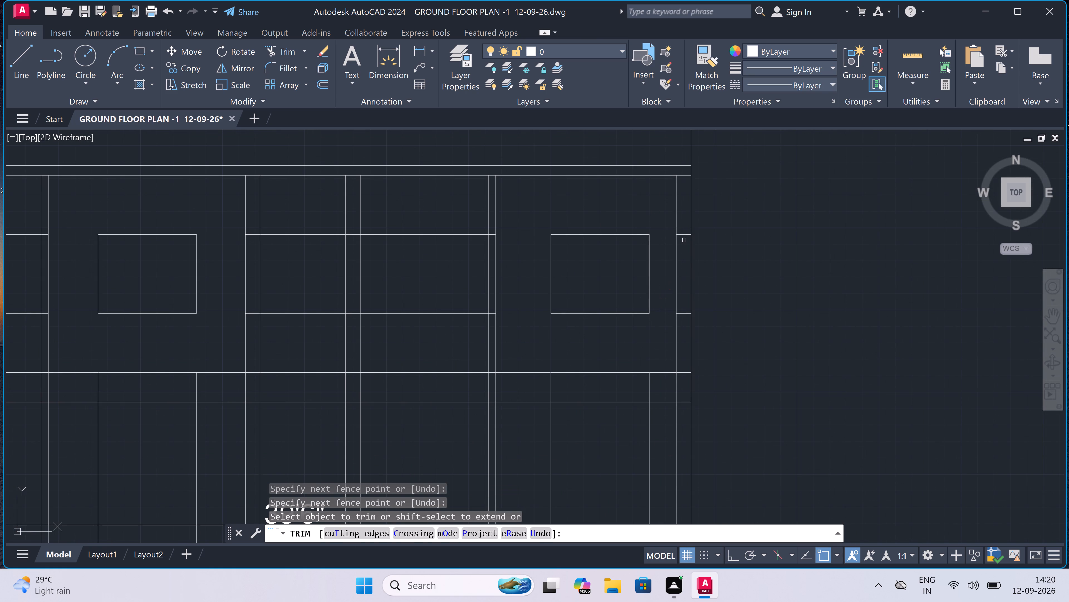
Trim the two window-height horizontal lines out of the outer wall beside the second bedroom's window.
scroll(684, 240, "up", 2)
double_click(685, 210)
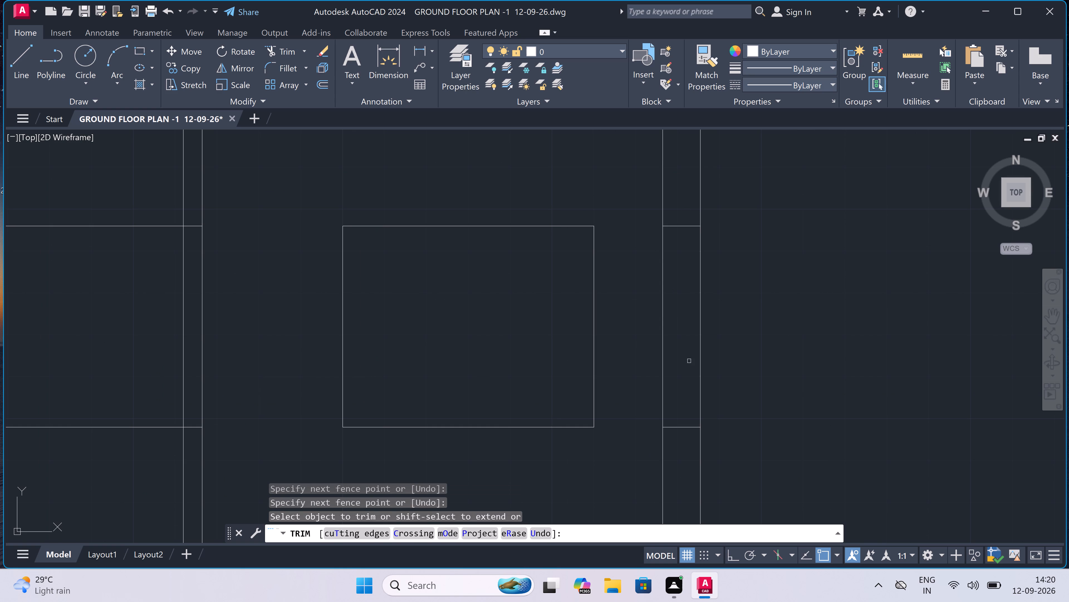
left_click_drag(681, 455, 680, 452)
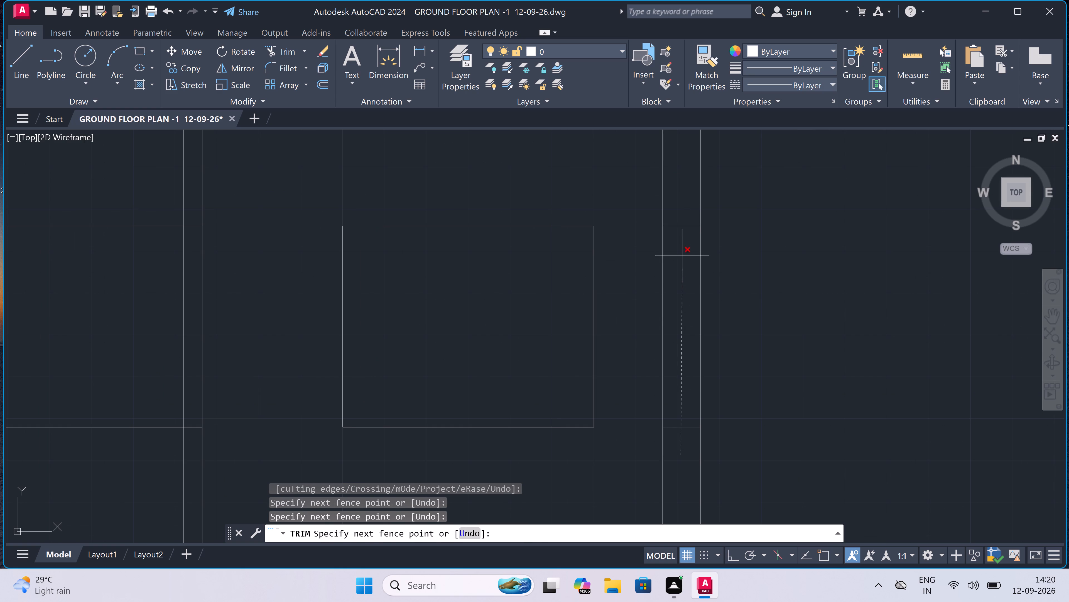
left_click(682, 206)
scroll(681, 206, "down", 5)
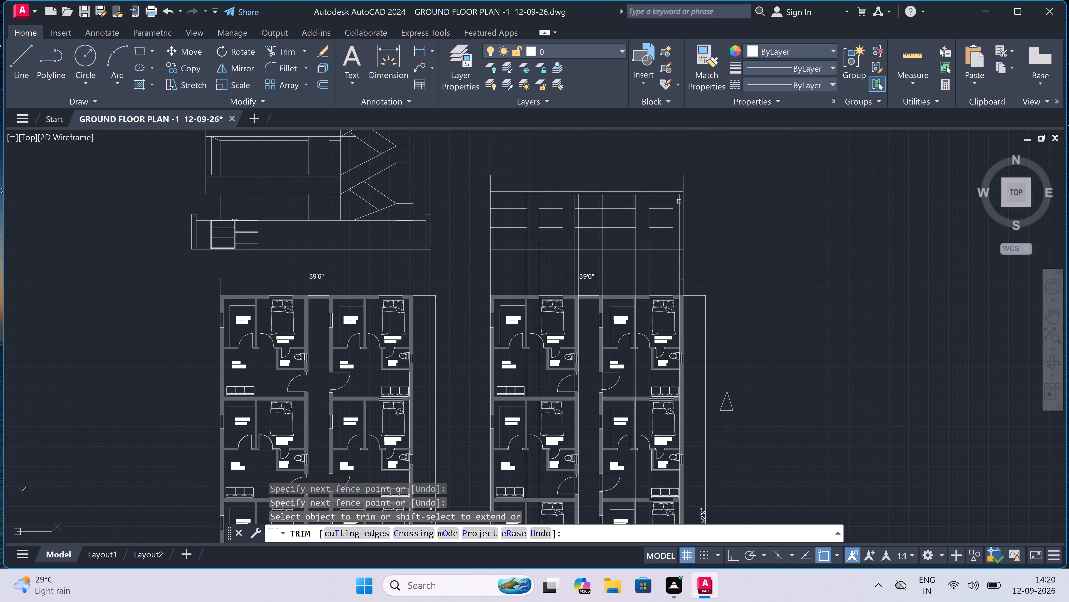
Trim the window head and sill lines across the opposite outer wall, the first kitchen bay and the partition before the first bedroom.
scroll(673, 186, "up", 3)
scroll(682, 199, "down", 2)
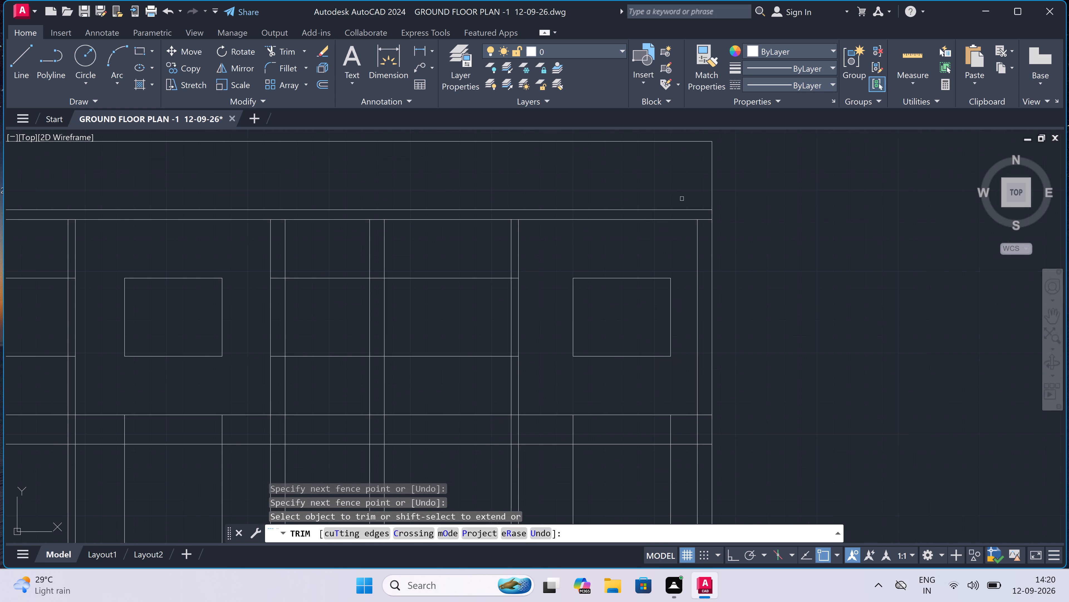
scroll(364, 215, "up", 2)
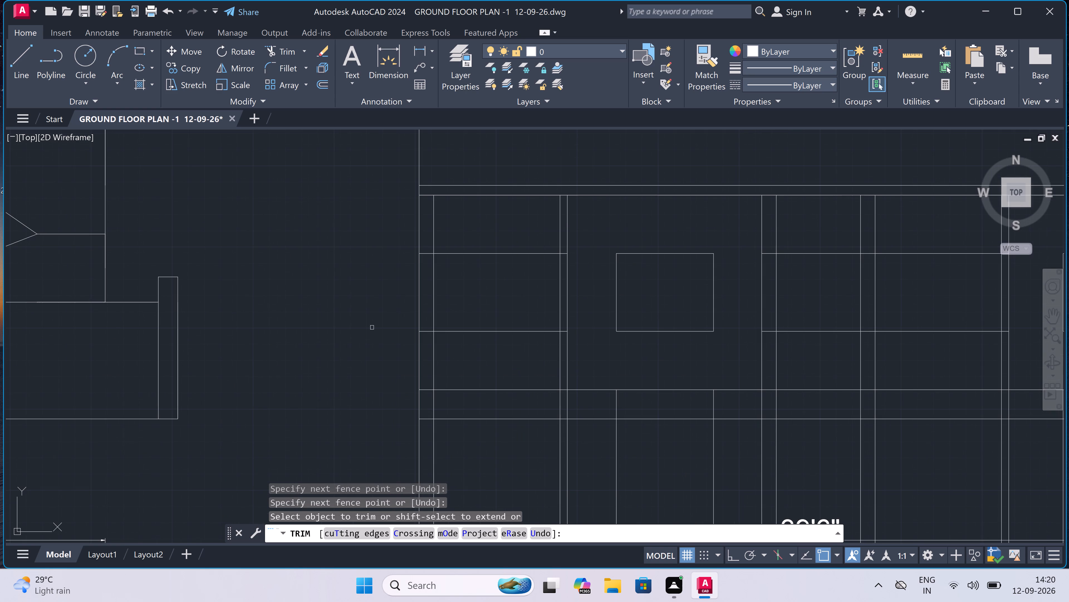
left_click(425, 345)
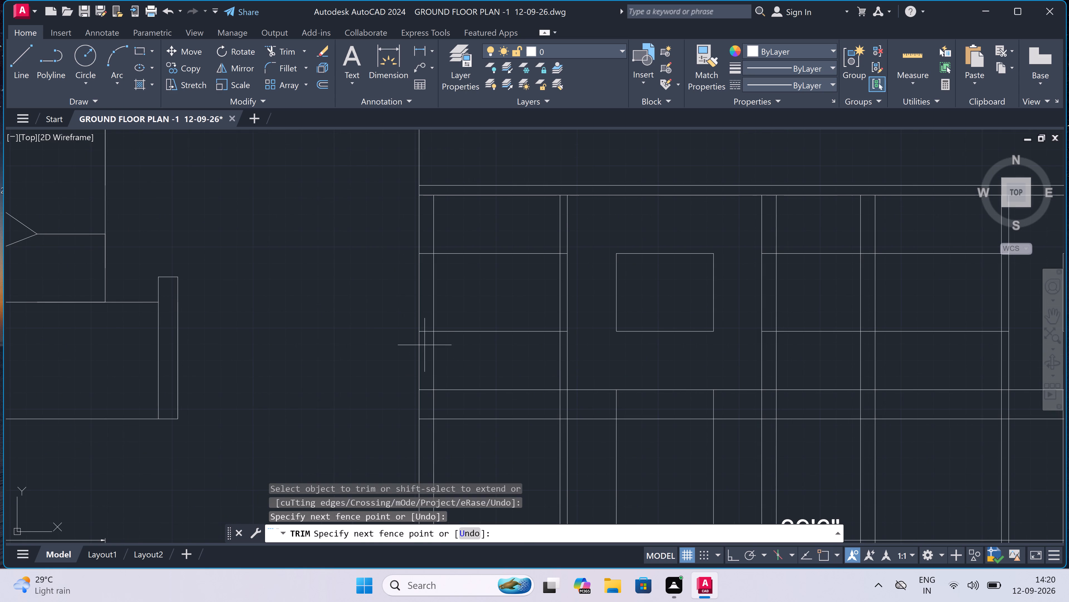
left_click(429, 241)
left_click_drag(495, 356, 496, 352)
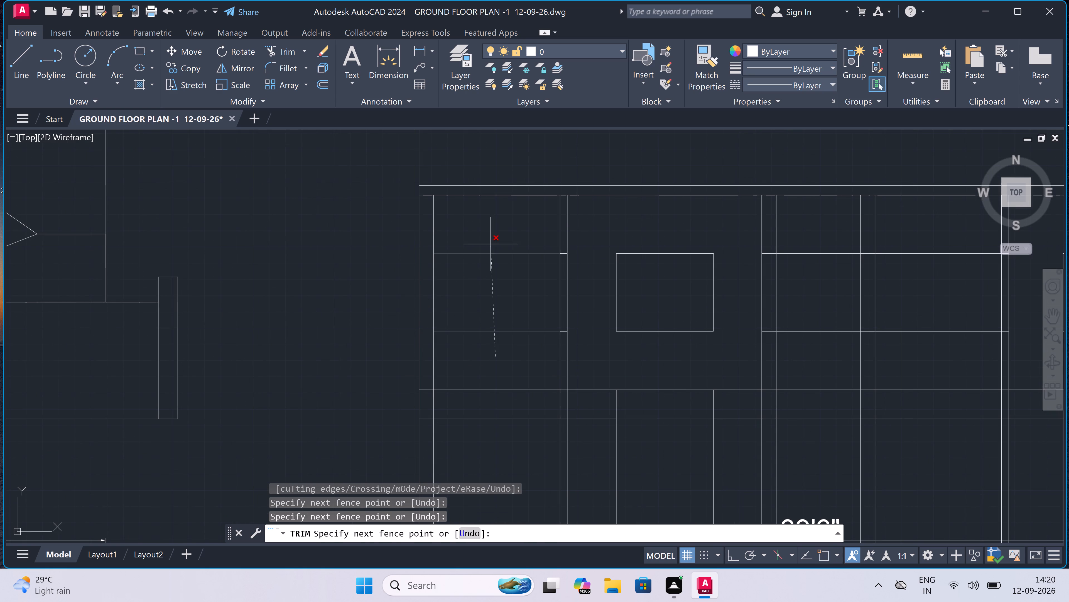
left_click(491, 244)
scroll(570, 289, "up", 2)
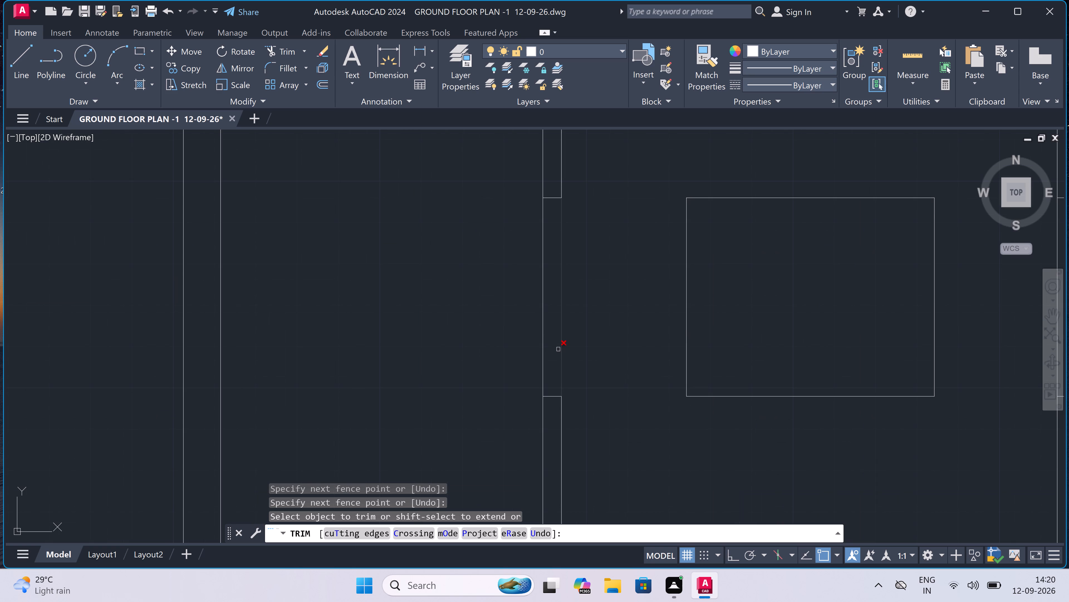
left_click_drag(549, 417, 549, 413)
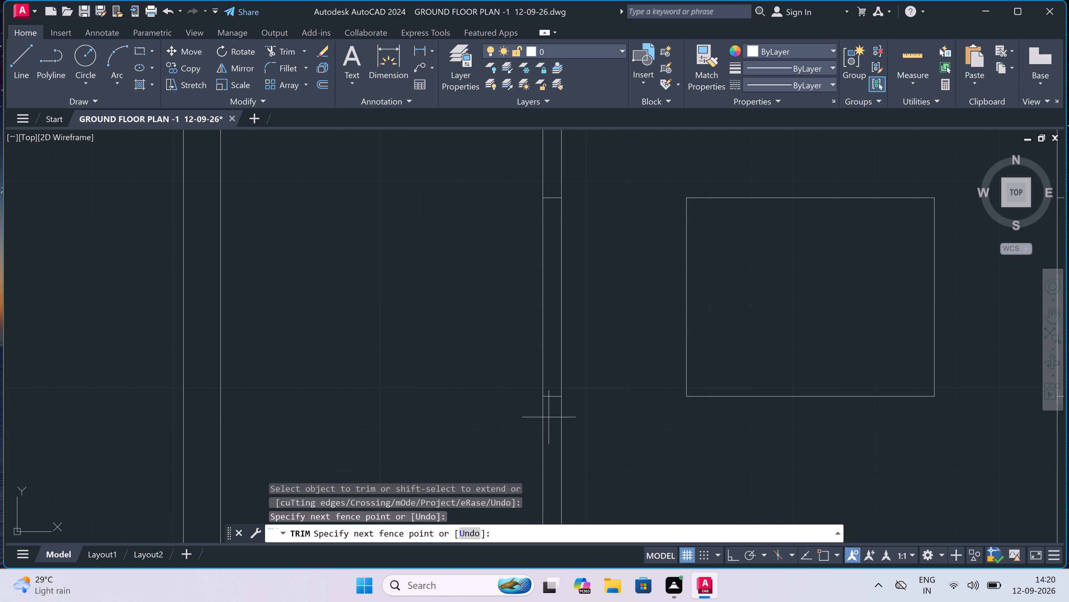
left_click(552, 186)
scroll(552, 186, "down", 4)
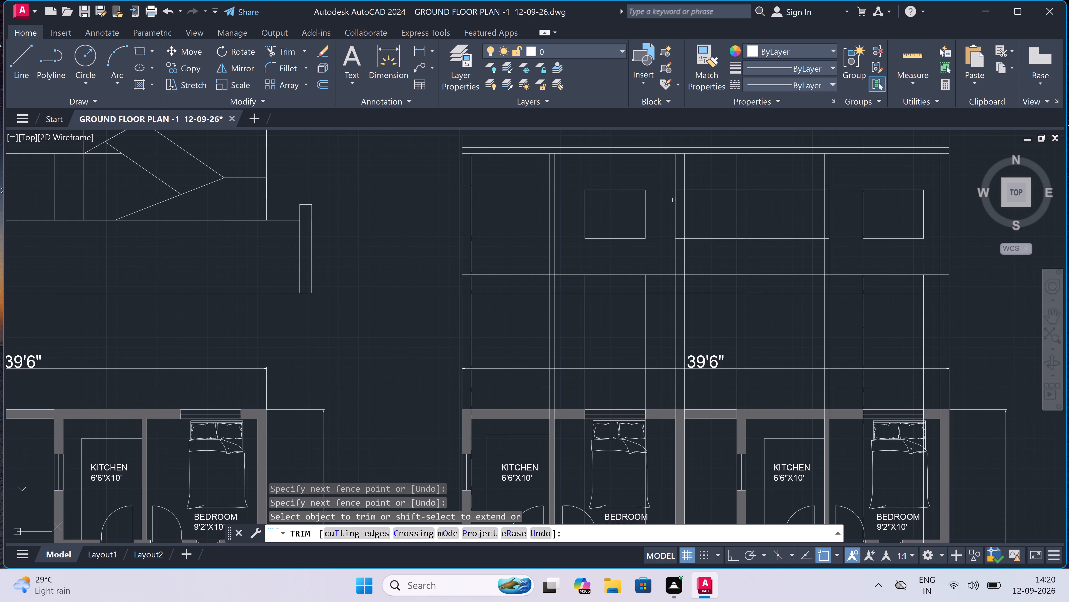
Trim the window head and sill lines out of the wall after the first bedroom and across the central passage bay.
scroll(676, 200, "up", 2)
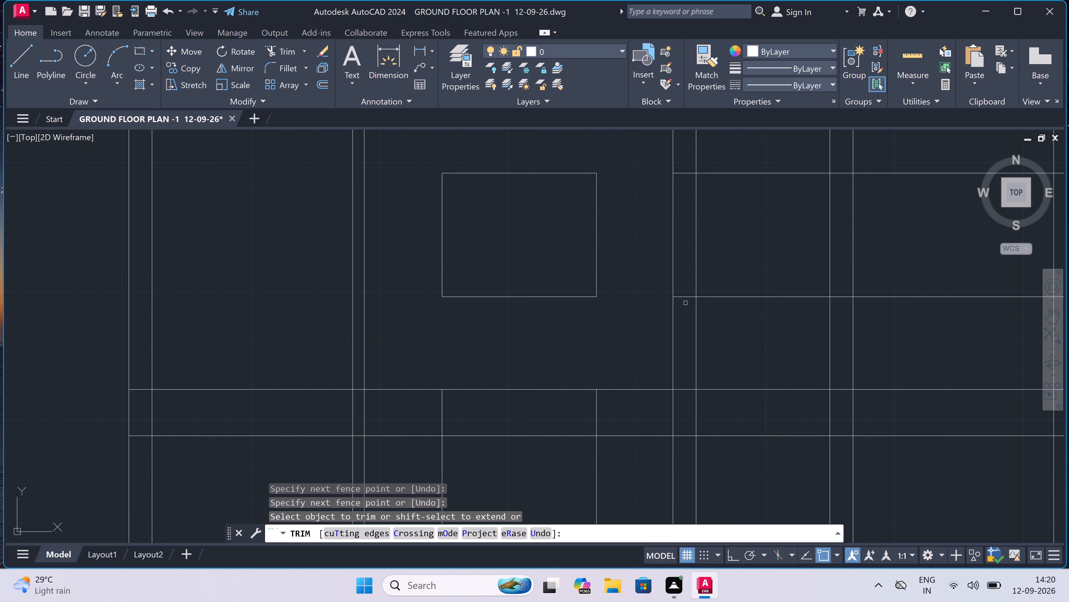
left_click(682, 309)
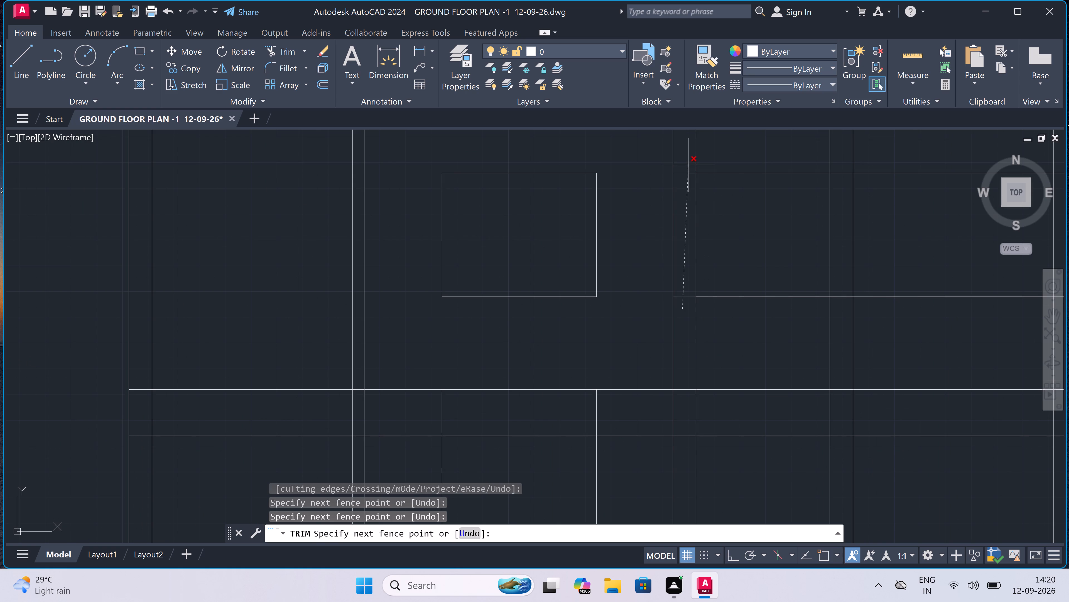
left_click(688, 165)
scroll(688, 165, "down", 4)
scroll(704, 161, "up", 3)
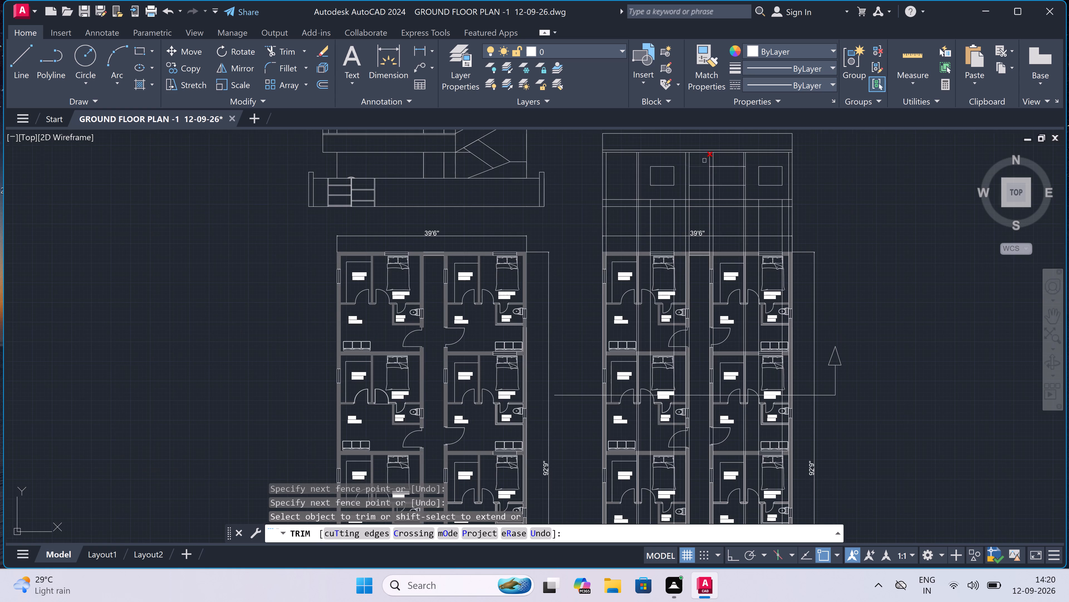
scroll(690, 172, "down", 2)
left_click(690, 172)
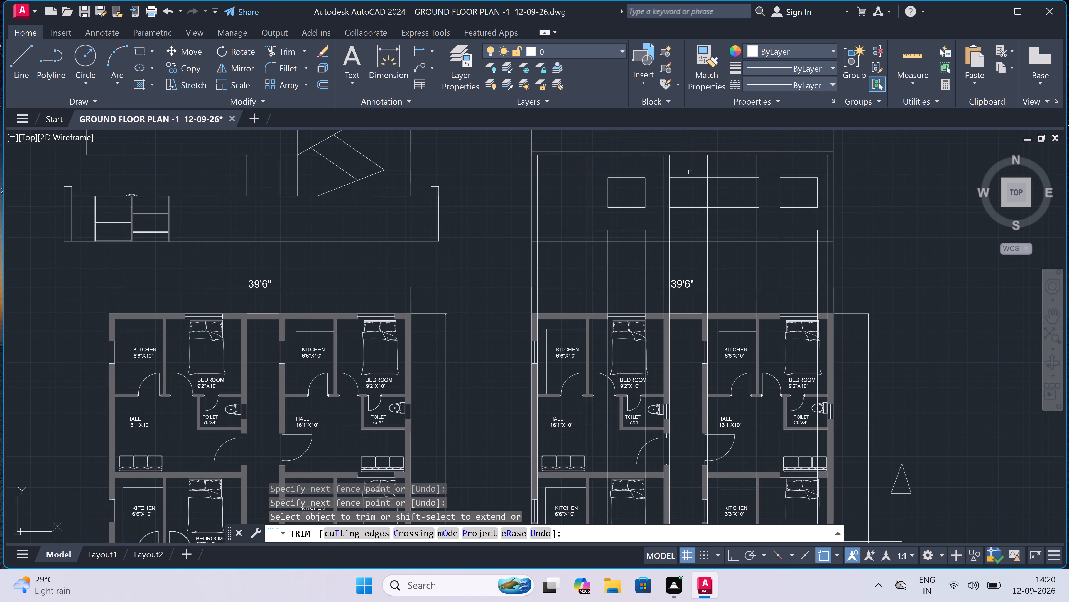
left_click(687, 226)
Trim the window head and sill lines across the second kitchen bay and inside its passage-side wall.
scroll(687, 226, "down", 3)
scroll(693, 214, "up", 6)
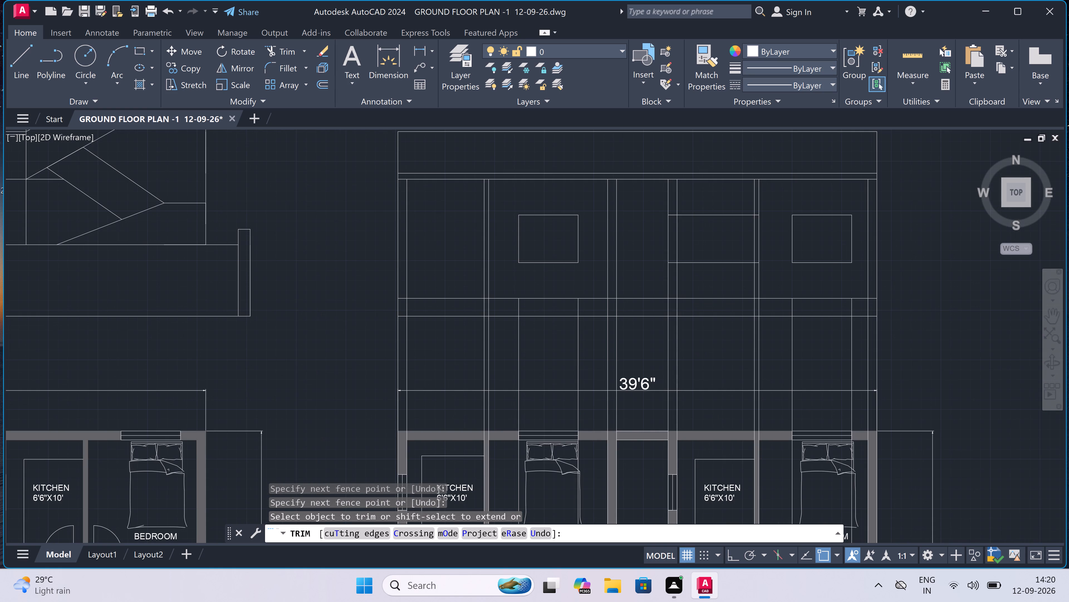
left_click_drag(712, 208, 713, 219)
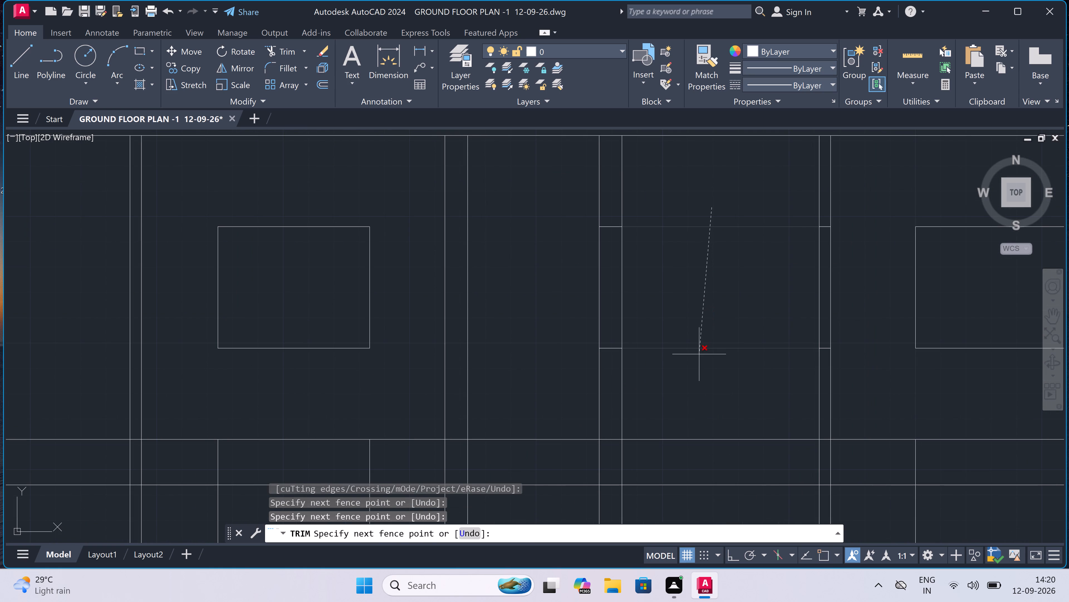
left_click(699, 354)
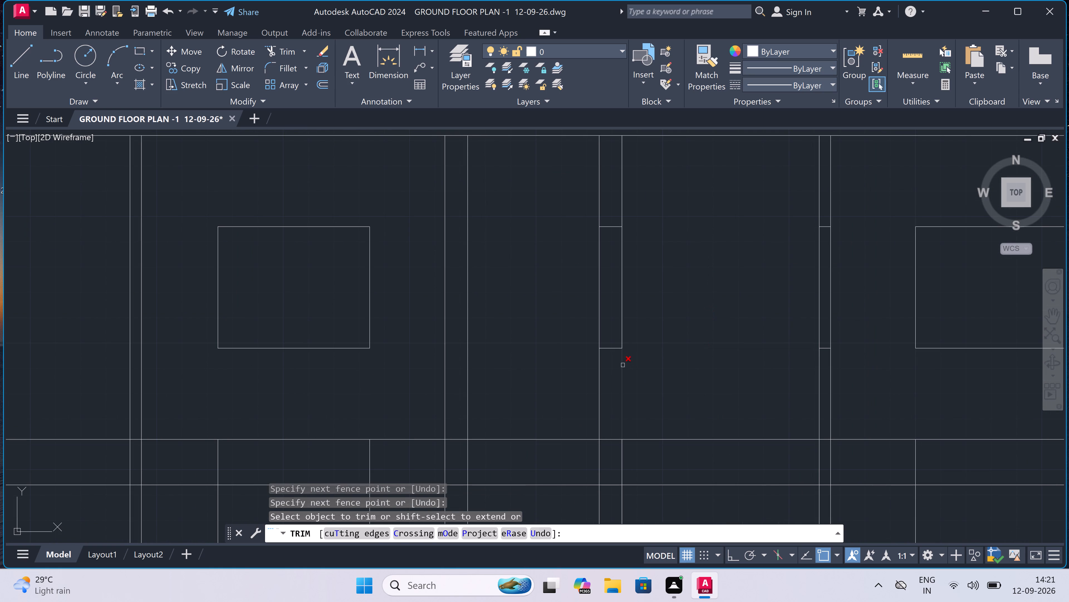
left_click(613, 357)
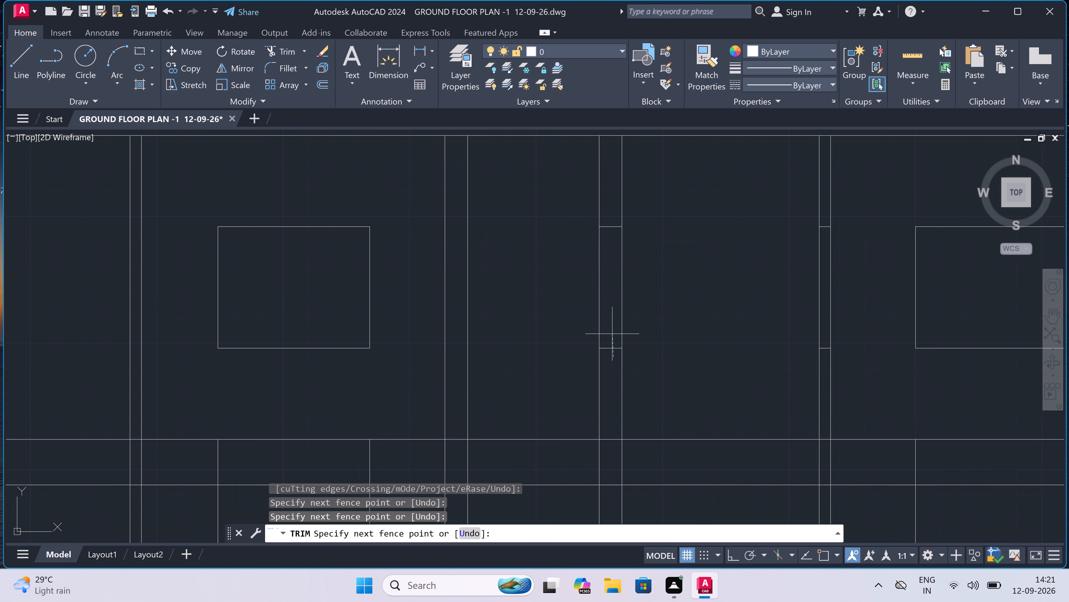
left_click(607, 221)
Trim the remaining head and sill line stubs inside the partition wall between the second kitchen and second bedroom.
scroll(607, 221, "down", 3)
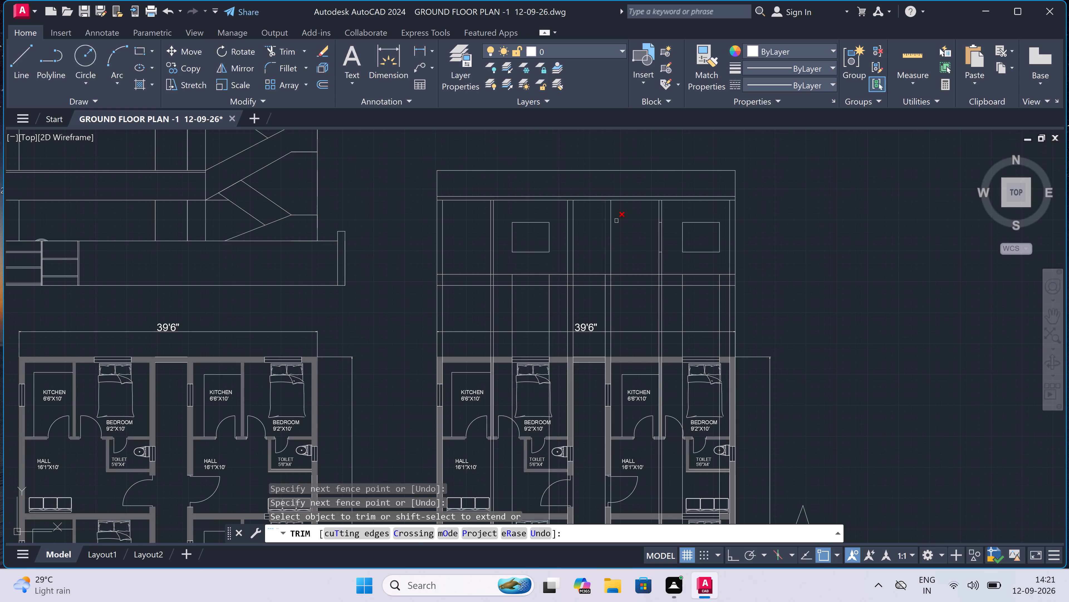
scroll(678, 246, "up", 2)
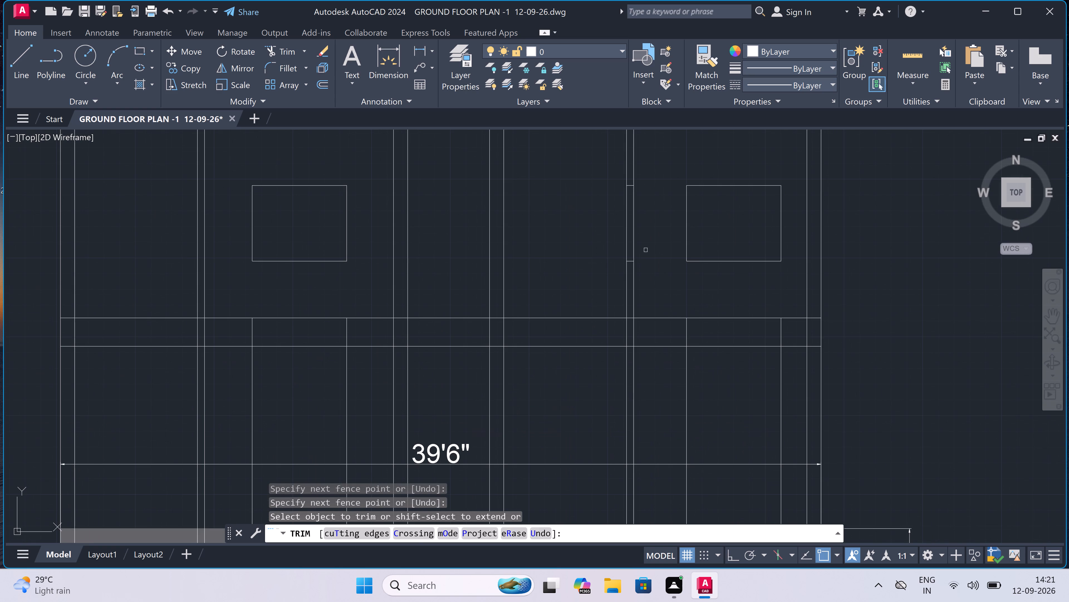
scroll(636, 164, "up", 3)
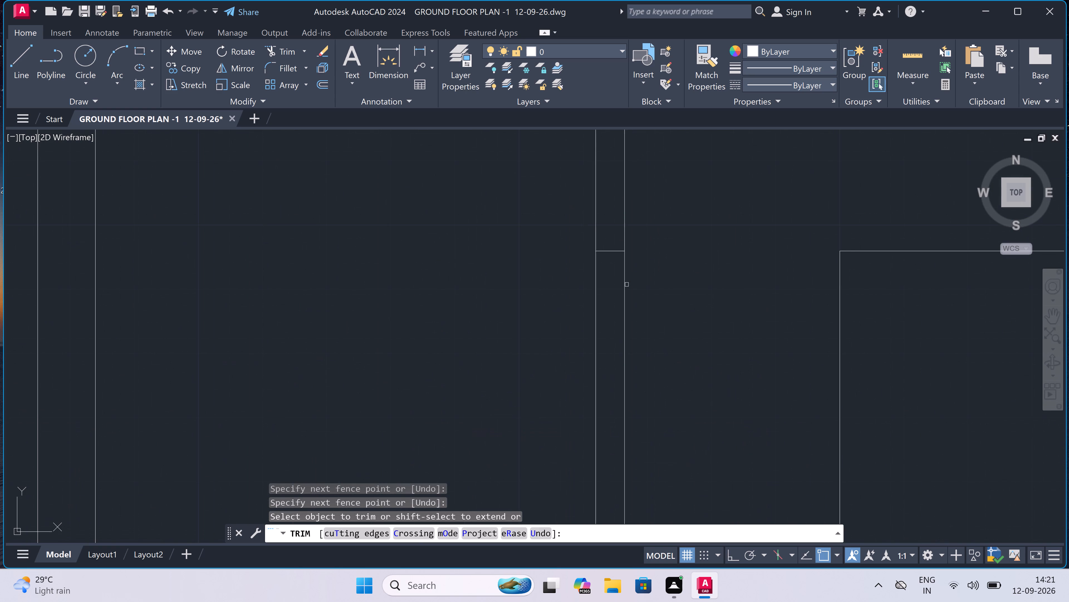
left_click(611, 246)
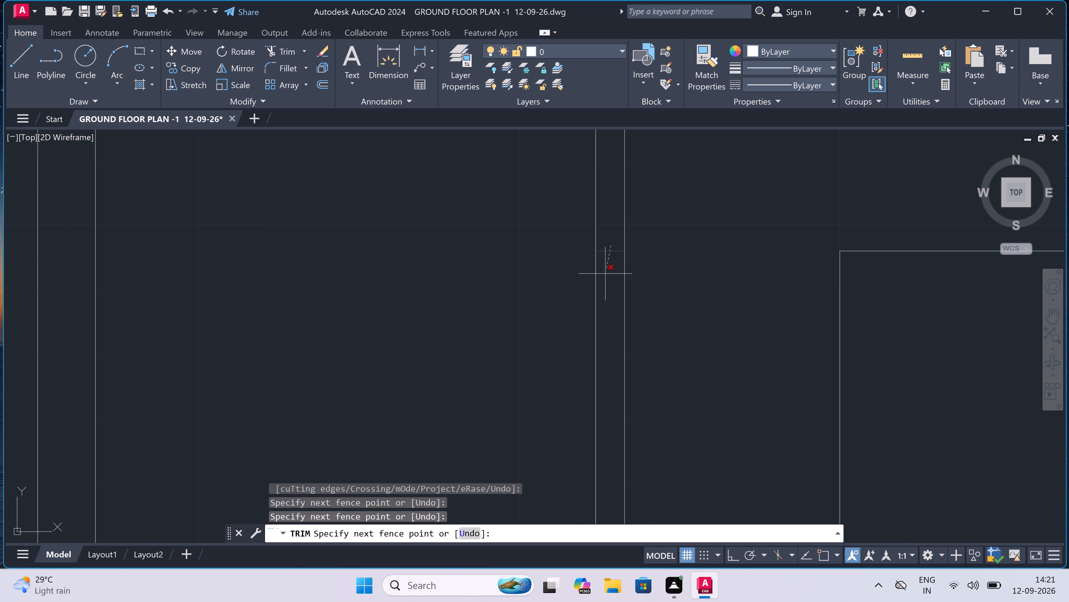
left_click(605, 278)
scroll(604, 277, "down", 5)
scroll(602, 300, "up", 4)
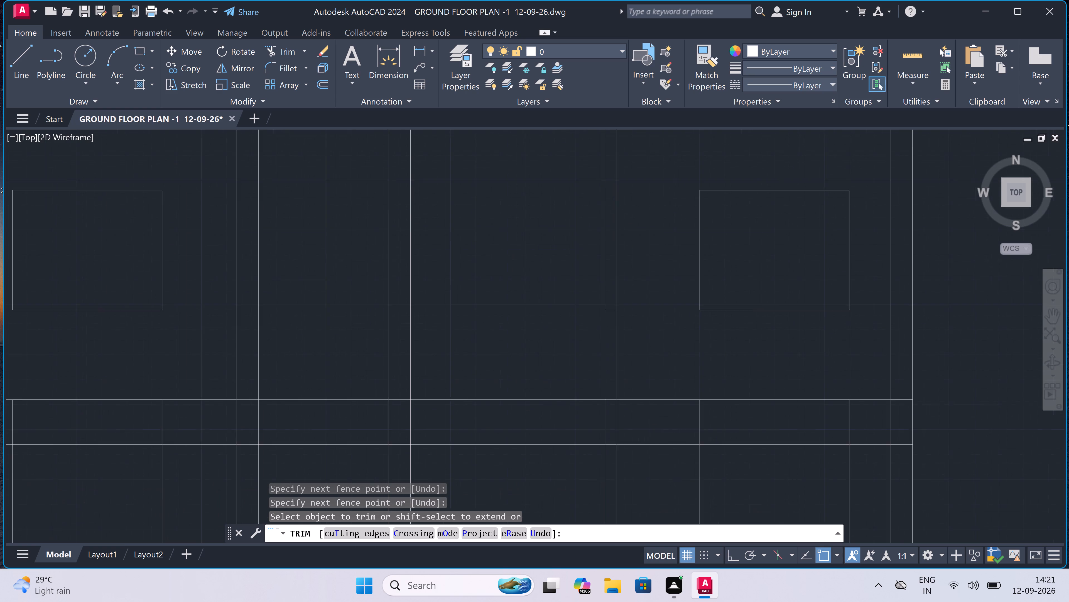
scroll(602, 313, "up", 4)
left_click(612, 317)
left_click(613, 284)
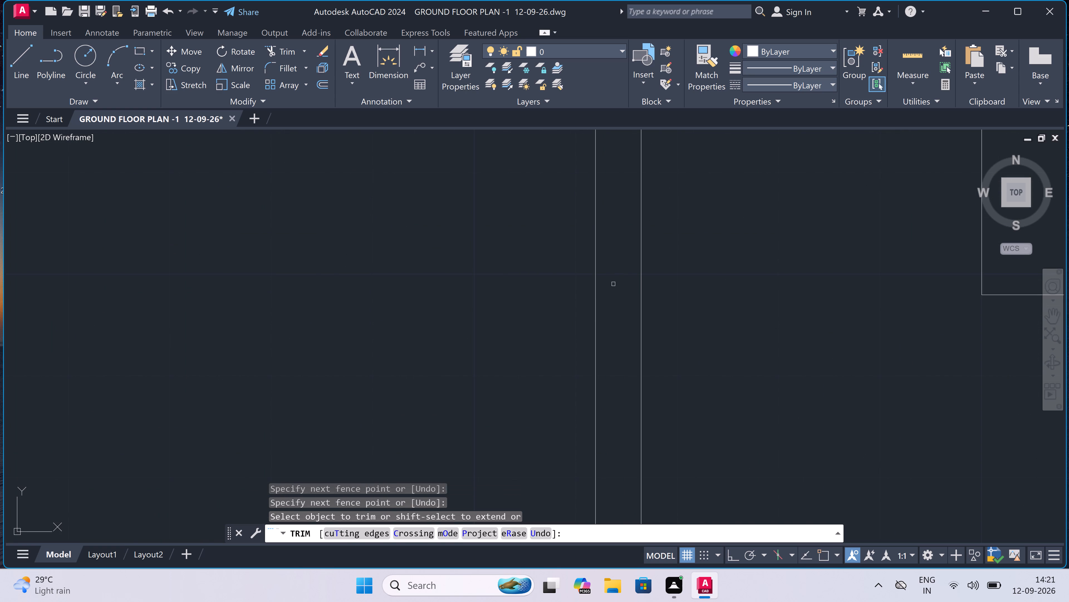
Trim all vertical wall and window projection lines out of the floor band between the section's two lowest horizontal lines.
scroll(613, 284, "down", 7)
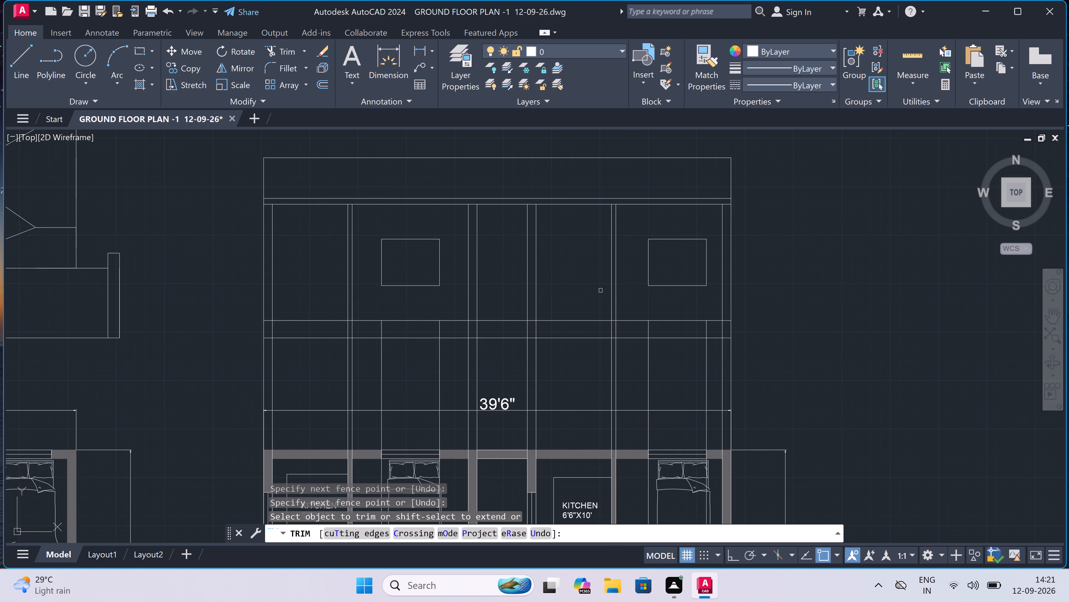
left_click(274, 326)
left_click(274, 326)
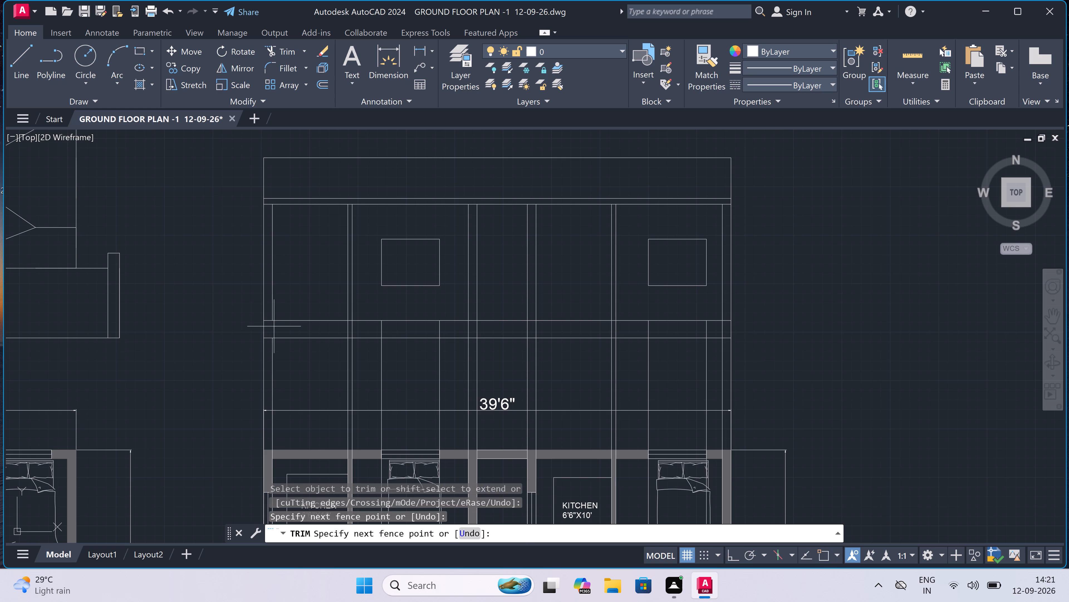
left_click(276, 326)
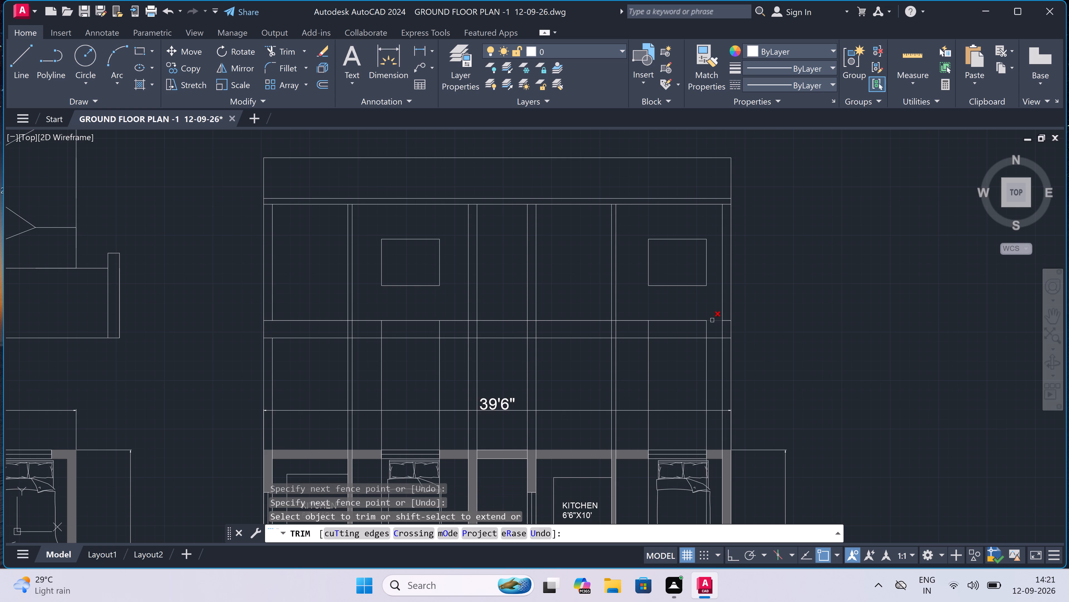
left_click(721, 330)
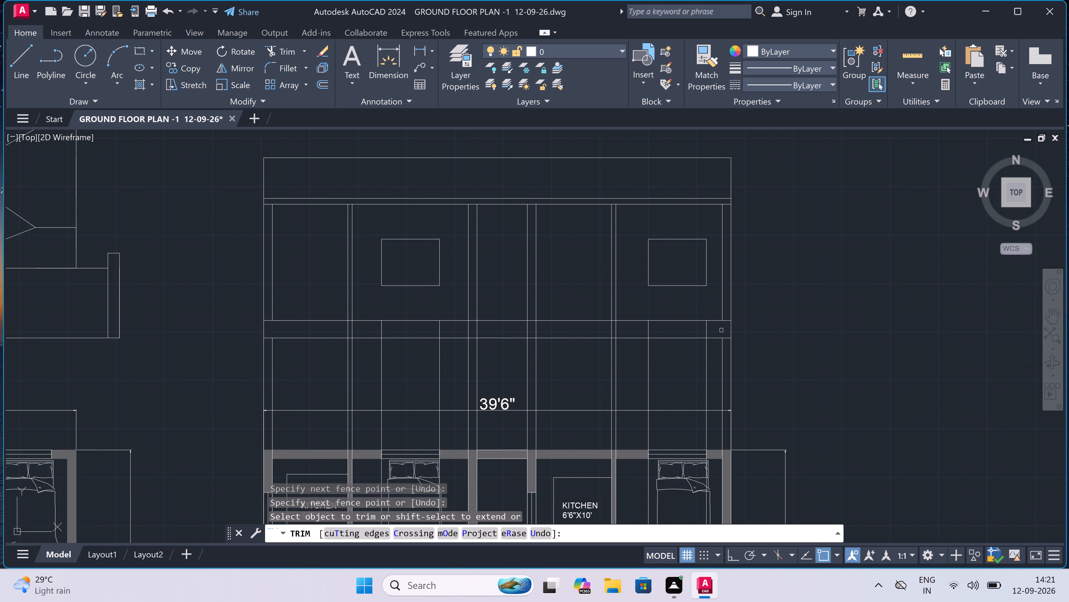
left_click(719, 331)
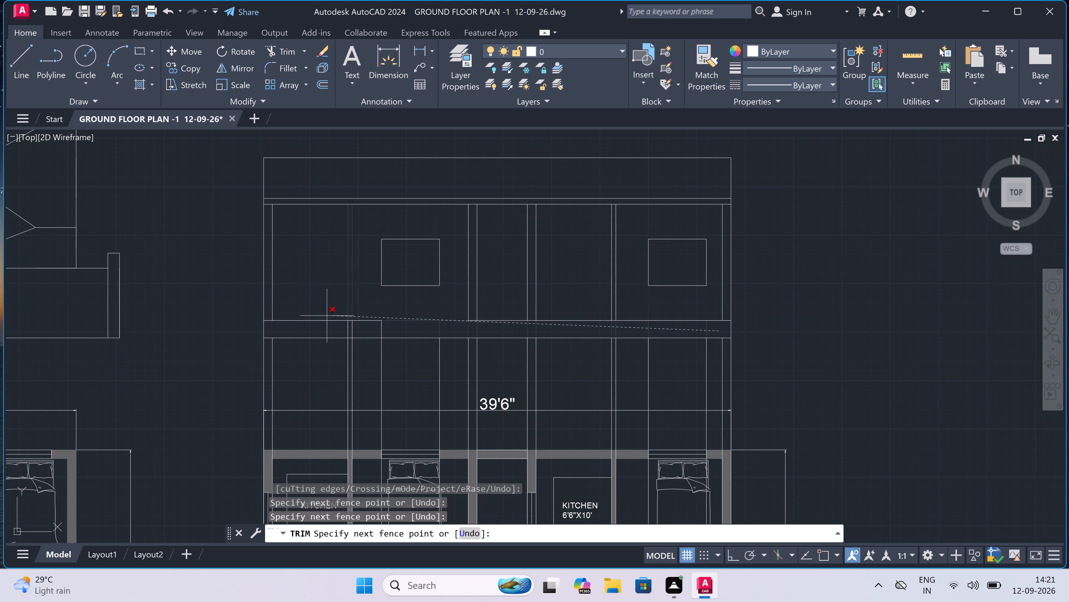
left_click(298, 329)
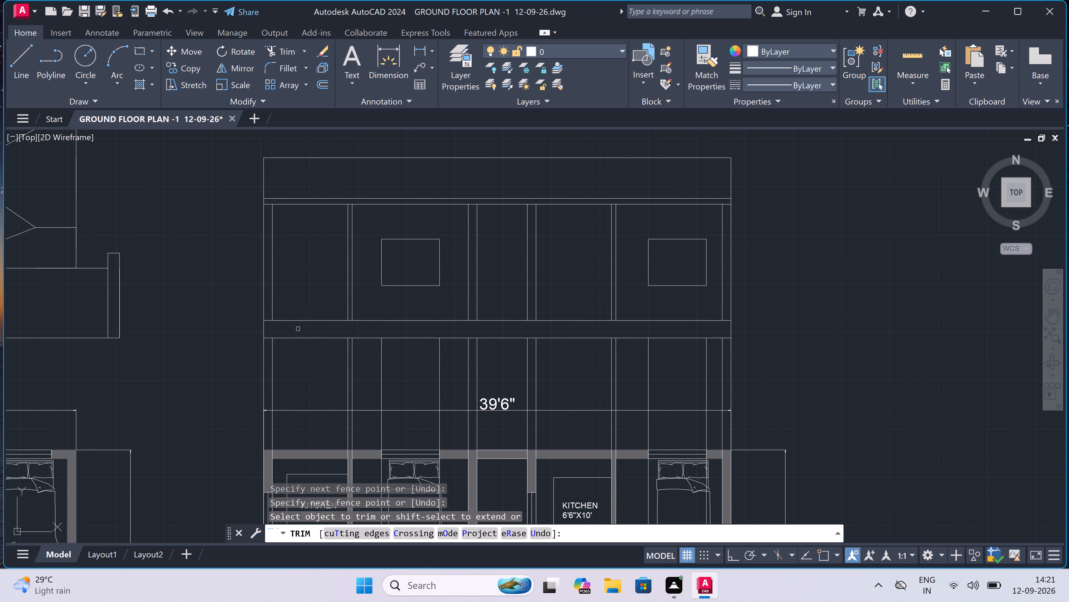
key("Escape")
Erase the leftover vertical projection lines running through and below the second ground floor plan.
scroll(297, 326, "down", 4)
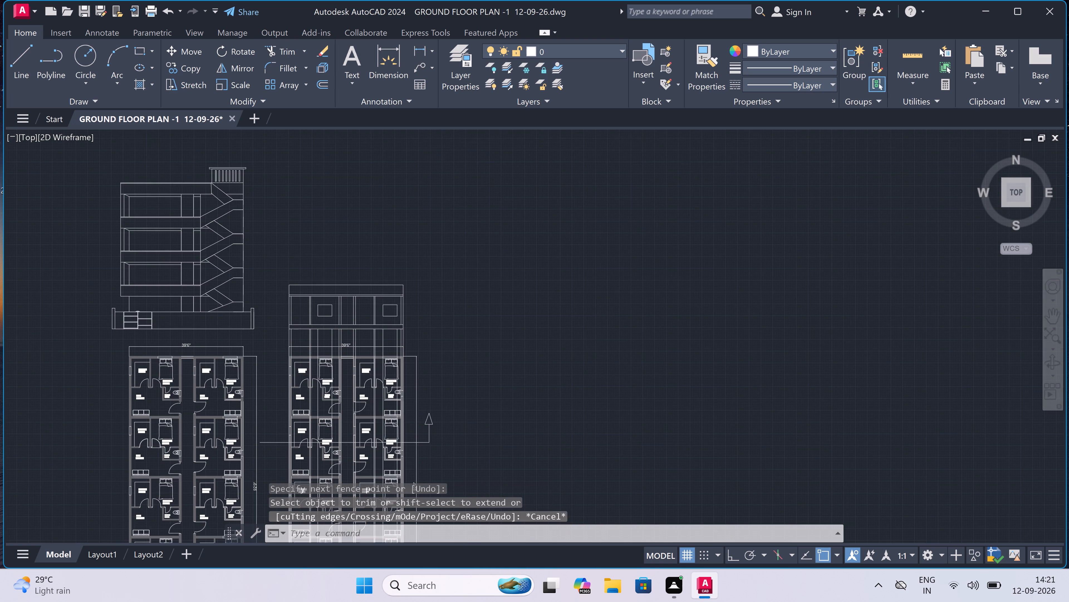
scroll(297, 325, "down", 2)
scroll(285, 372, "up", 3)
scroll(305, 421, "up", 1)
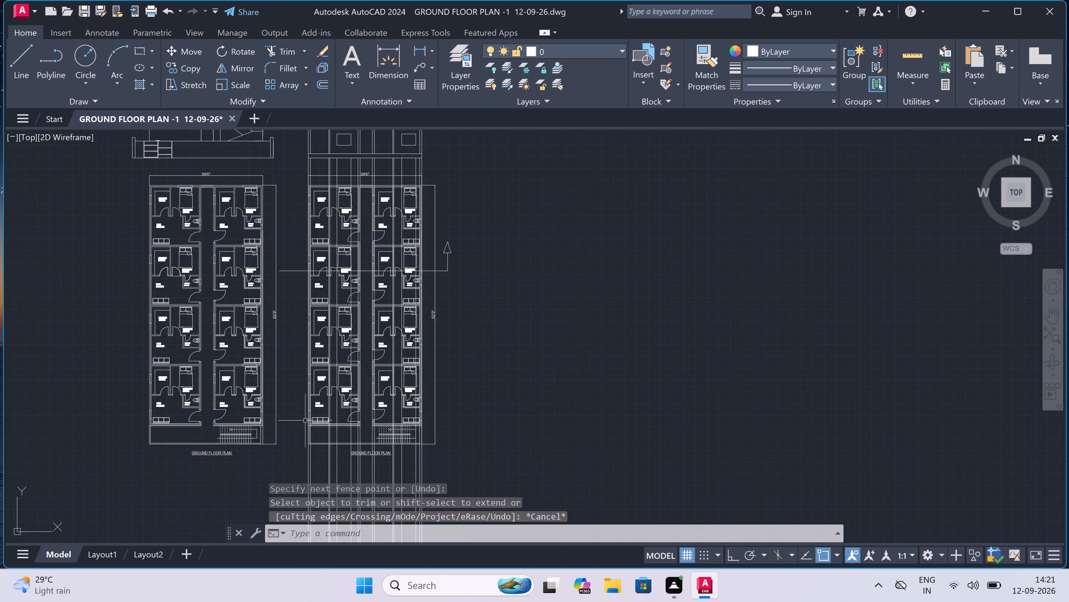
scroll(305, 421, "down", 3)
scroll(290, 444, "up", 4)
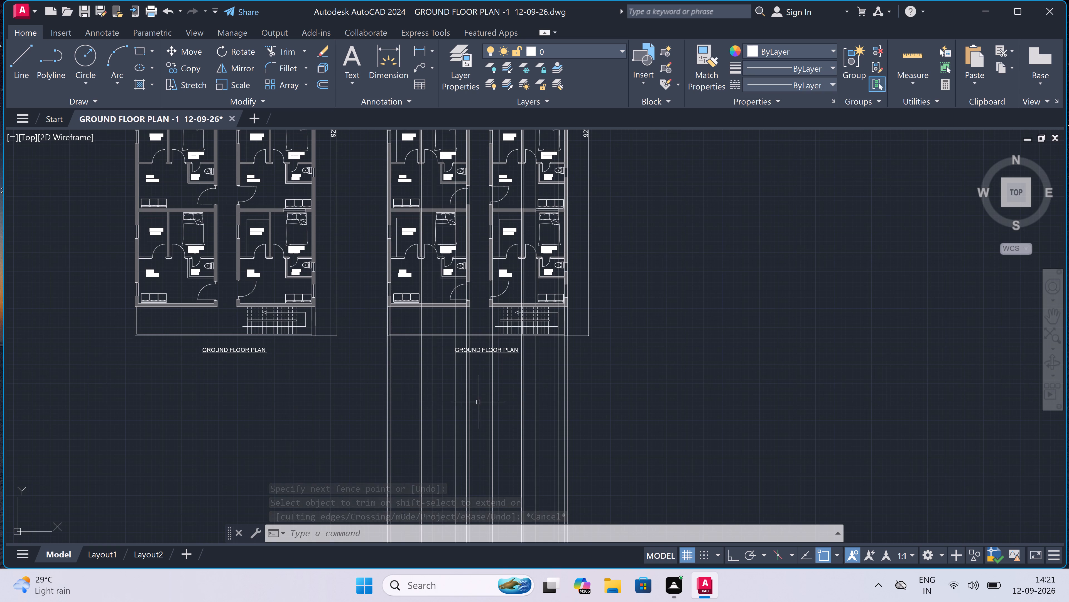
left_click_drag(615, 376, 598, 396)
left_click(381, 428)
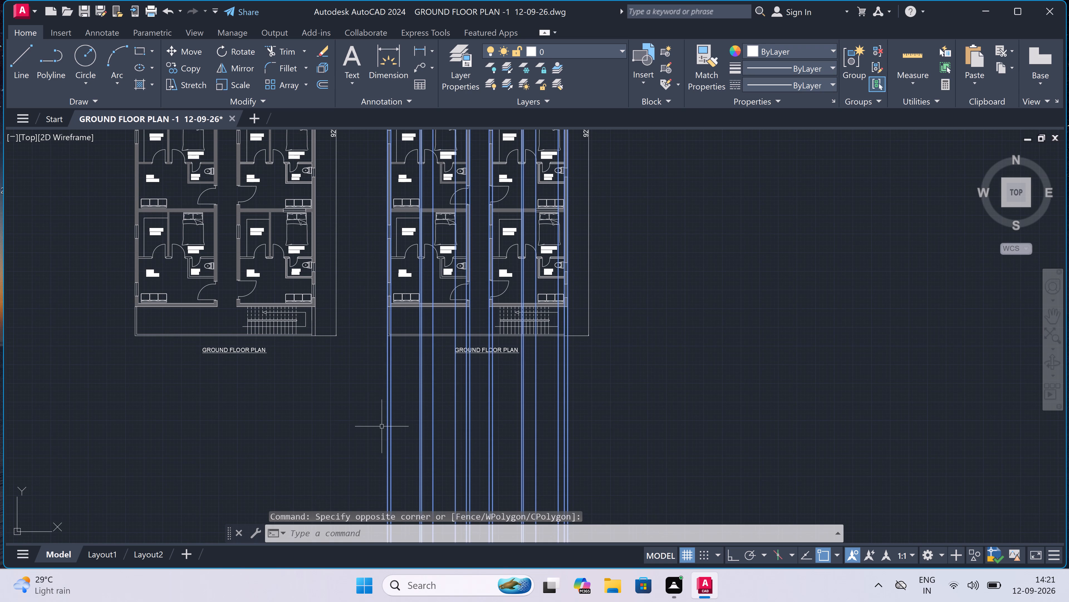
key("Delete")
Draw vertical lines closing both outer ends of the section, from its bottom line up to its top line.
scroll(381, 425, "down", 3)
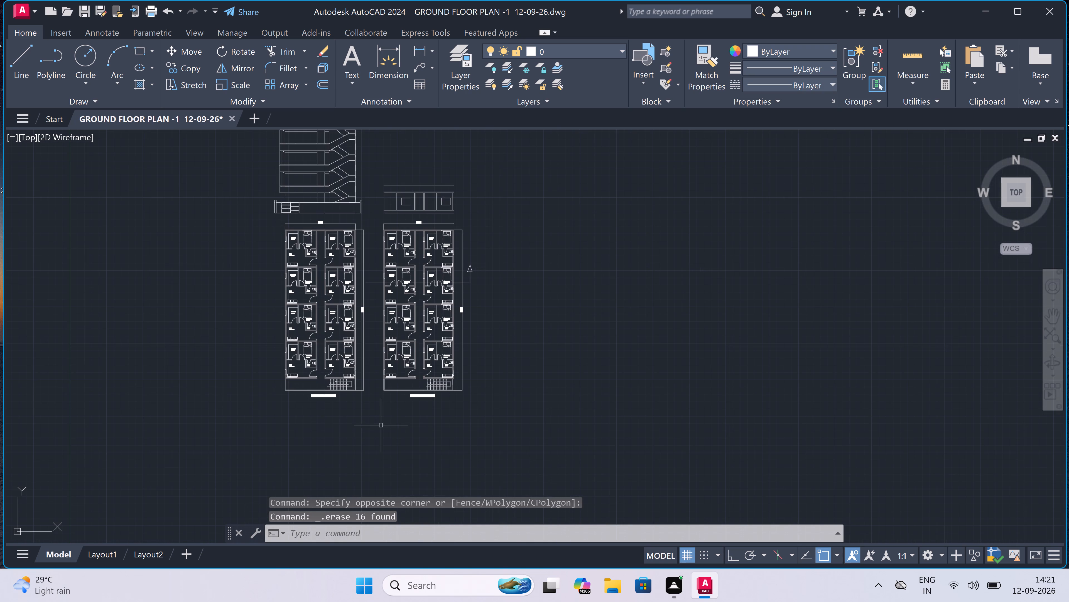
scroll(376, 301, "down", 2)
scroll(371, 247, "up", 3)
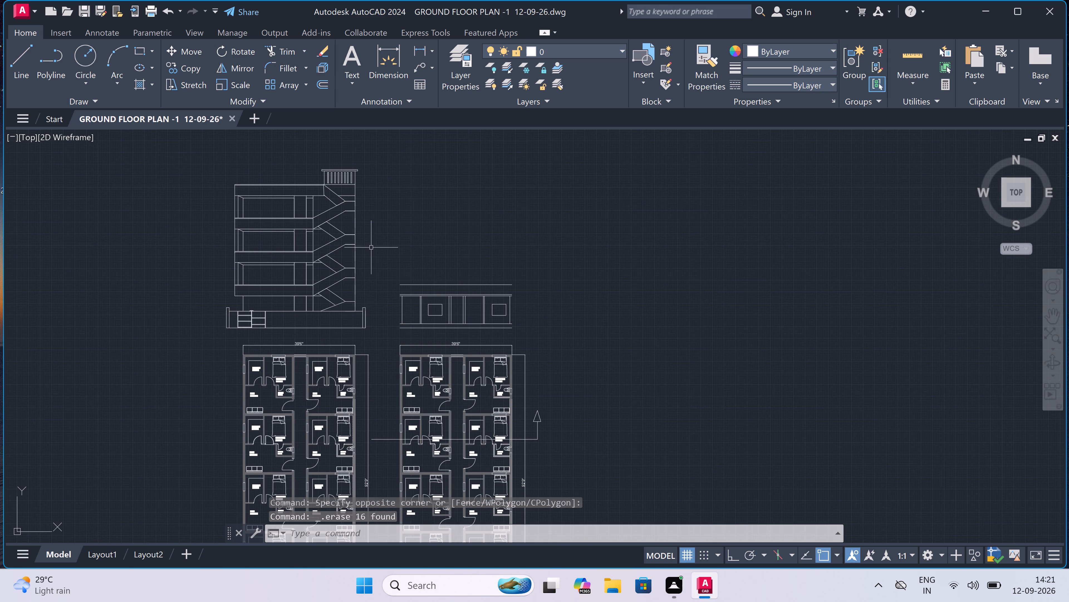
scroll(502, 316, "up", 1)
scroll(474, 344, "up", 2)
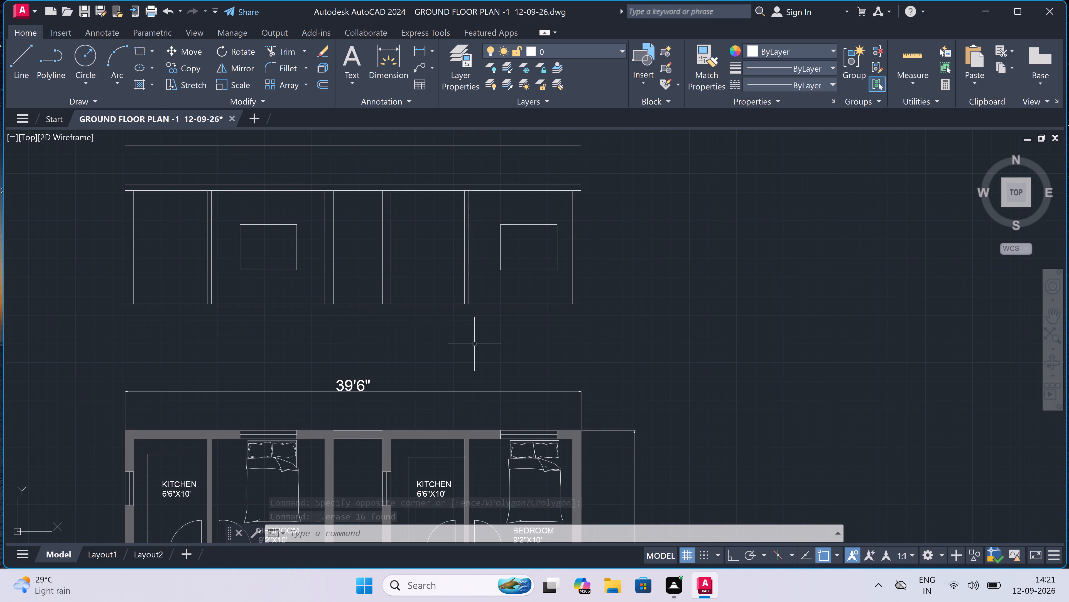
scroll(316, 324, "down", 1)
scroll(162, 247, "up", 1)
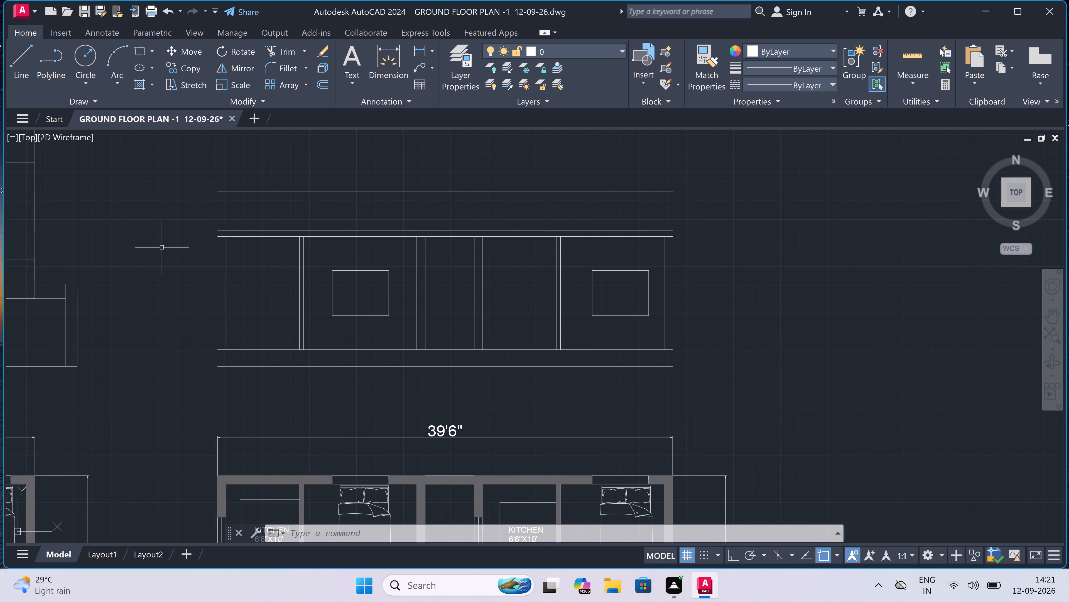
left_click(165, 241)
key("l")
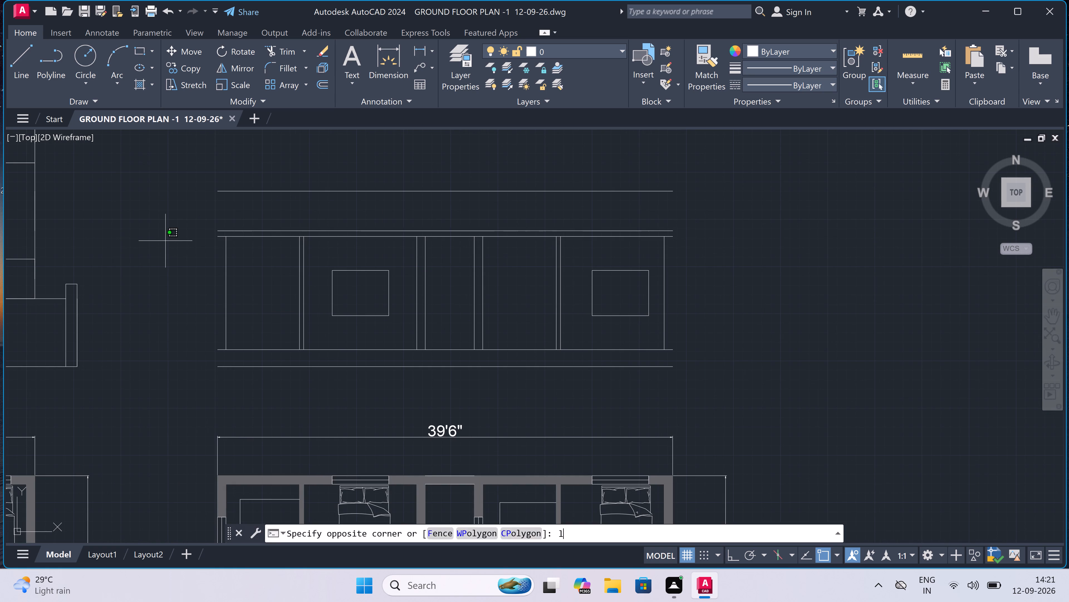
key("space")
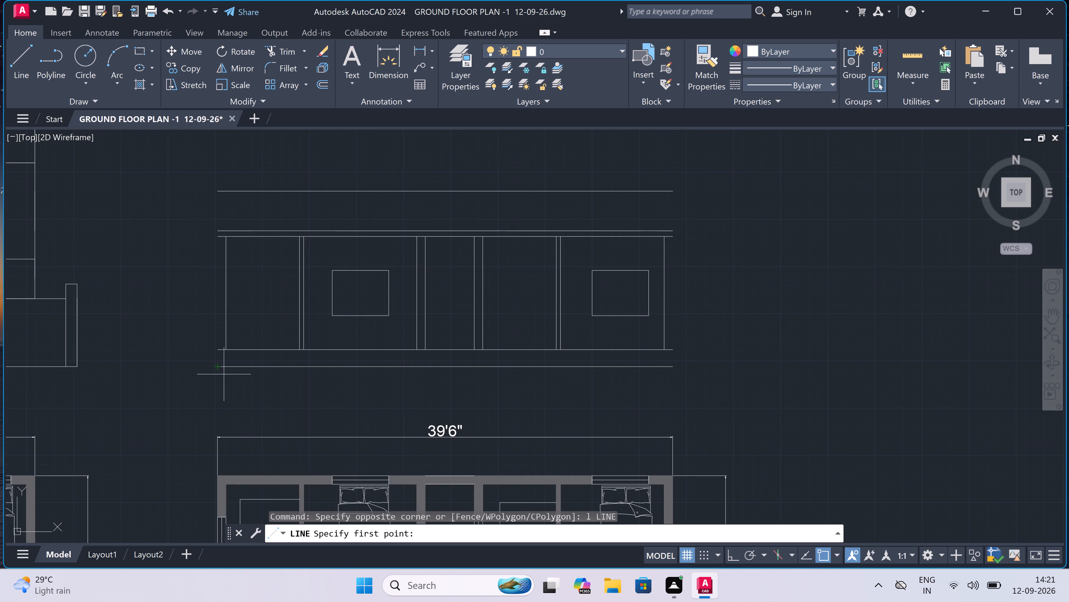
left_click_drag(217, 364, 217, 356)
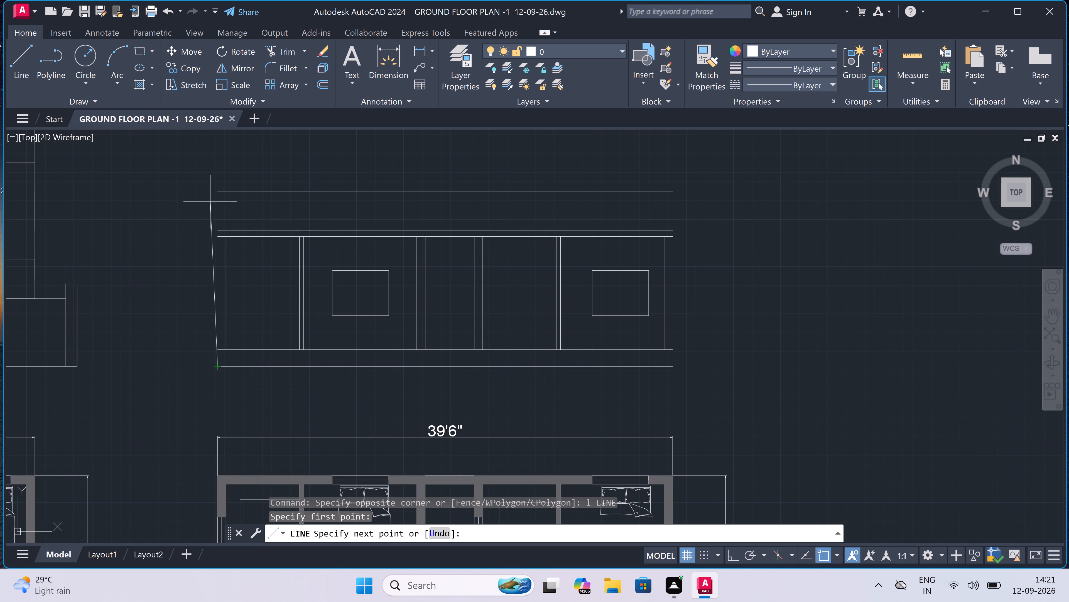
left_click(220, 186)
key("Escape")
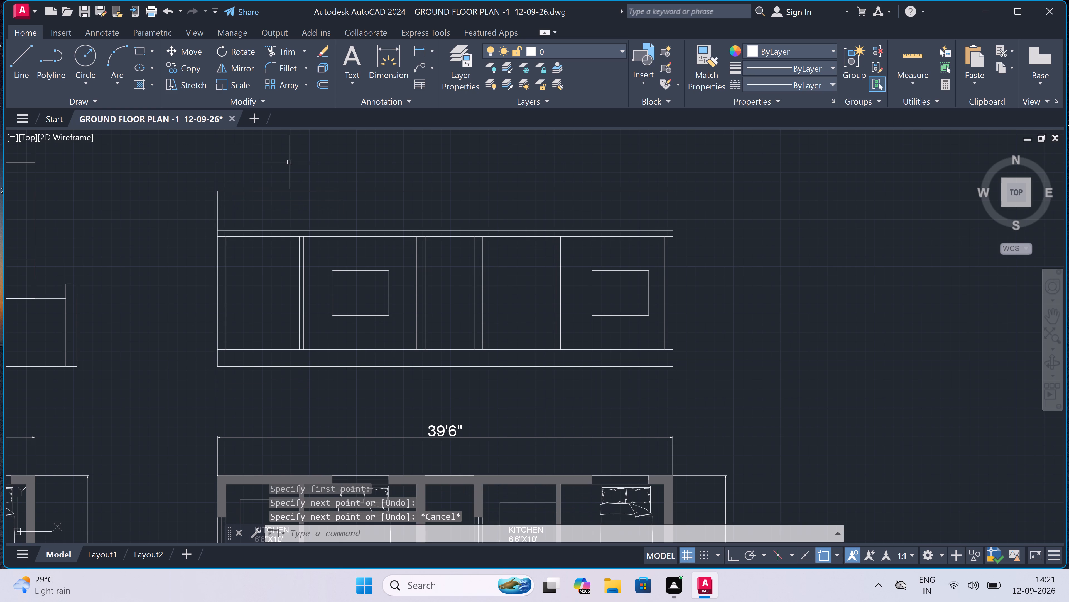
key("space")
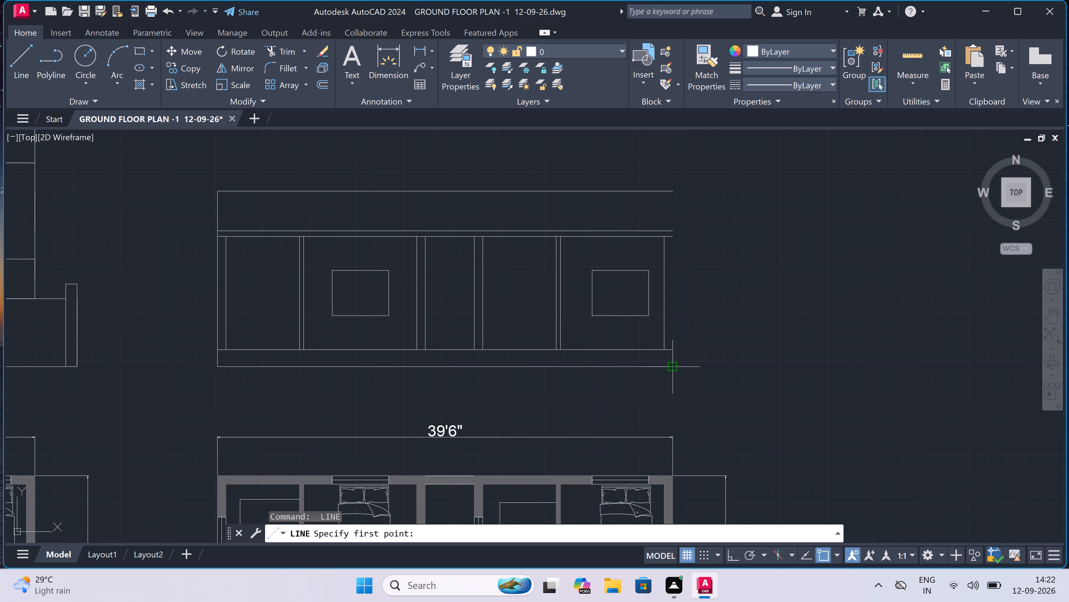
left_click_drag(671, 368, 671, 364)
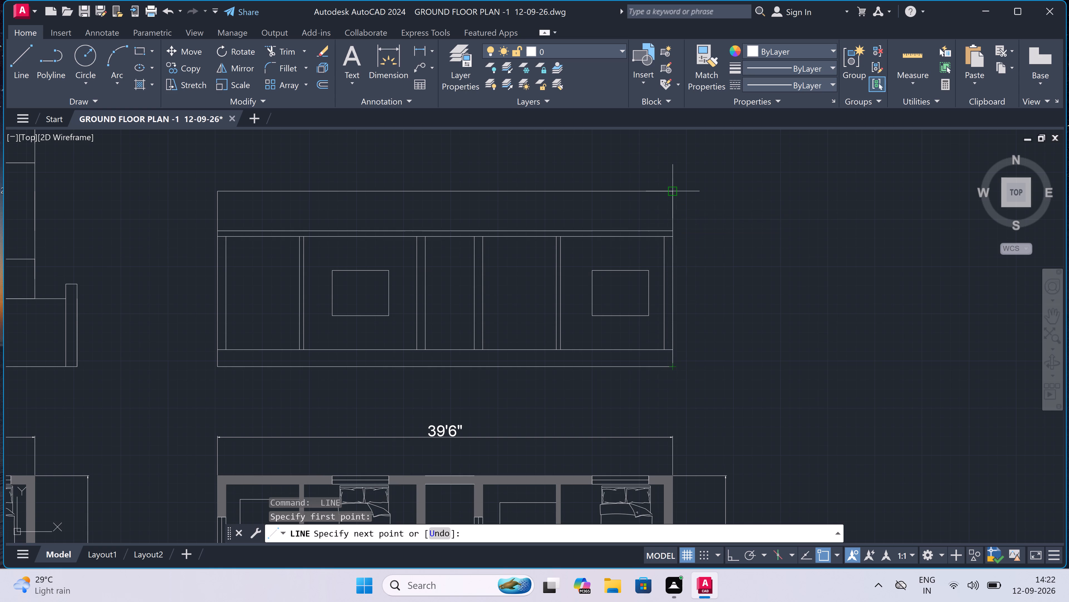
double_click(673, 190)
key("Escape")
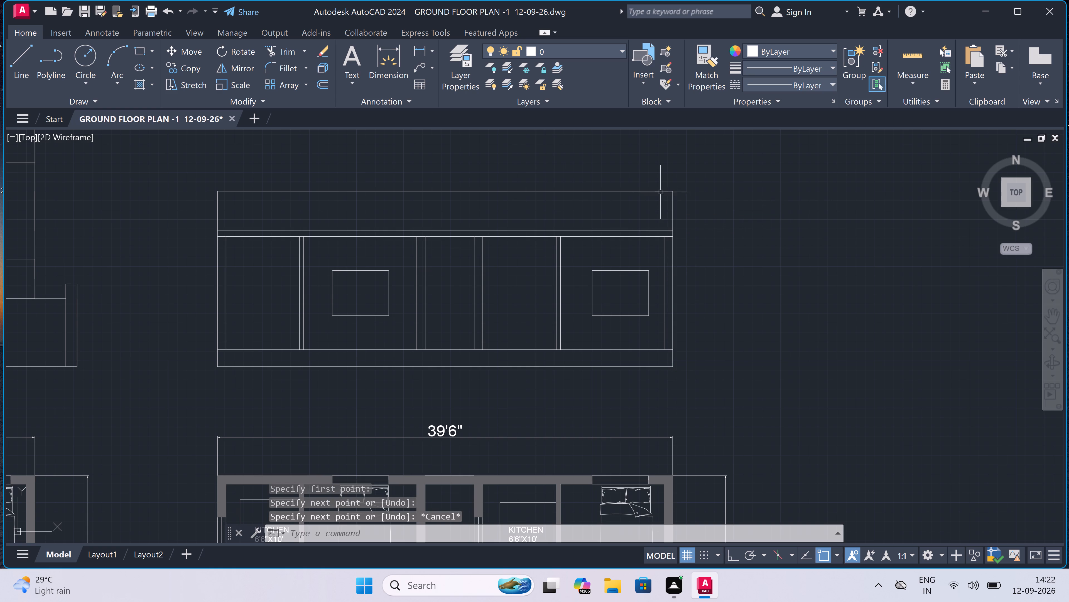
Copy the section's walls, windows, slab and parapet up one storey, from the outer floor corner to the slab's upper edge.
scroll(625, 185, "down", 1)
scroll(614, 184, "up", 1)
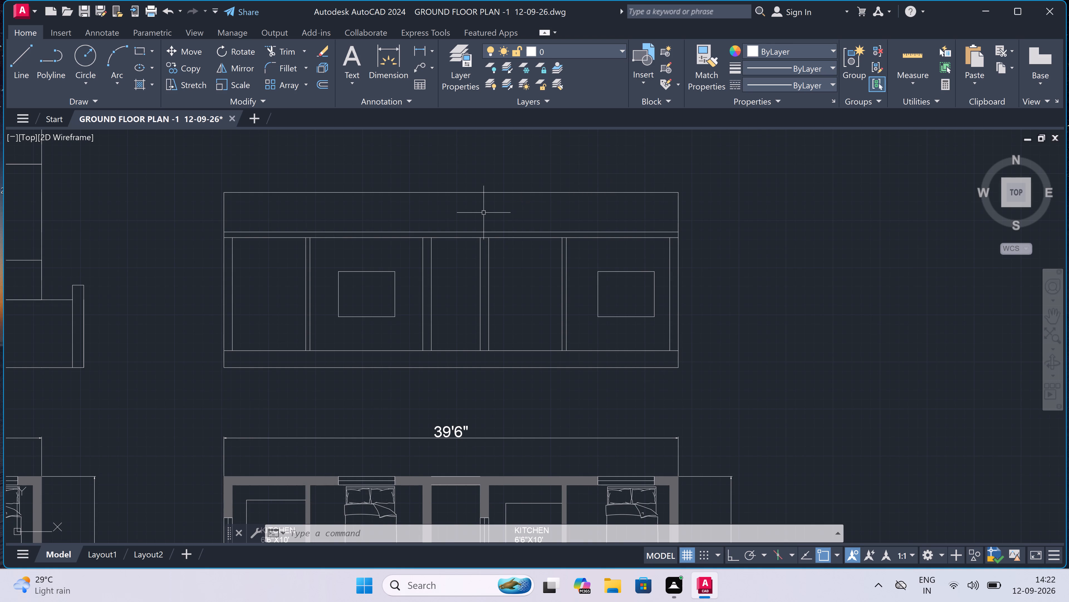
scroll(484, 213, "down", 2)
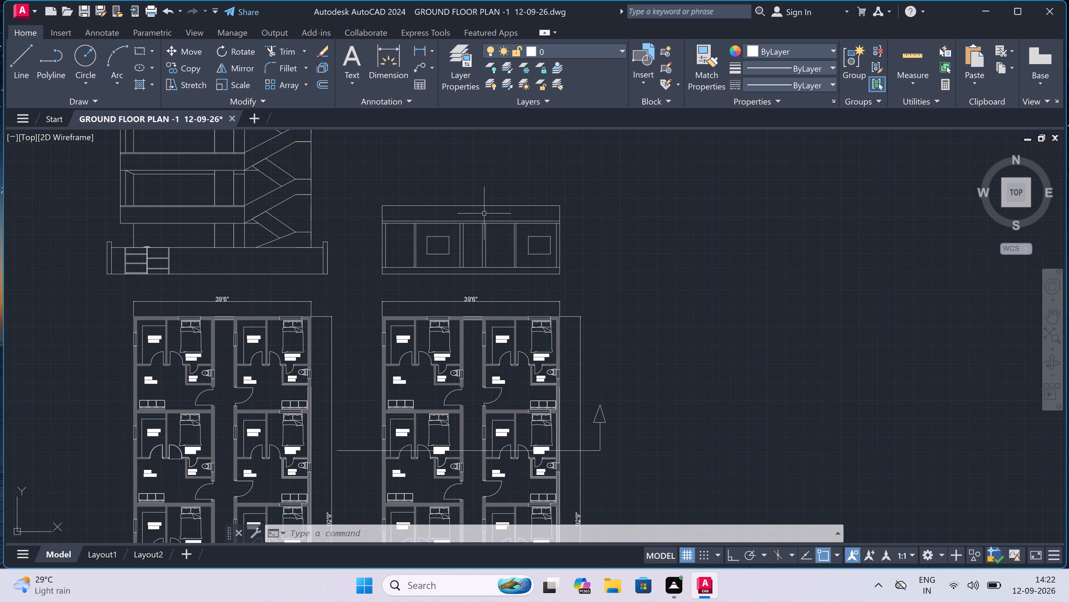
left_click_drag(585, 194, 573, 207)
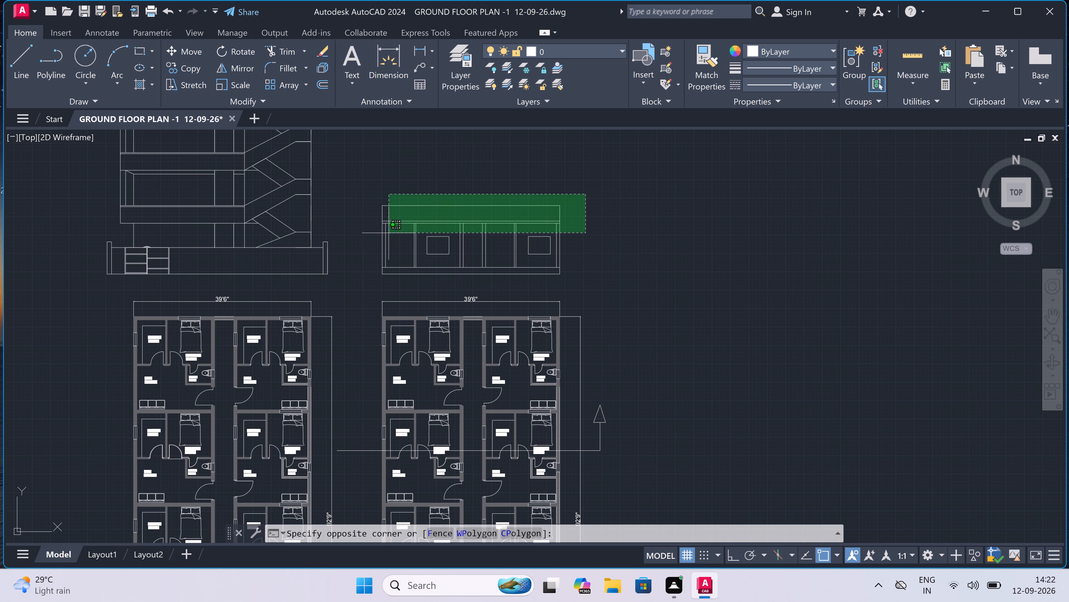
left_click(369, 246)
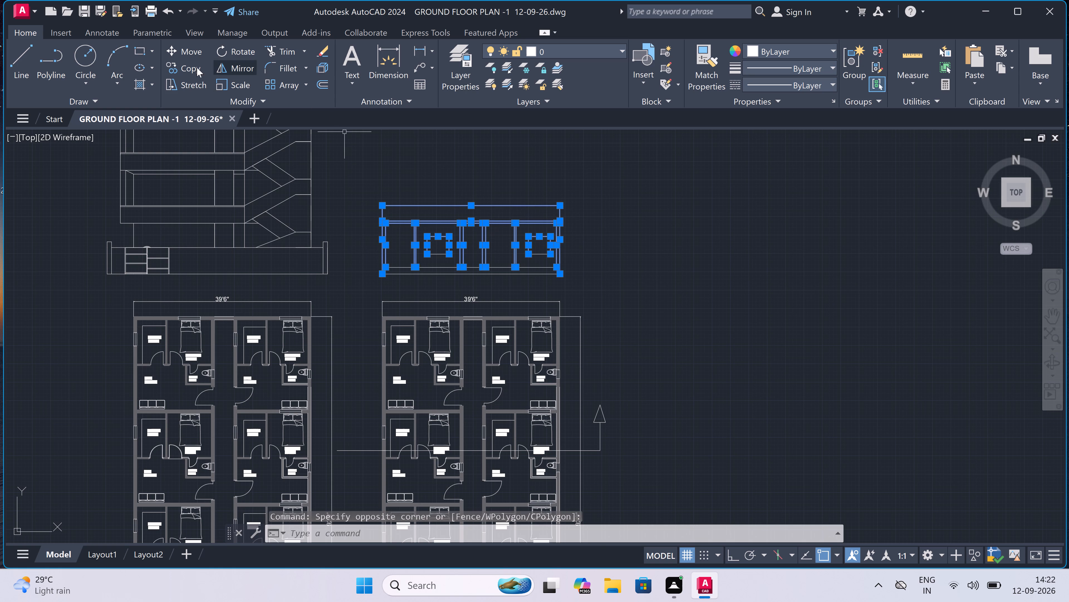
left_click(175, 64)
scroll(461, 266, "down", 3)
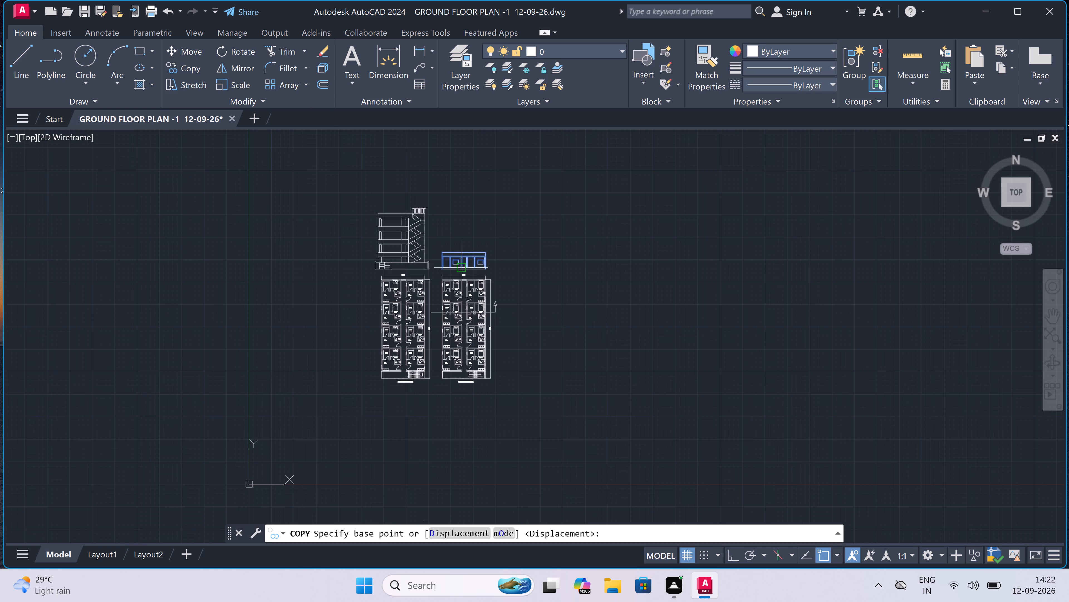
scroll(436, 231, "up", 3)
scroll(461, 382, "up", 2)
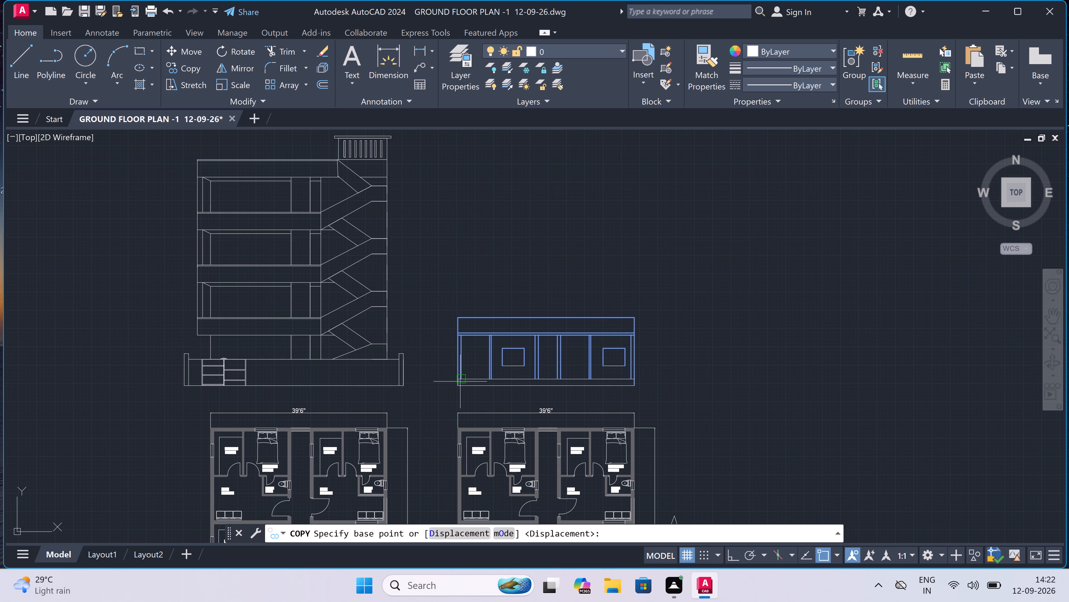
scroll(451, 374, "up", 2)
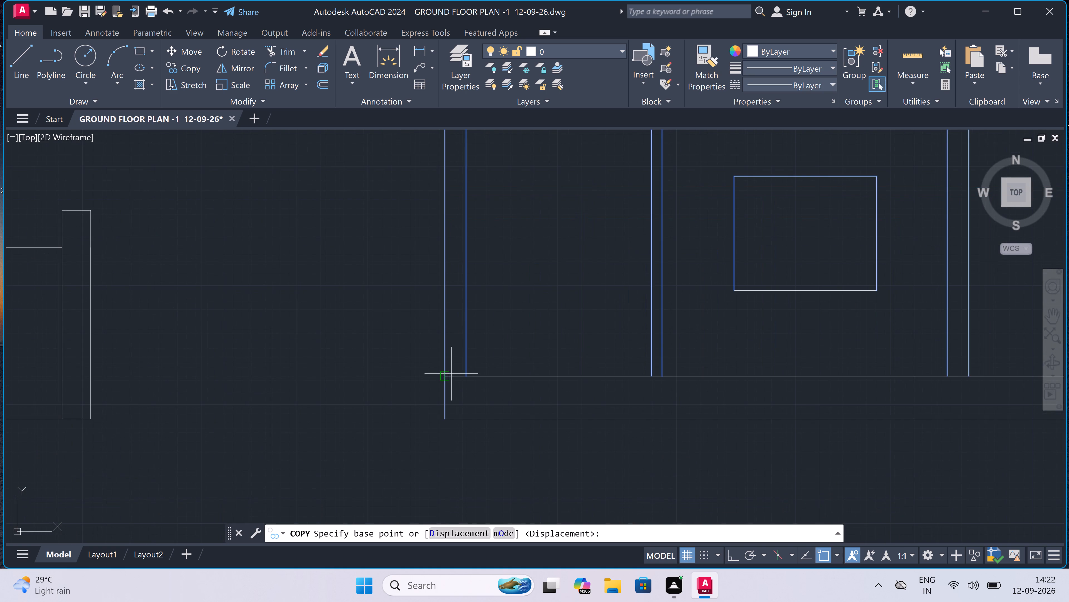
left_click(448, 374)
scroll(444, 318, "down", 4)
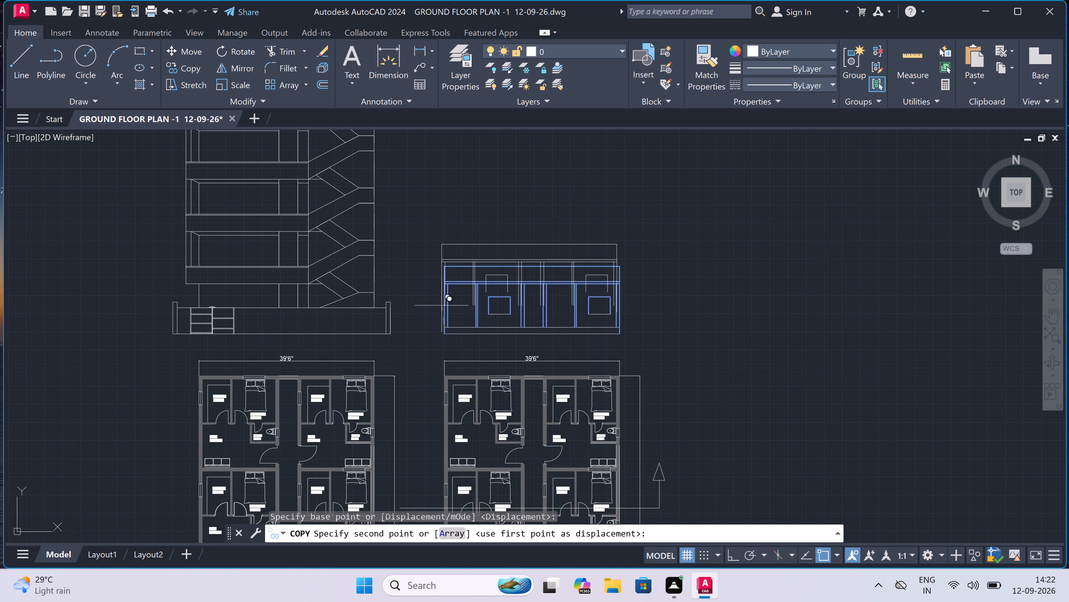
scroll(438, 282, "up", 5)
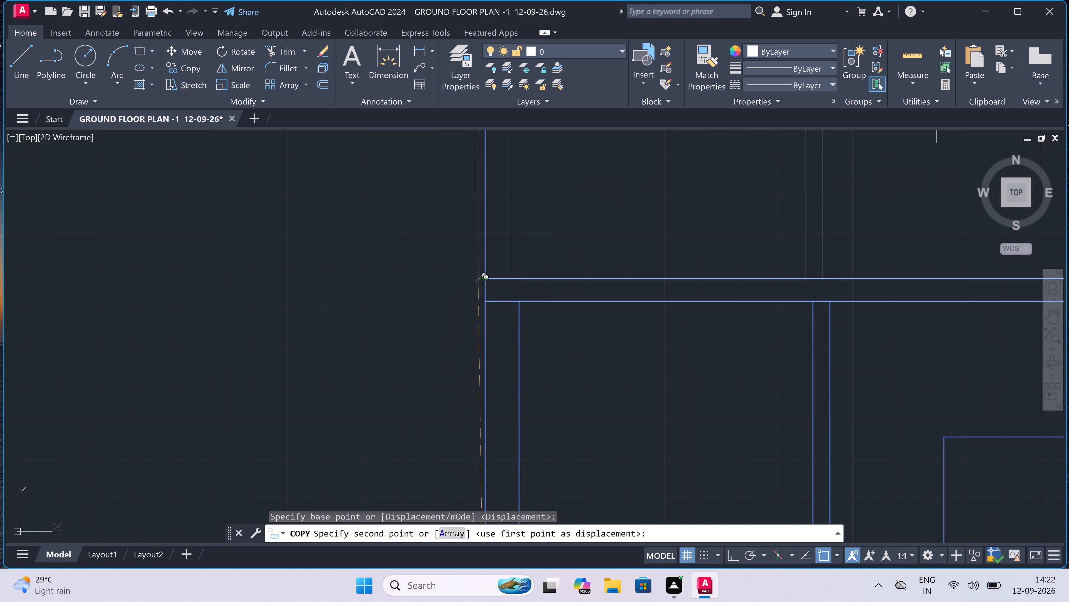
left_click(482, 278)
Place another copy of the storey on the slab top of the first copy, aligned with the outer wall.
scroll(482, 278, "down", 4)
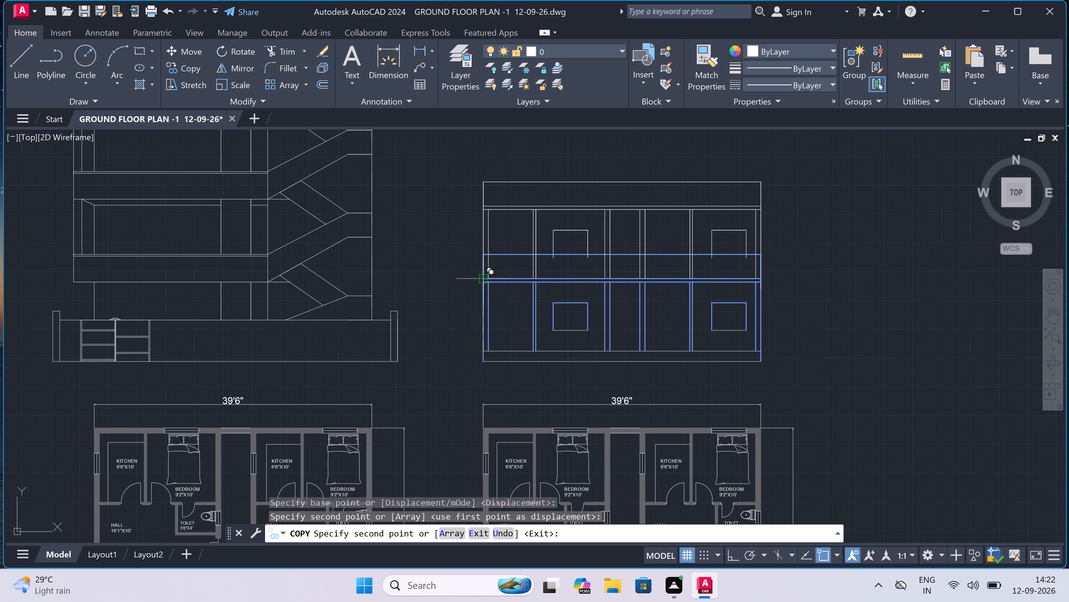
scroll(490, 183, "down", 5)
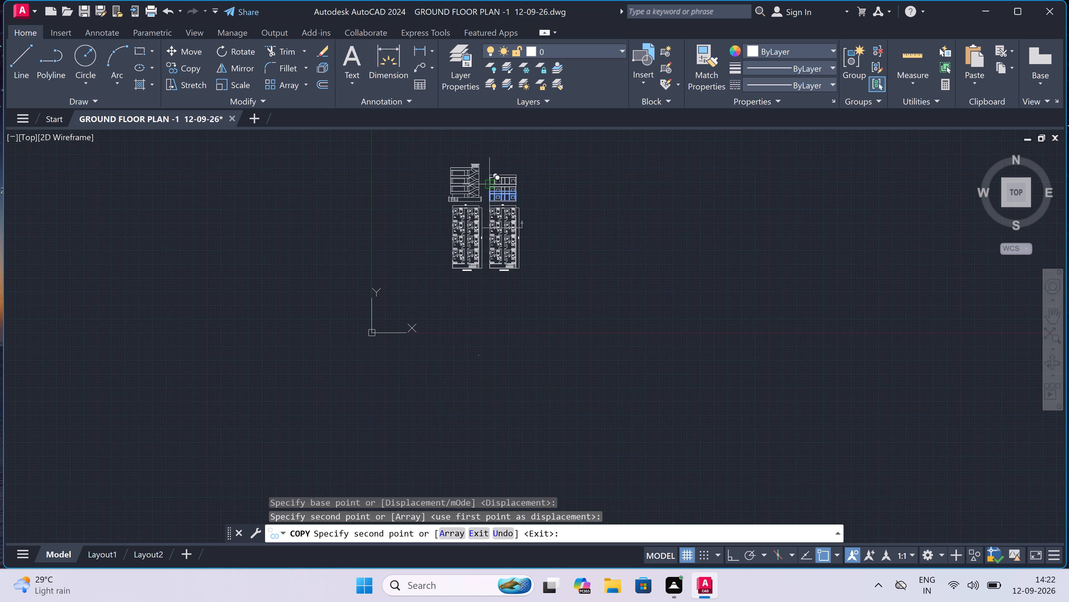
scroll(490, 182, "up", 5)
scroll(453, 237, "up", 3)
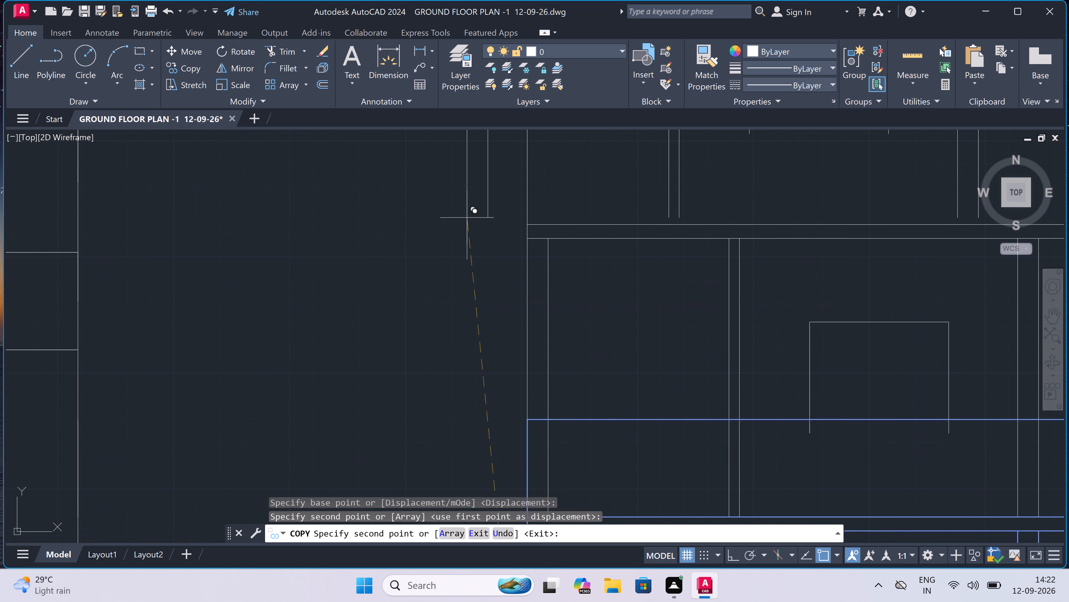
left_click(530, 228)
scroll(530, 229, "down", 8)
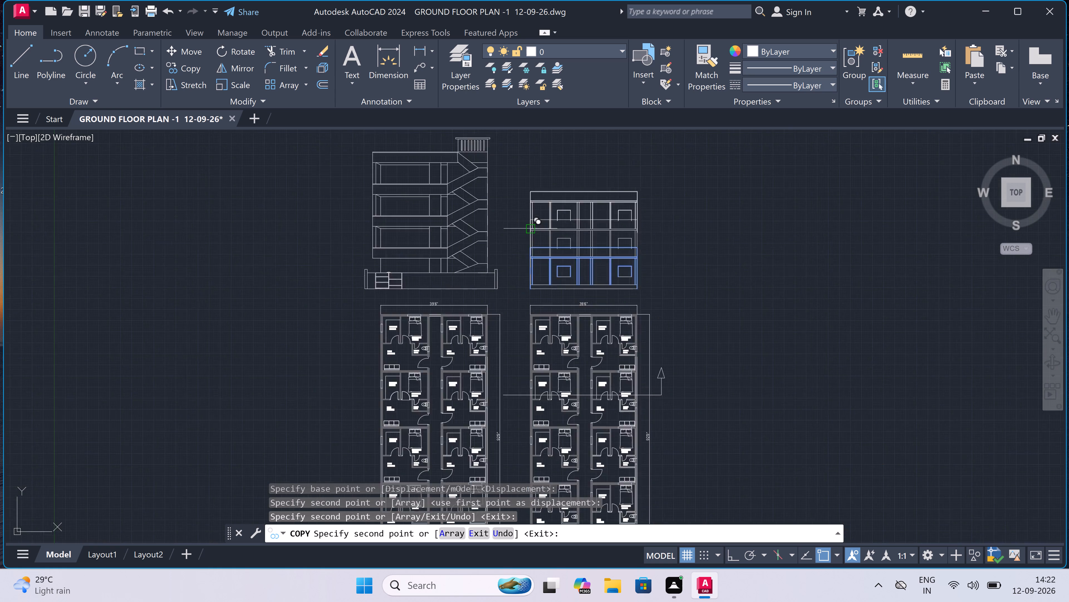
Place a third copy of the storey on the slab top of the second copy, aligned with the outer wall.
scroll(531, 199, "up", 5)
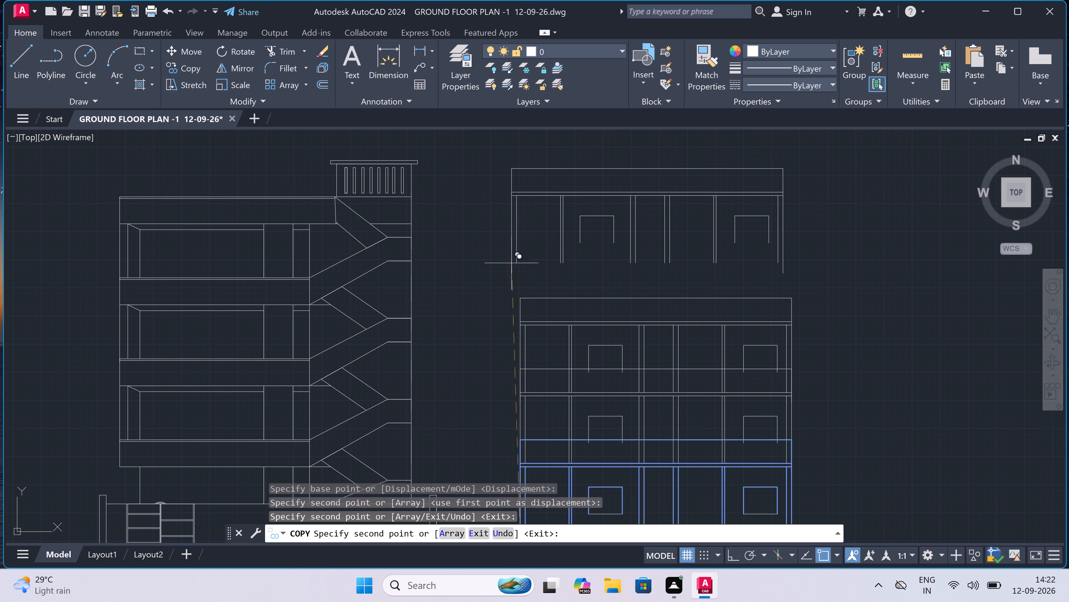
scroll(517, 290, "up", 4)
scroll(528, 349, "down", 2)
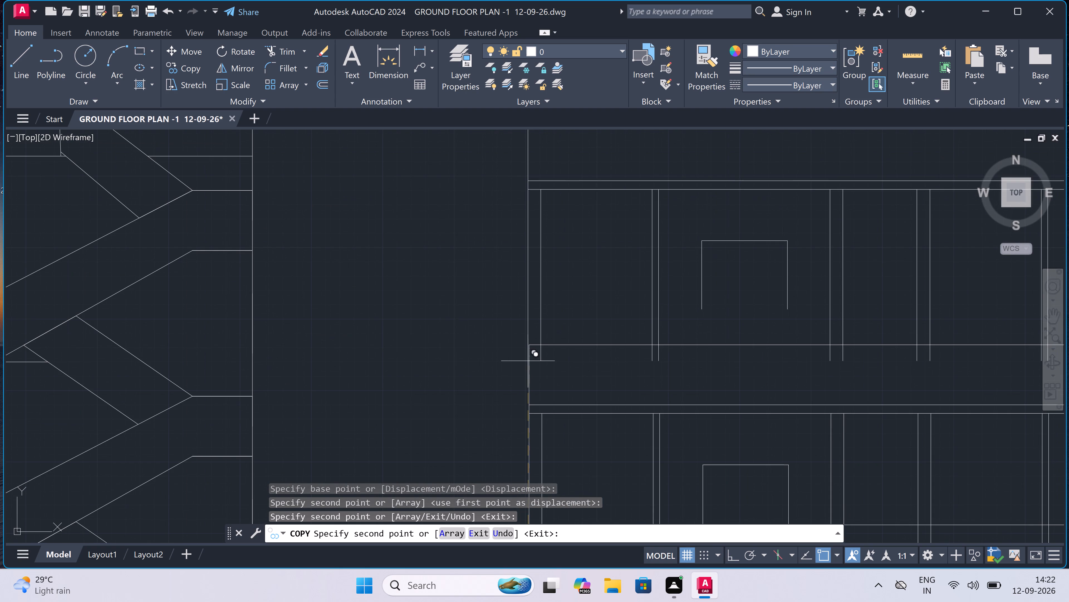
left_click(531, 406)
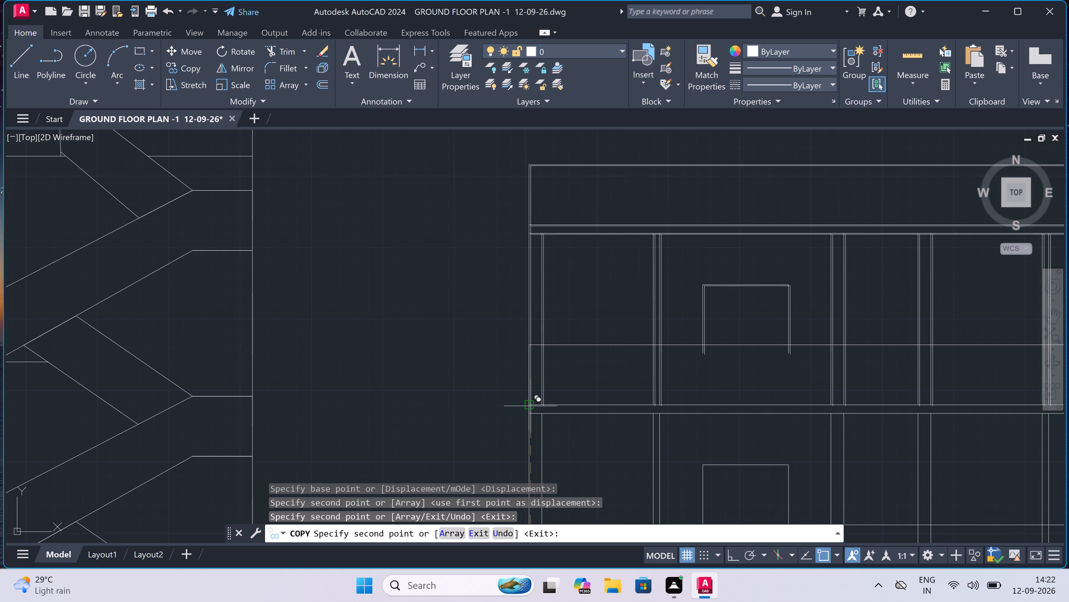
key("Escape")
scroll(460, 301, "down", 3)
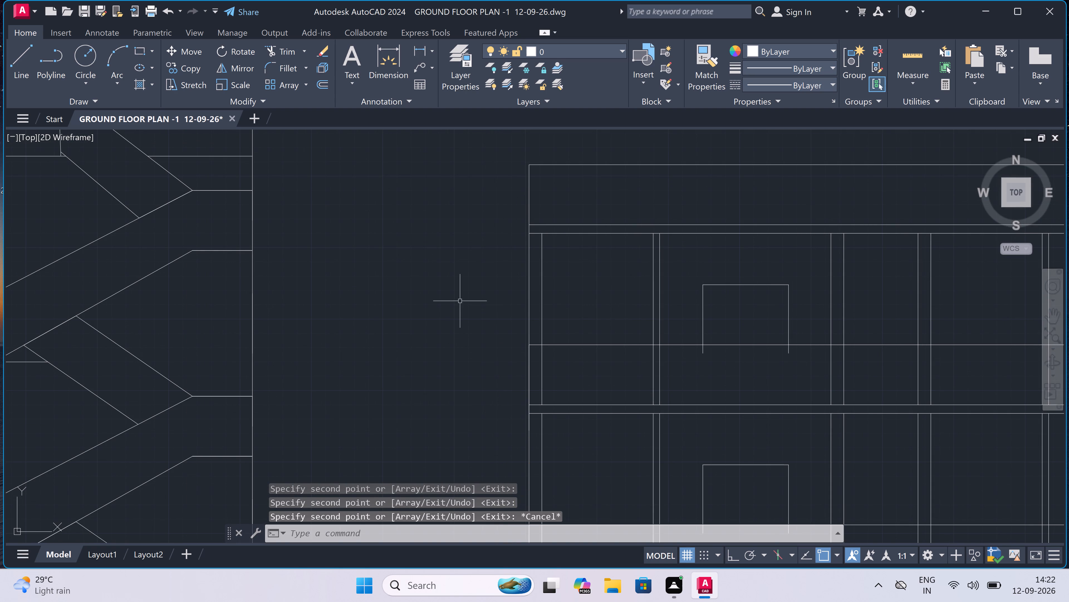
Erase the three leftover parapet lines running horizontally across the windows of the three copied storeys in the section.
scroll(459, 298, "down", 1)
scroll(473, 360, "up", 1)
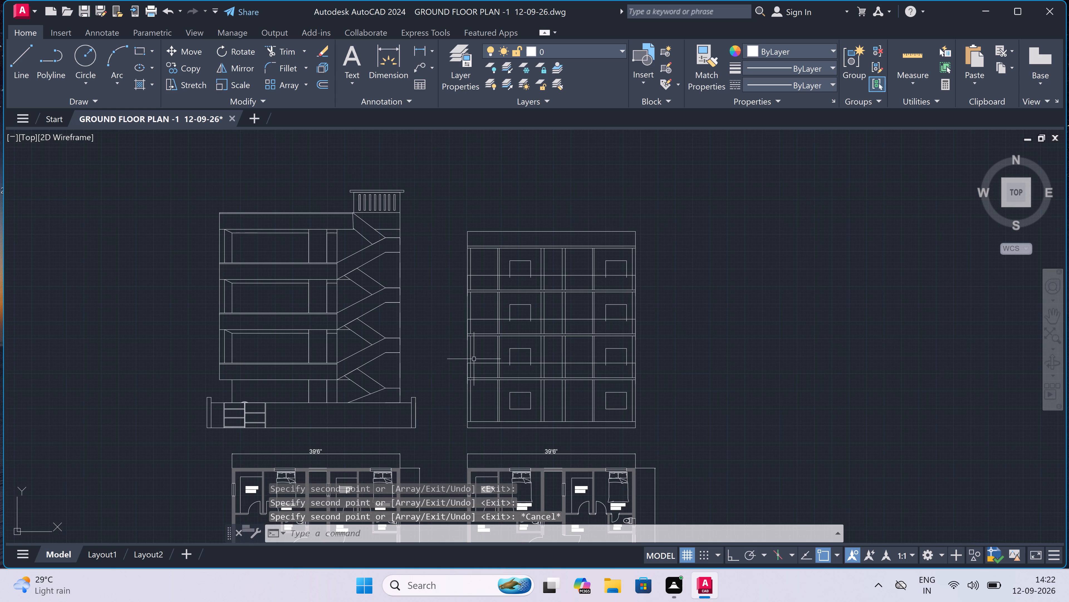
scroll(571, 279, "up", 1)
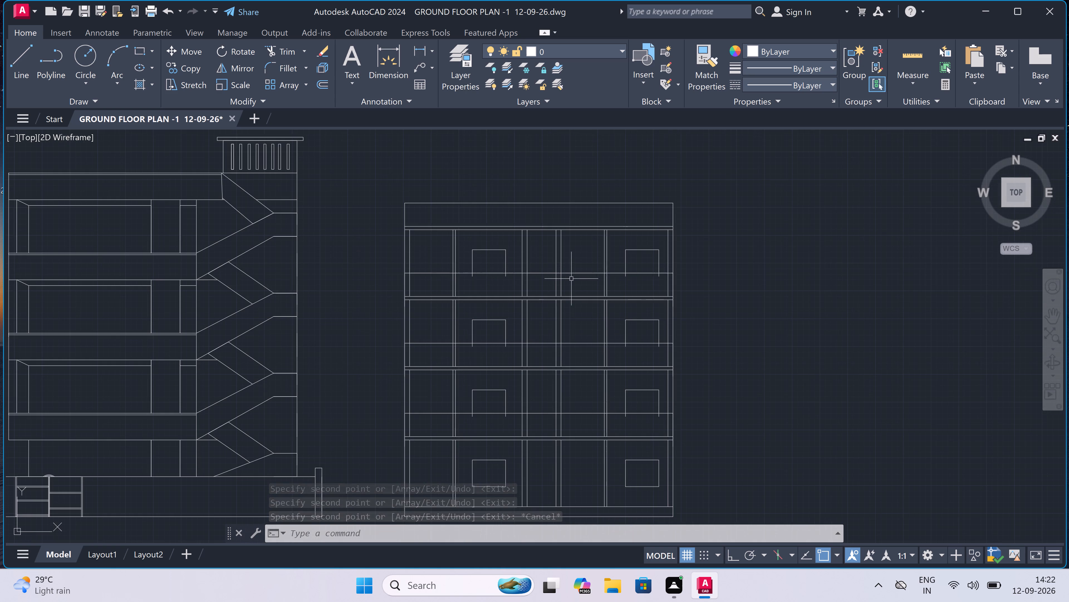
scroll(570, 280, "down", 2)
scroll(559, 333, "up", 3)
scroll(559, 333, "down", 1)
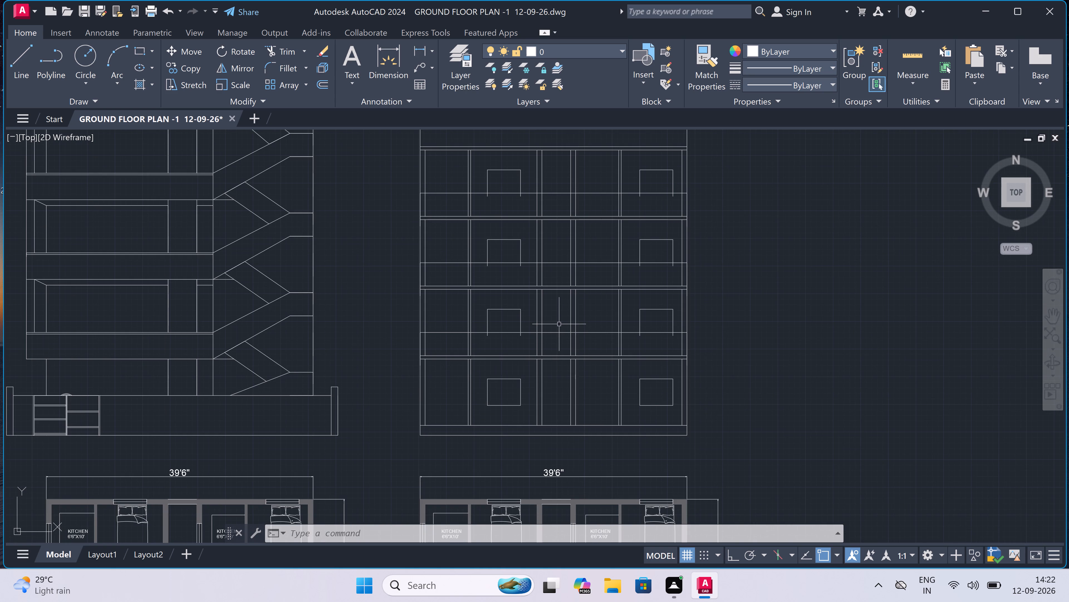
scroll(556, 327, "down", 1)
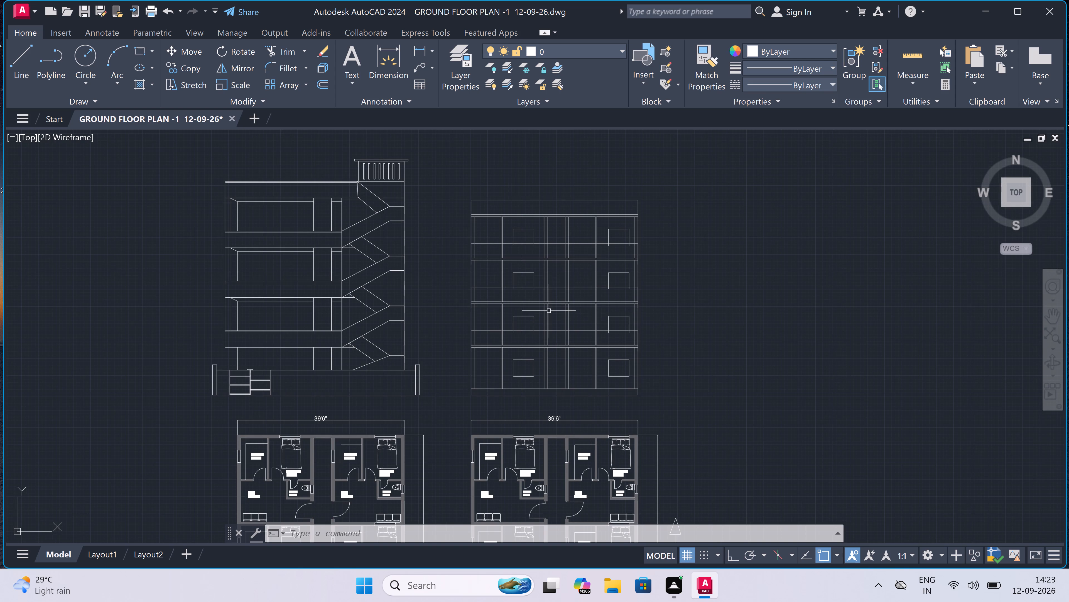
scroll(558, 334, "up", 1)
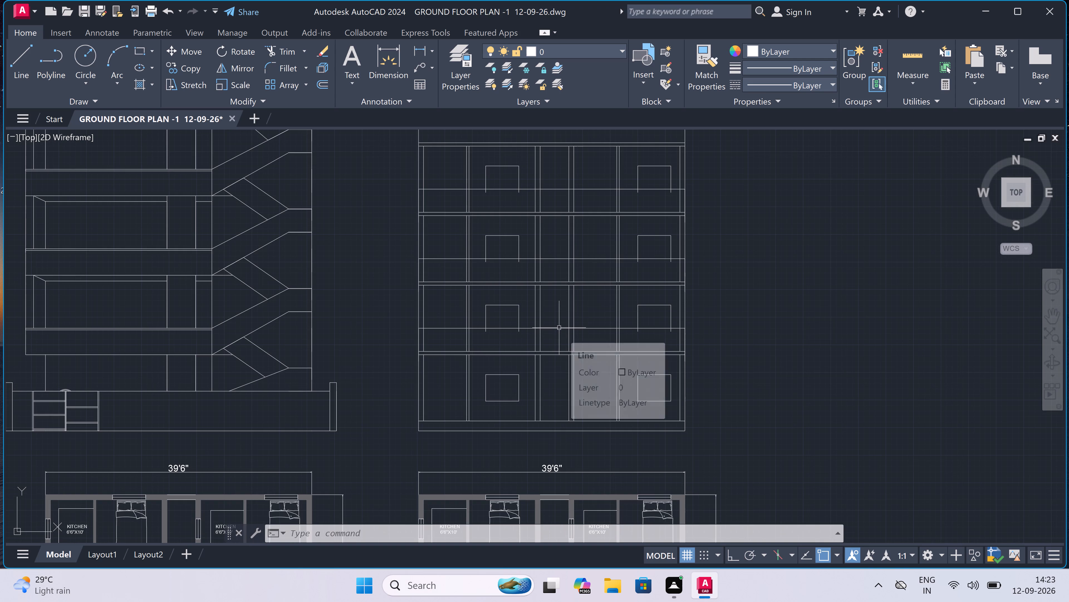
left_click(559, 328)
key("Delete")
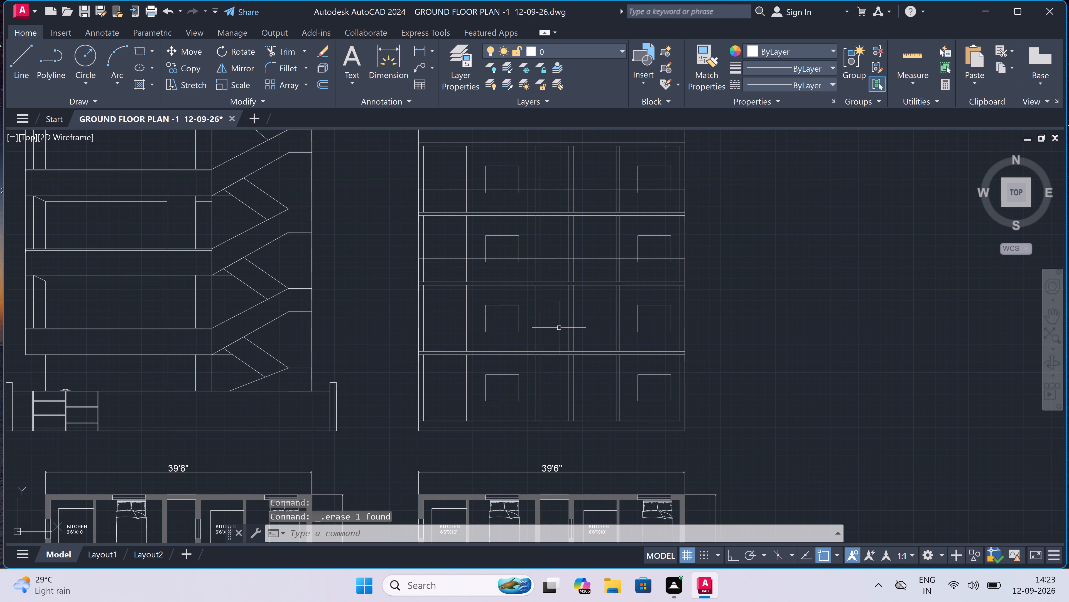
left_click(551, 258)
key("Delete")
left_click(543, 189)
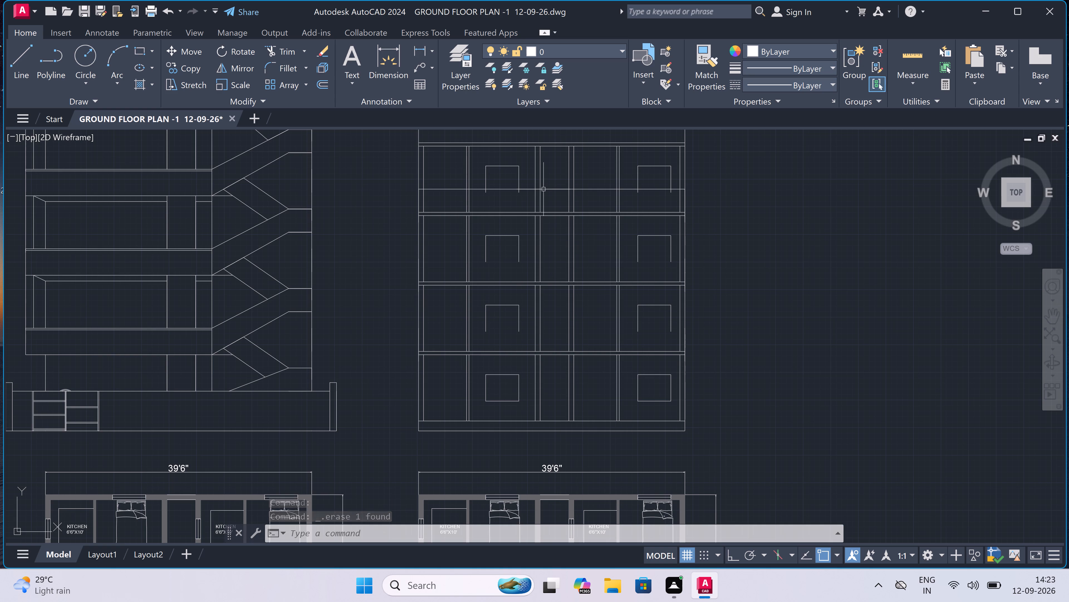
key("Delete")
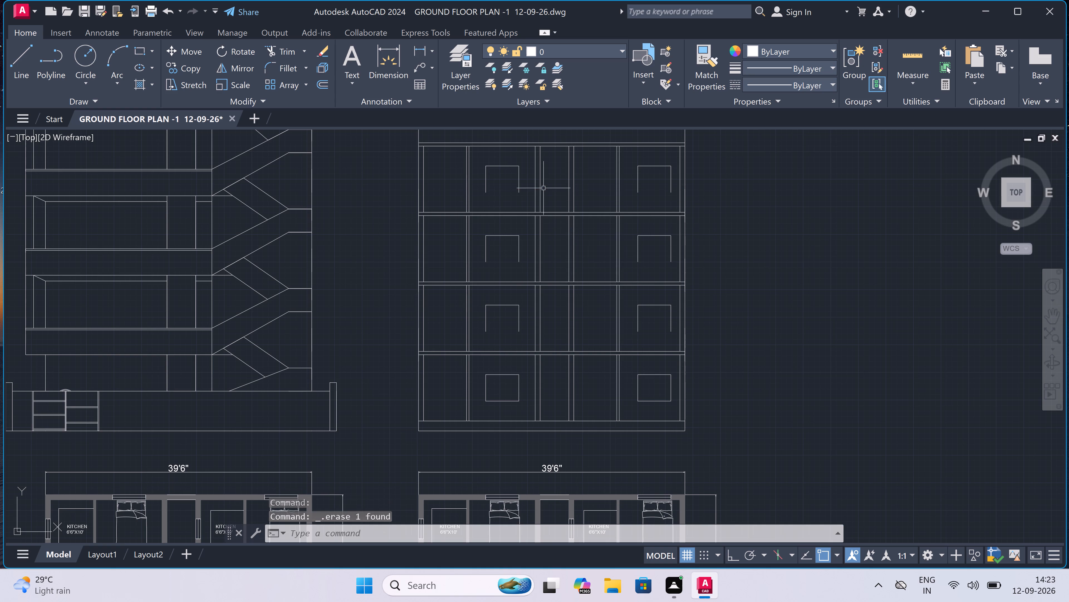
Draw horizontal sill lines with Ortho on, closing the open bottoms of both windows on the section's top storey.
scroll(543, 188, "down", 2)
scroll(536, 177, "up", 2)
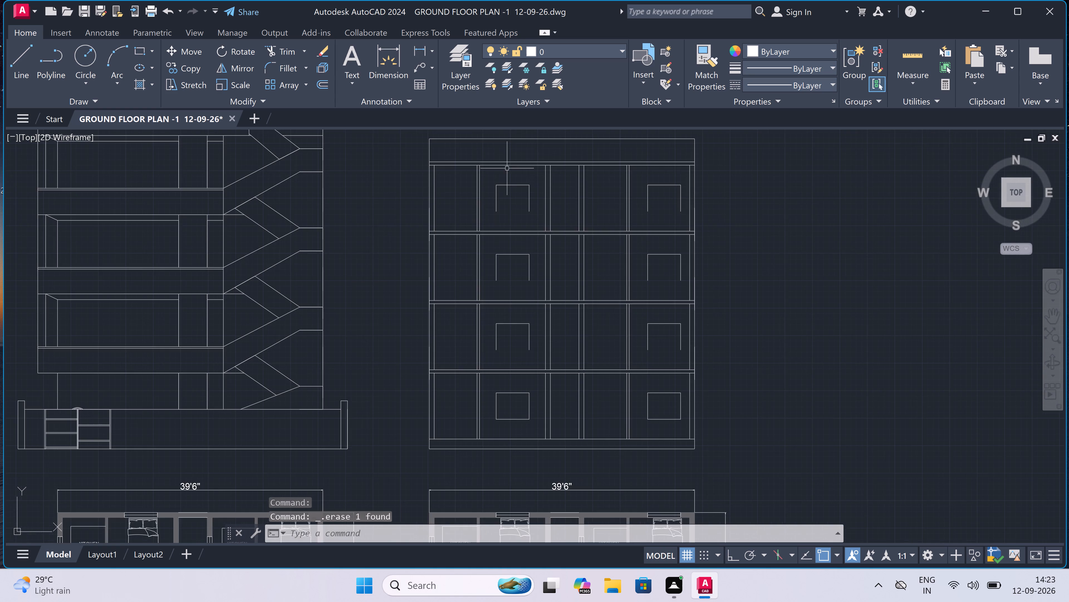
scroll(506, 167, "up", 2)
scroll(506, 215, "down", 1)
scroll(505, 214, "up", 1)
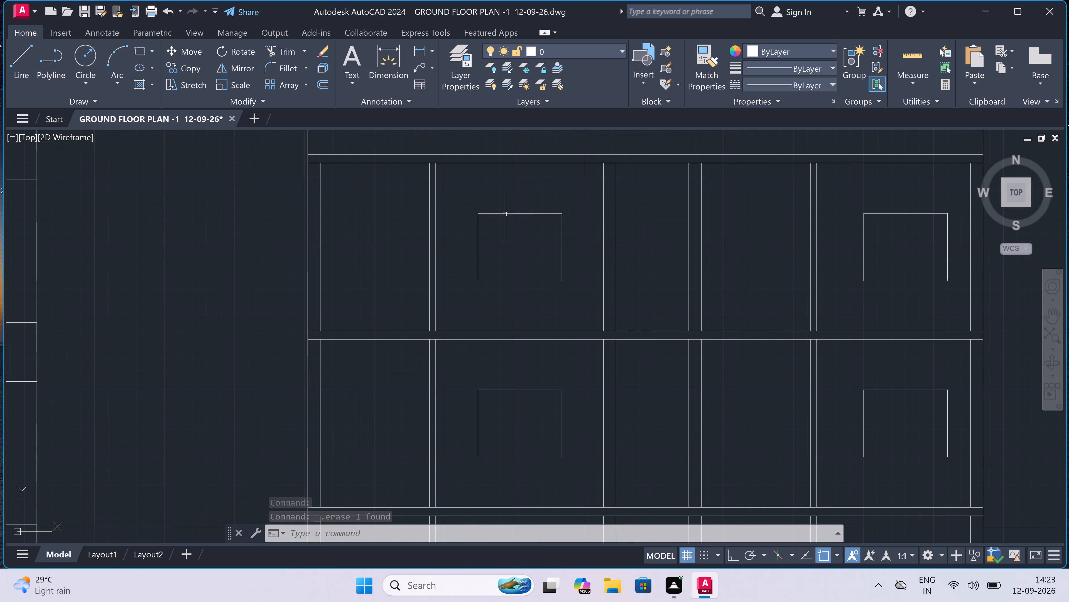
left_click(505, 214)
key("l")
key("space")
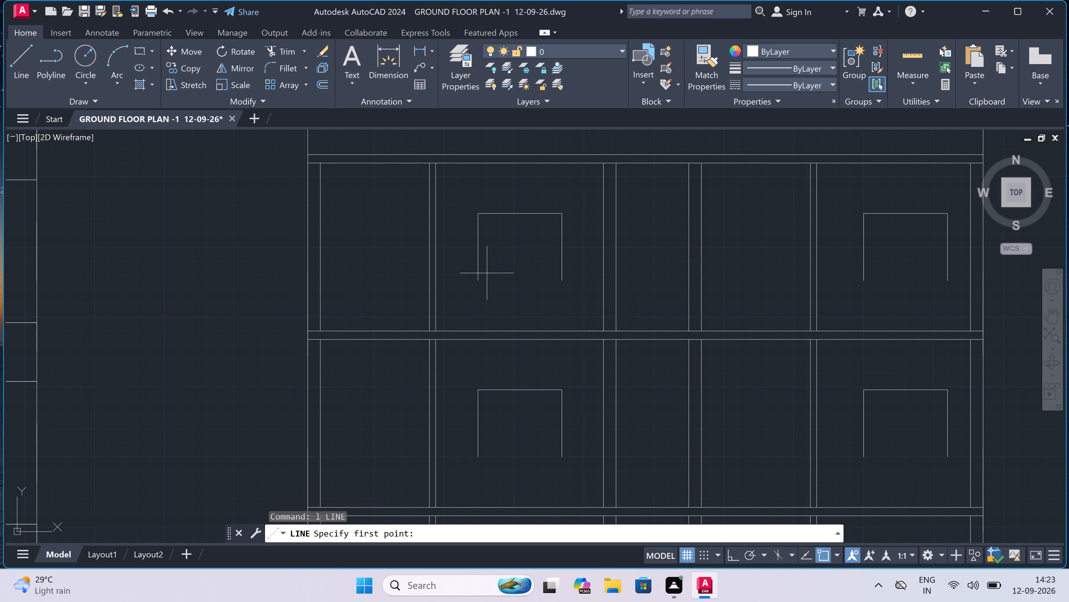
left_click_drag(478, 279, 484, 280)
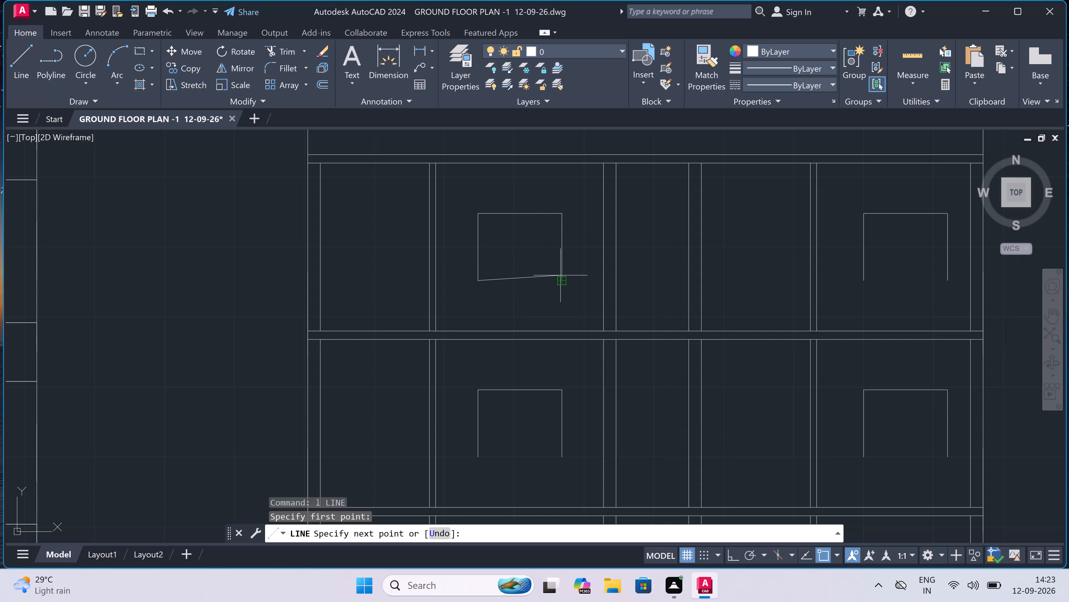
key("F8")
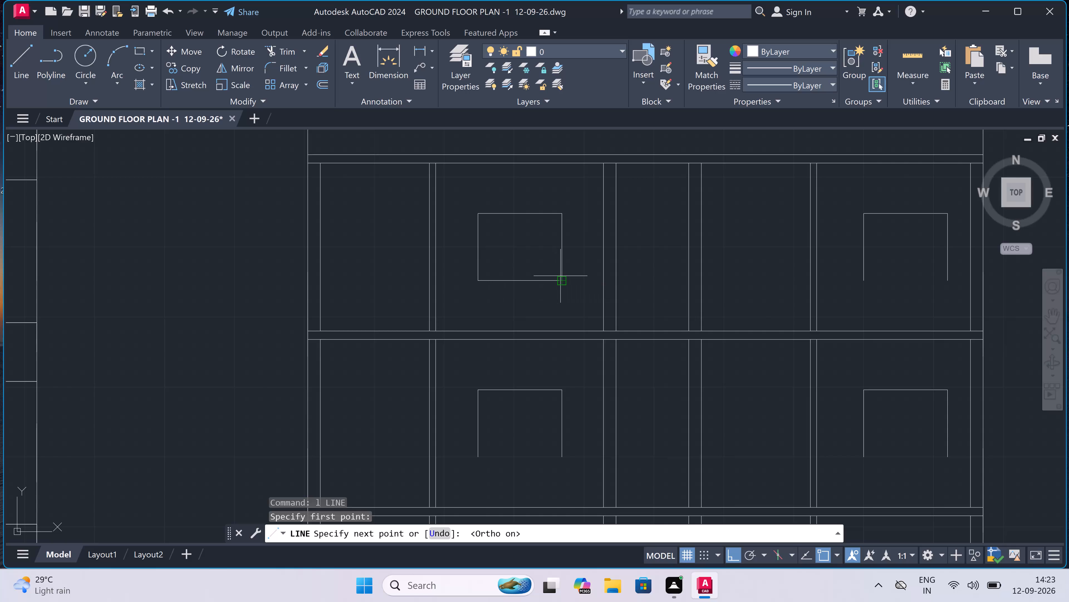
left_click(560, 277)
key("Escape")
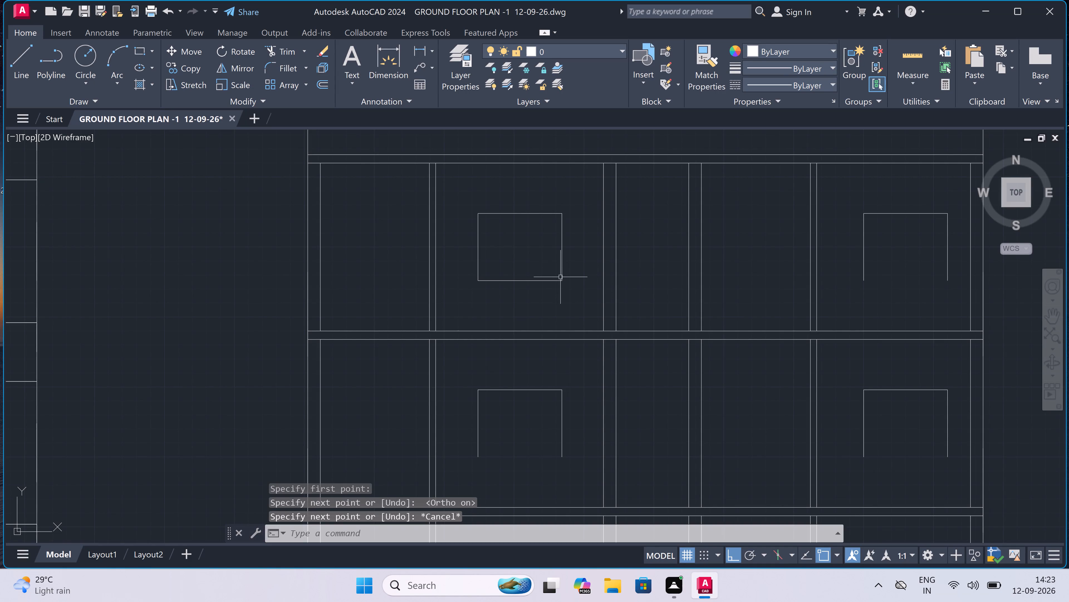
key("space")
scroll(560, 277, "down", 2)
scroll(686, 280, "up", 2)
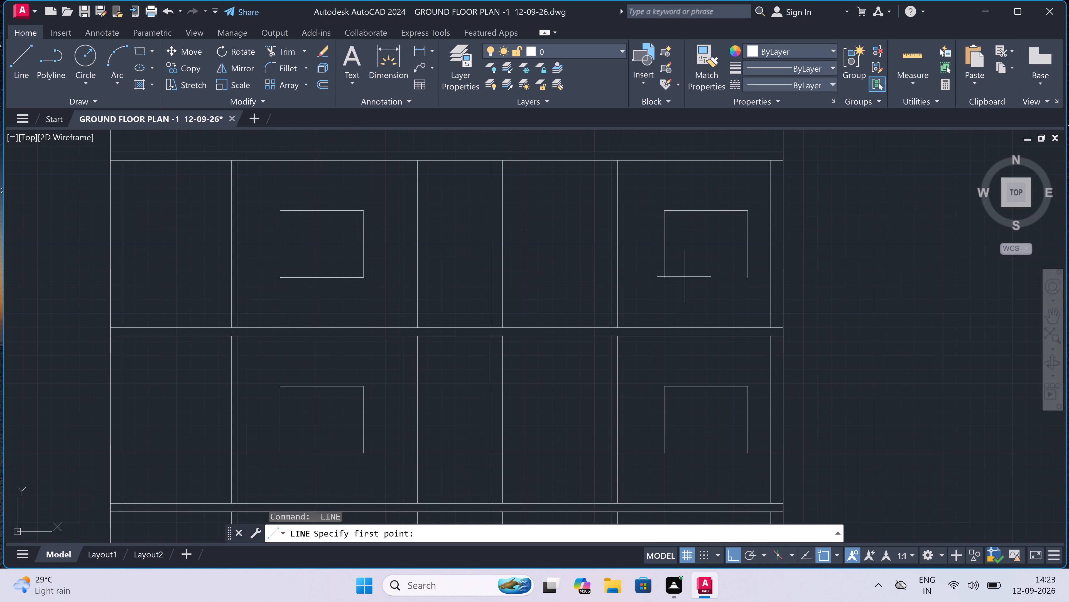
left_click(663, 278)
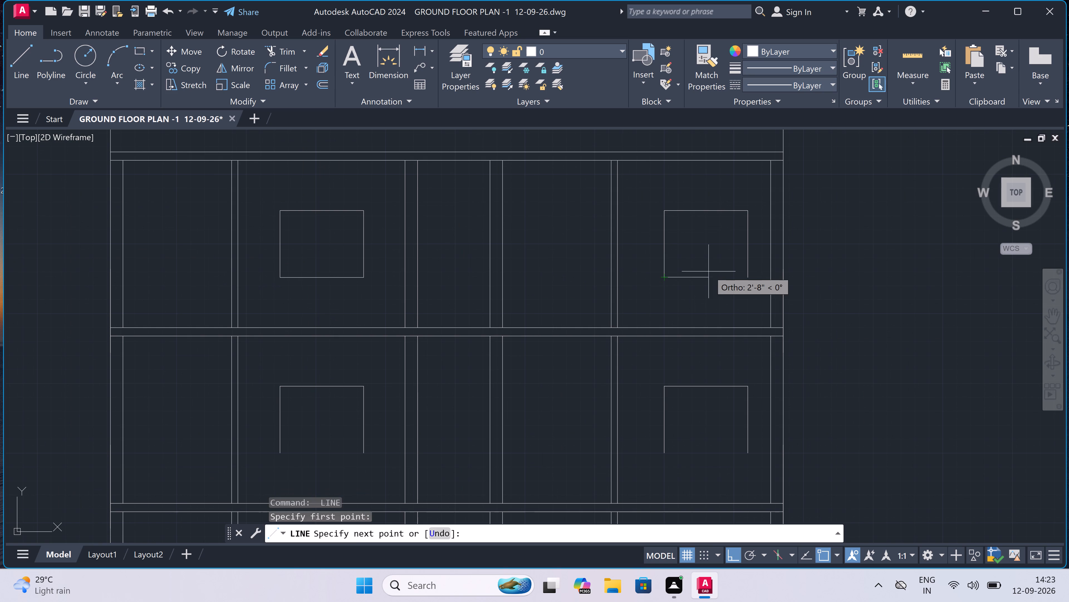
left_click(745, 275)
key("Escape")
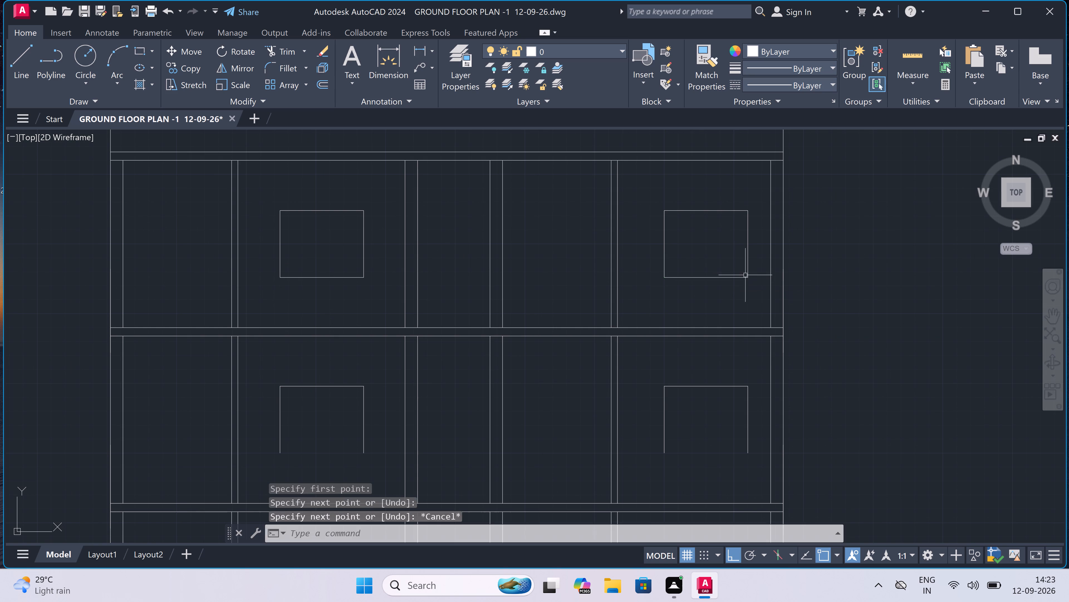
Draw horizontal sill lines closing the open bottoms of both windows on the storey directly below the top one.
key("space")
scroll(323, 405, "down", 3)
scroll(313, 413, "up", 2)
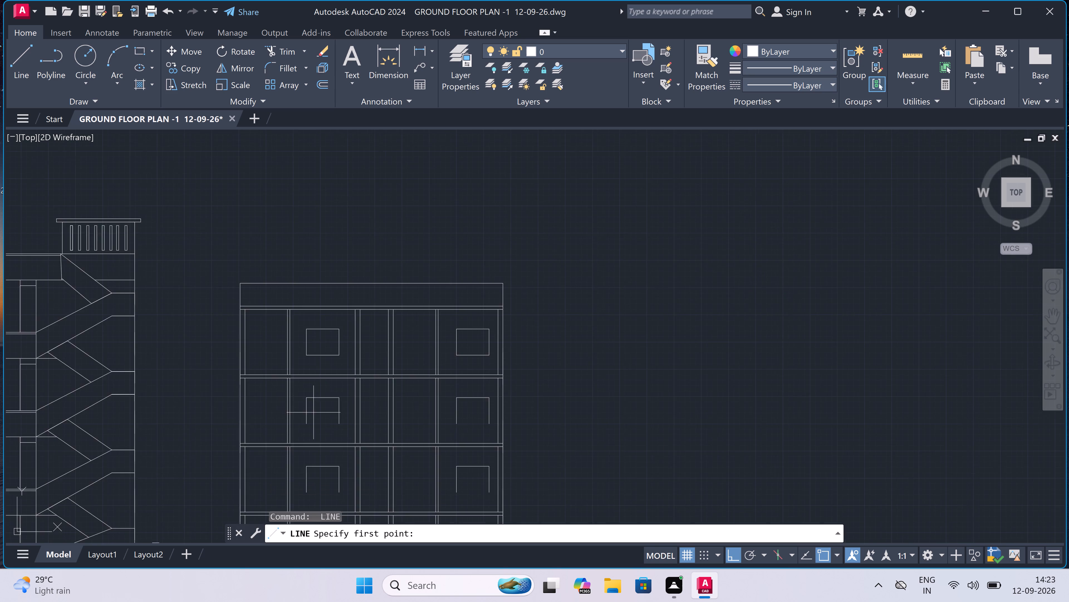
scroll(313, 413, "up", 2)
scroll(274, 439, "down", 4)
scroll(264, 450, "up", 2)
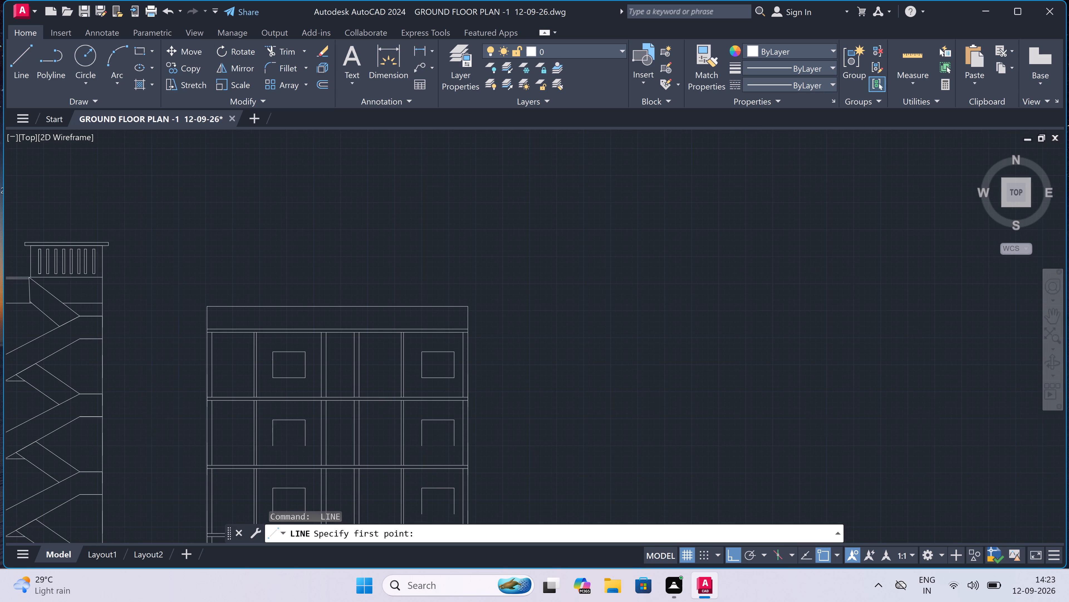
left_click_drag(281, 437, 284, 437)
left_click(369, 439)
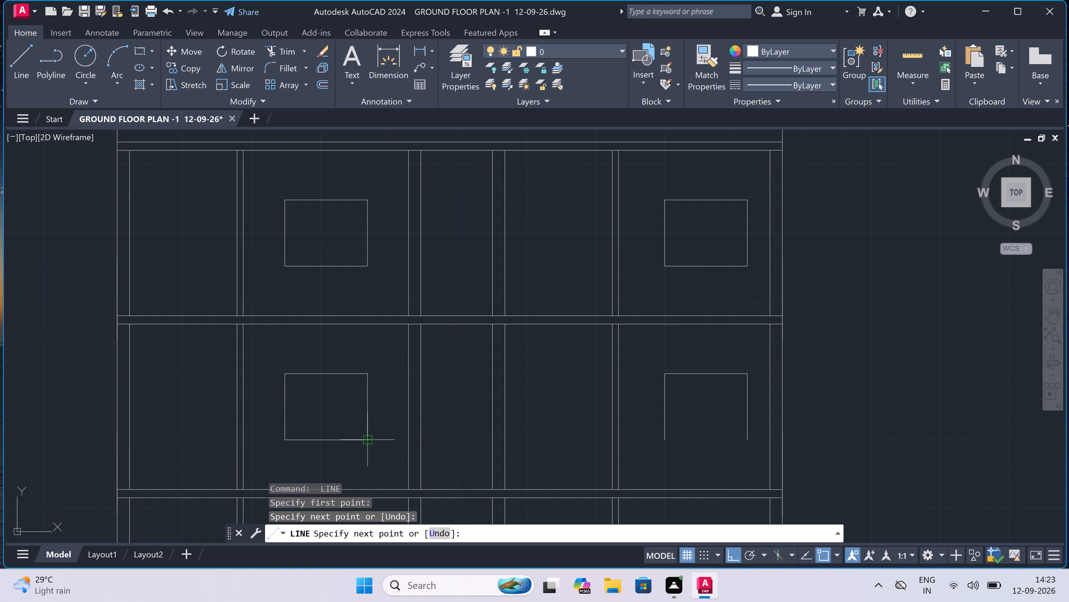
key("Escape")
scroll(363, 423, "down", 4)
key("space")
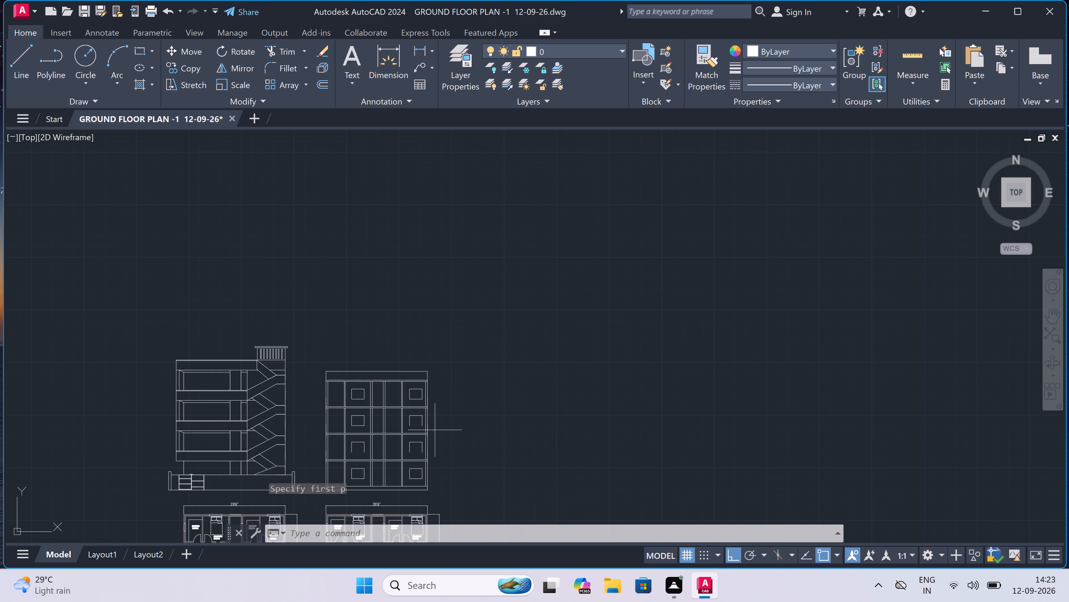
scroll(391, 434, "up", 2)
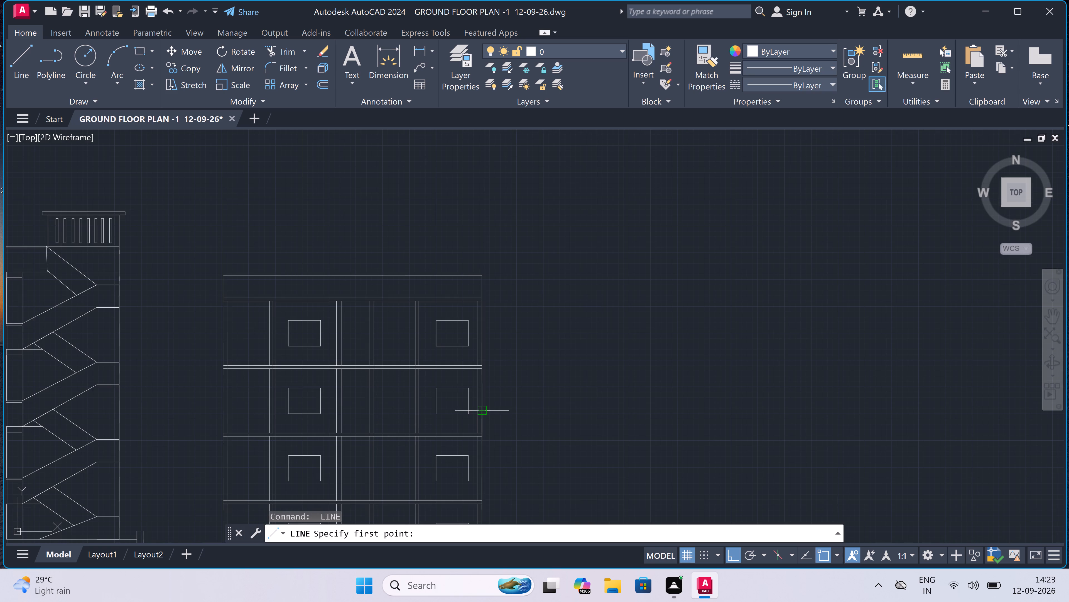
scroll(470, 418, "up", 3)
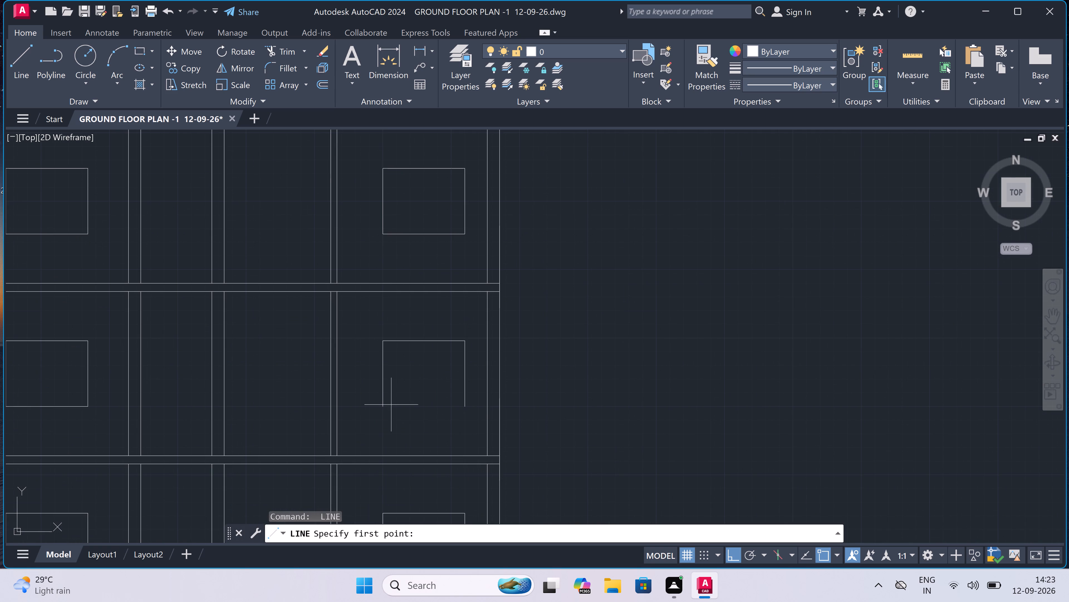
left_click_drag(382, 404, 384, 404)
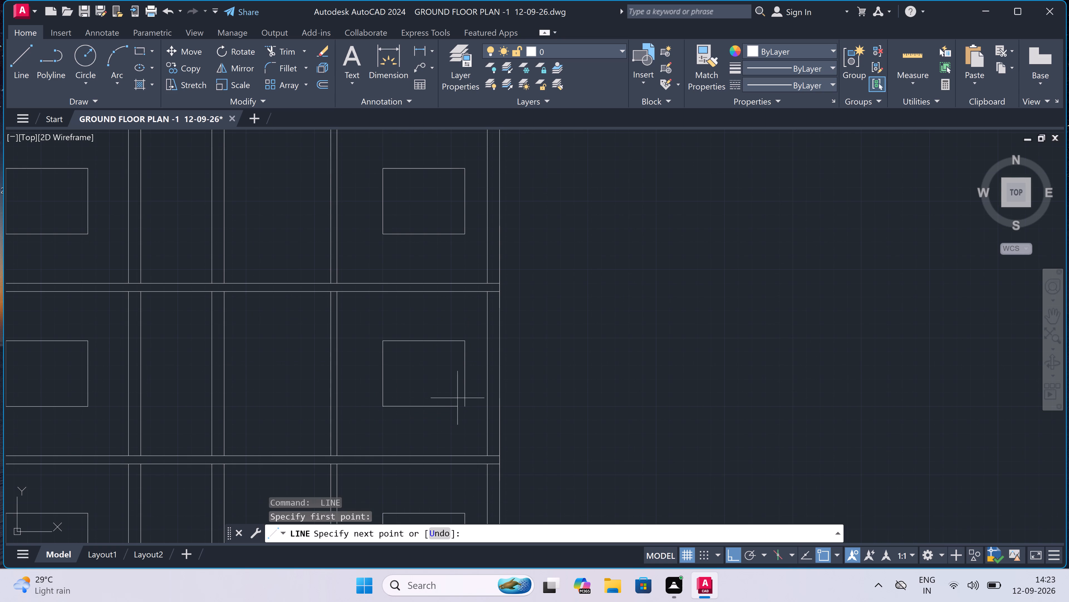
left_click(465, 404)
scroll(456, 355, "down", 4)
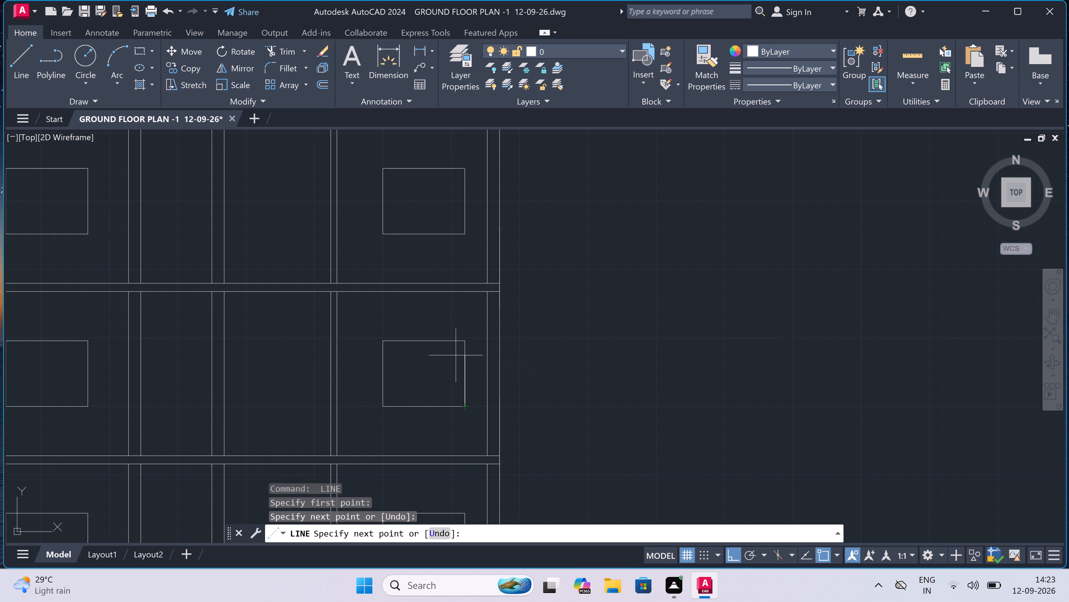
scroll(456, 355, "down", 1)
key("Escape")
Draw horizontal sill lines closing the open bottoms of both windows on the section's second storey from the bottom.
scroll(447, 411, "up", 3)
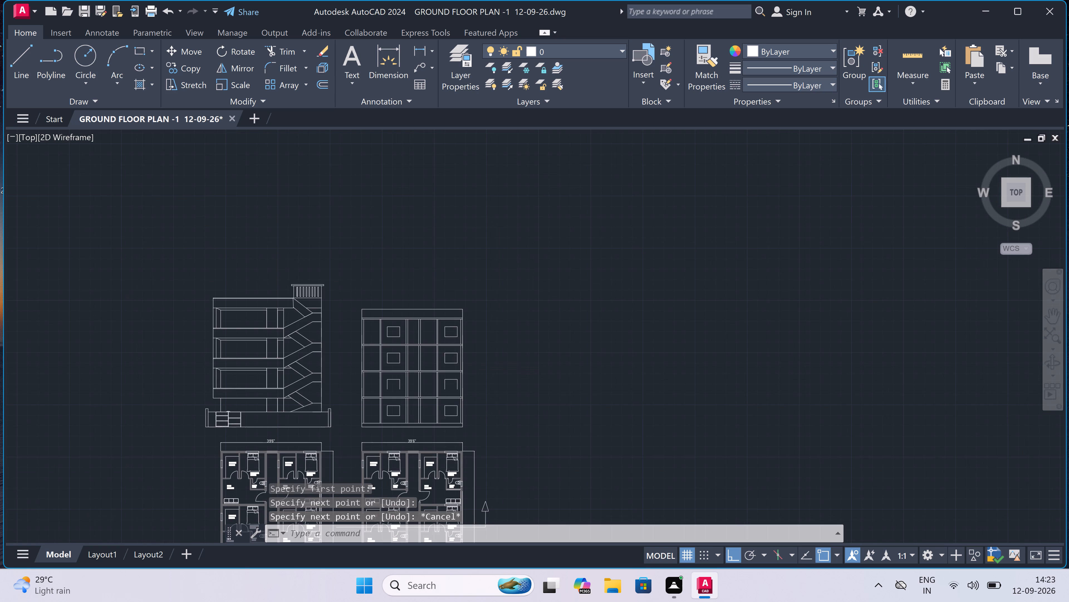
scroll(447, 411, "up", 1)
key("space")
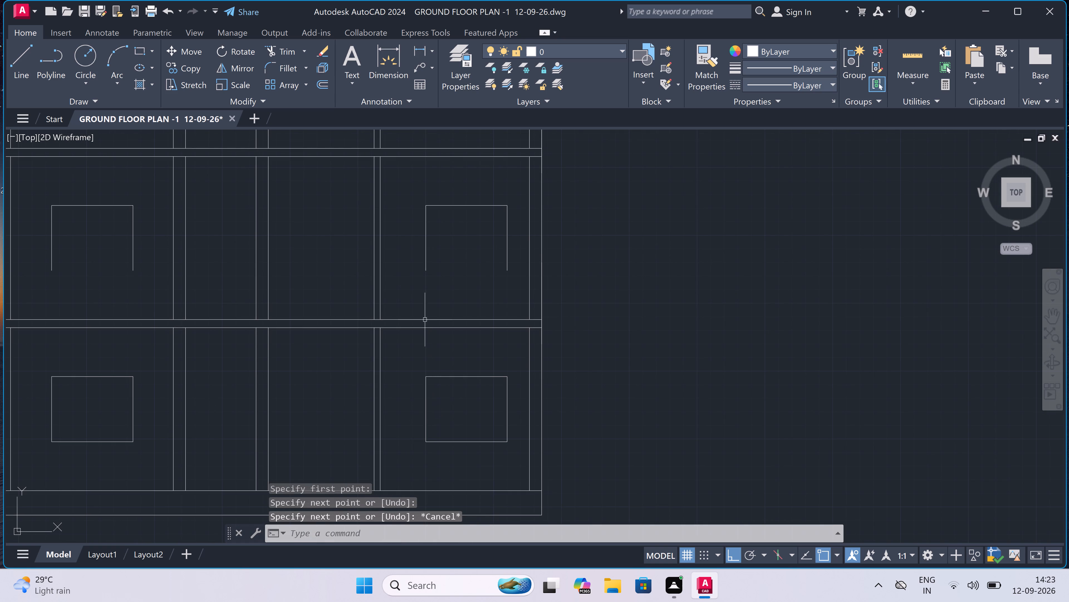
left_click_drag(425, 268, 431, 272)
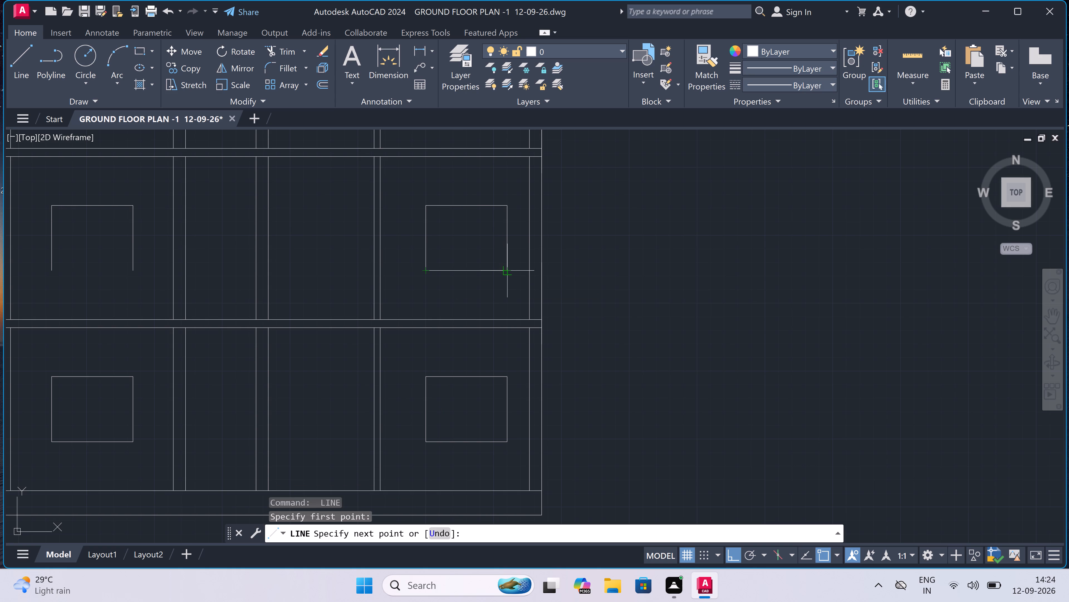
left_click(507, 270)
key("Escape")
scroll(507, 270, "down", 4)
scroll(441, 267, "up", 3)
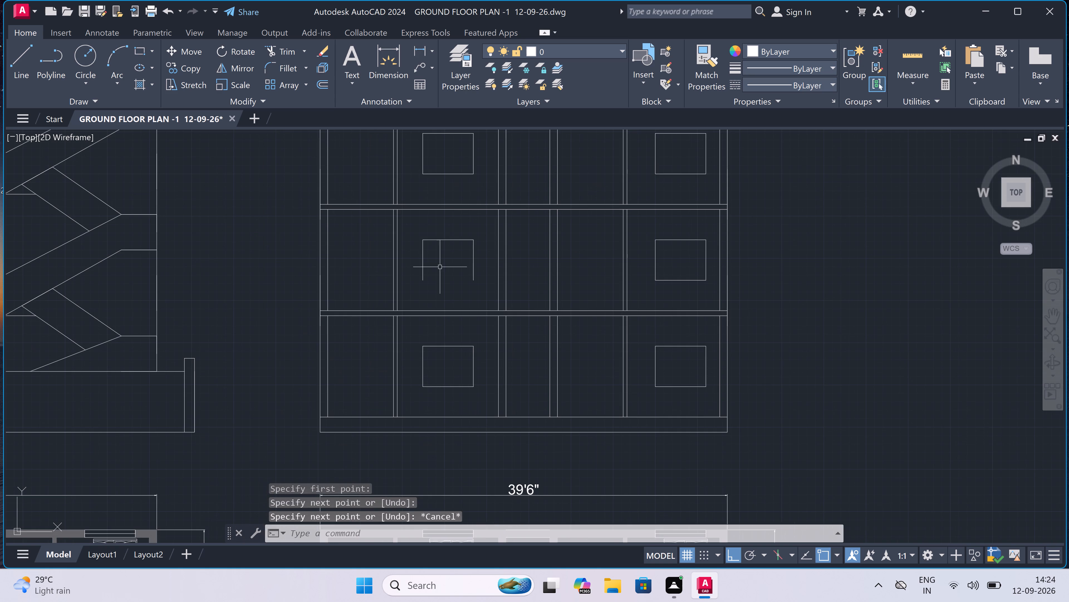
key("space")
scroll(422, 281, "up", 2)
left_click(421, 279)
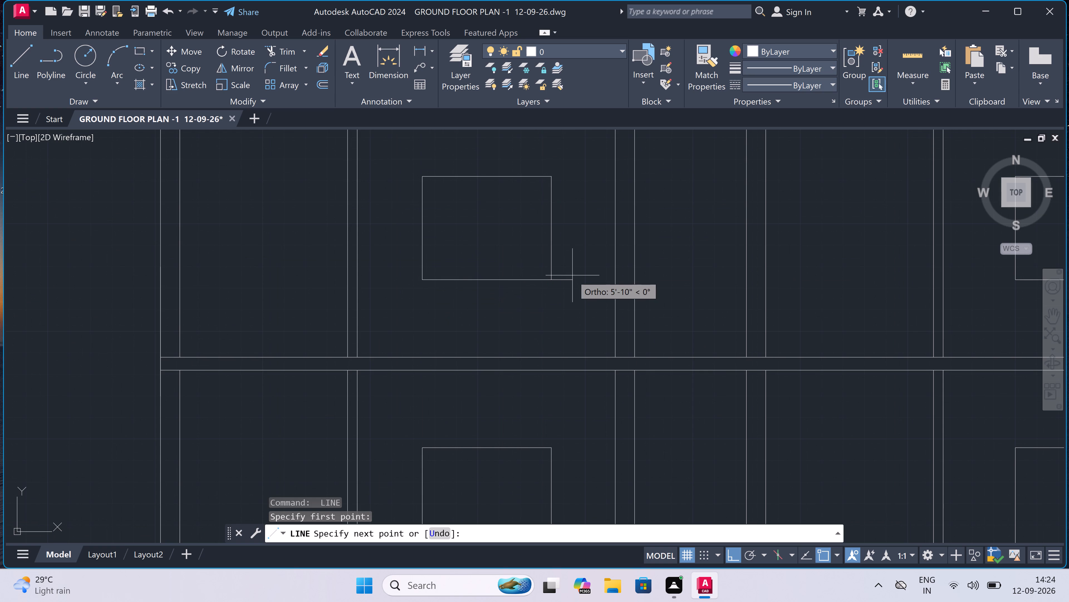
left_click(548, 276)
key("Escape")
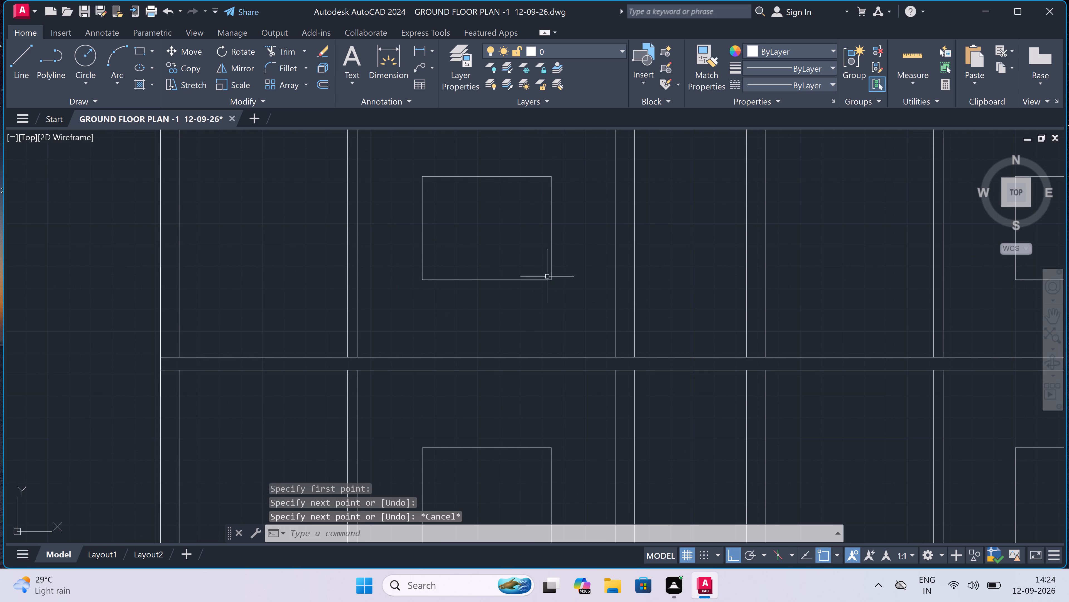
Draw a vertical inner face line for the left-hand parapet wall, from the roof slab top to the parapet top.
scroll(527, 274, "down", 4)
scroll(526, 274, "up", 2)
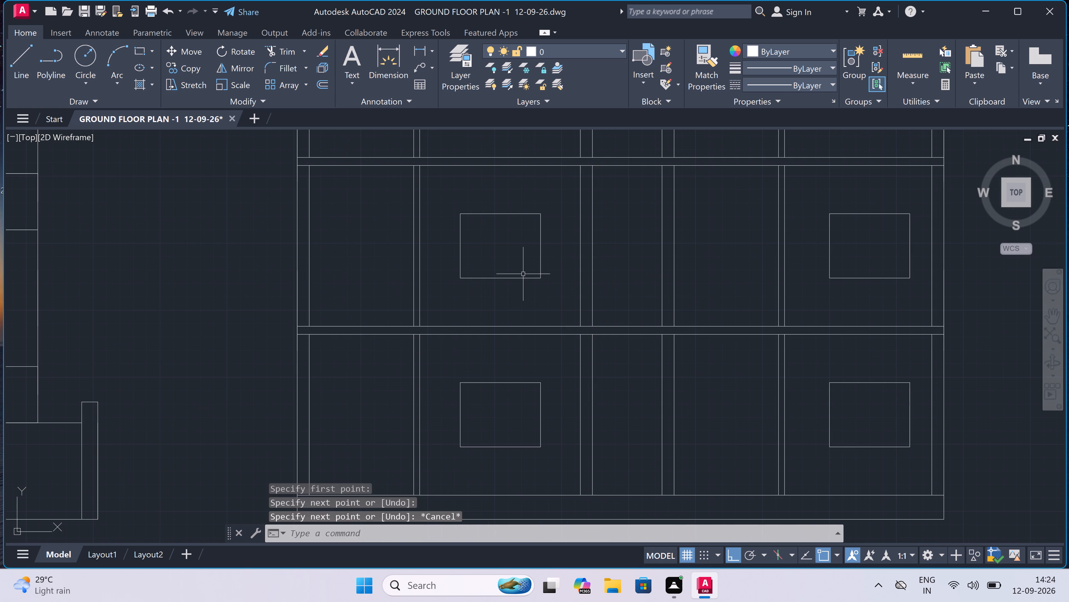
scroll(483, 277, "down", 1)
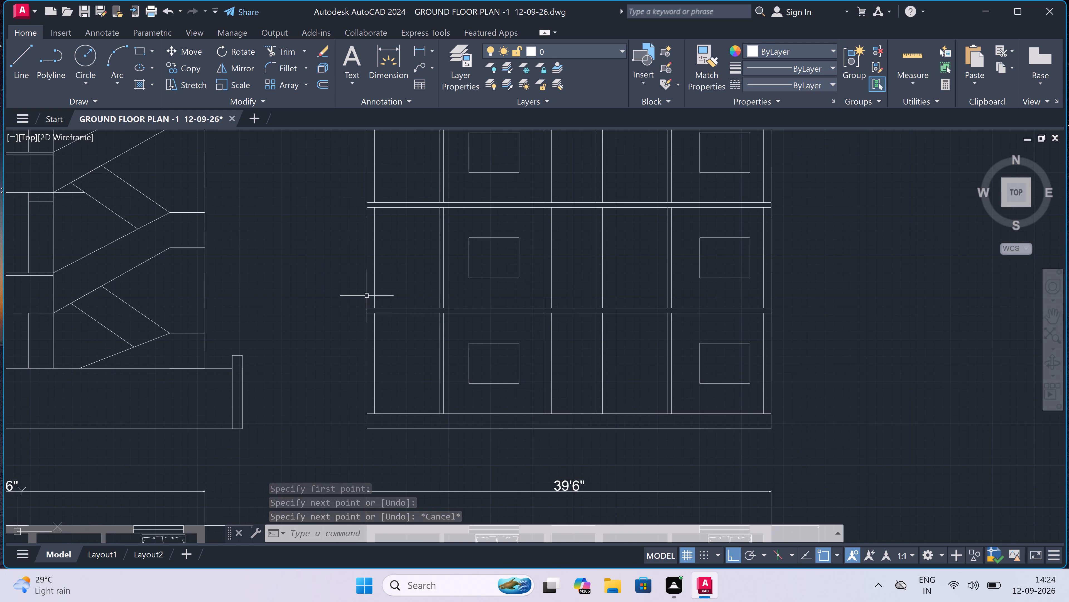
scroll(364, 296, "down", 2)
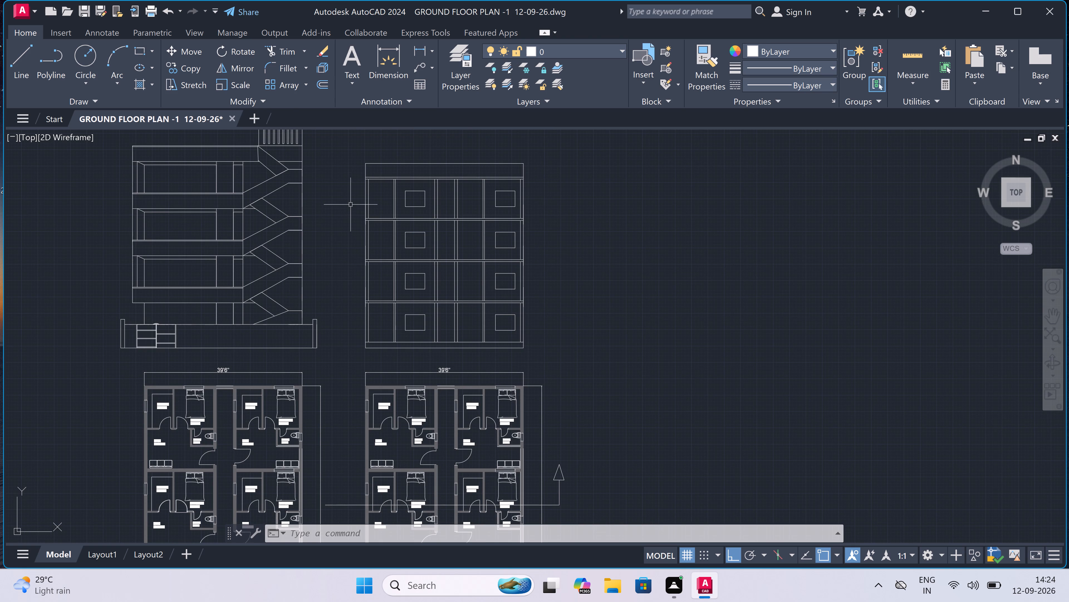
scroll(360, 163, "up", 3)
scroll(396, 170, "up", 2)
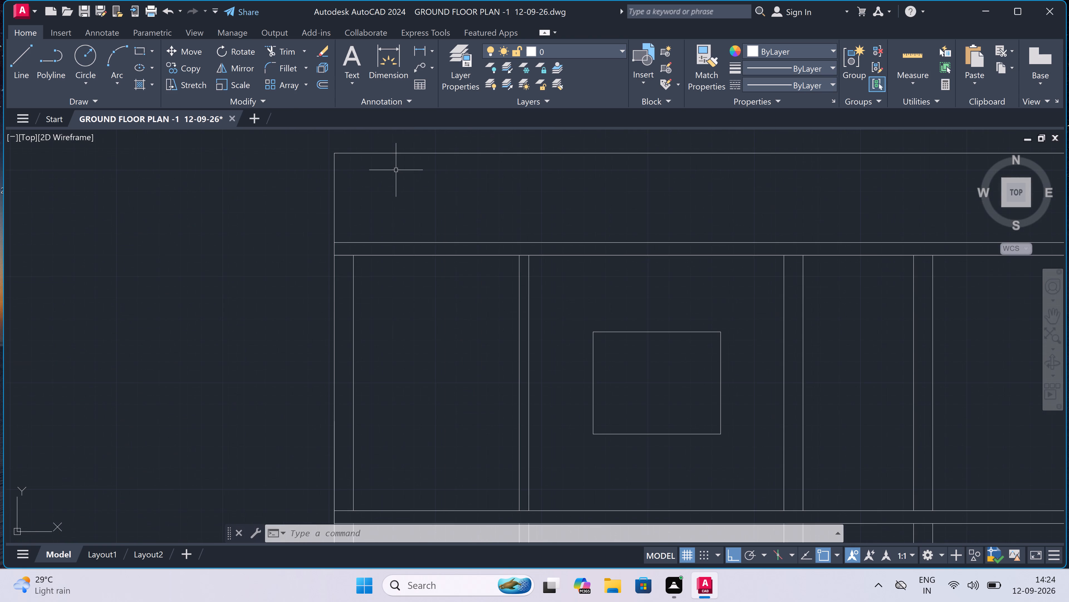
right_click(397, 174)
key("l")
key("space")
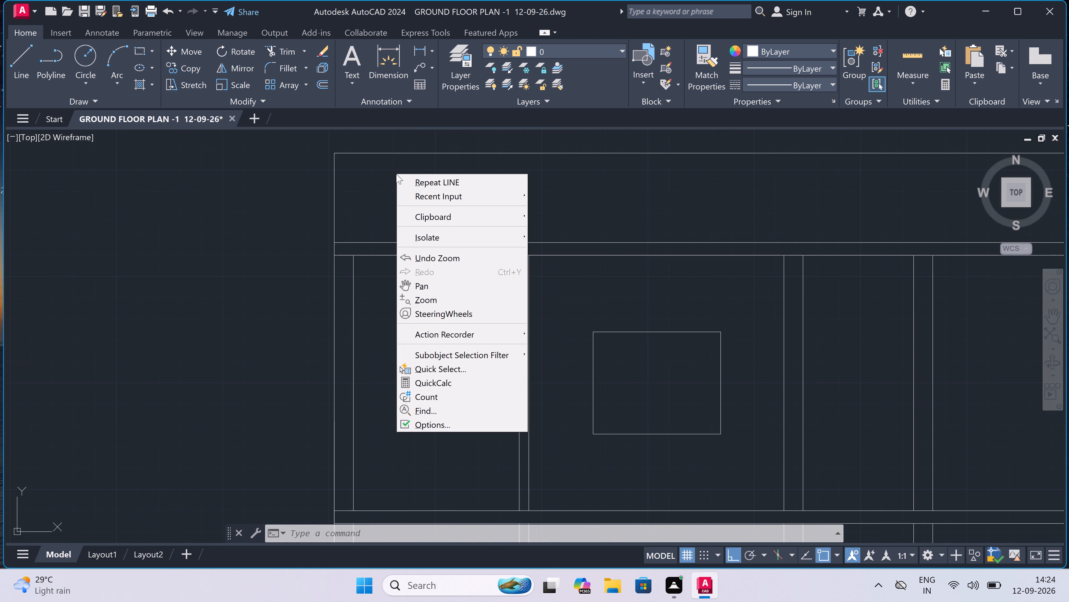
key("Escape")
key("l")
key("space")
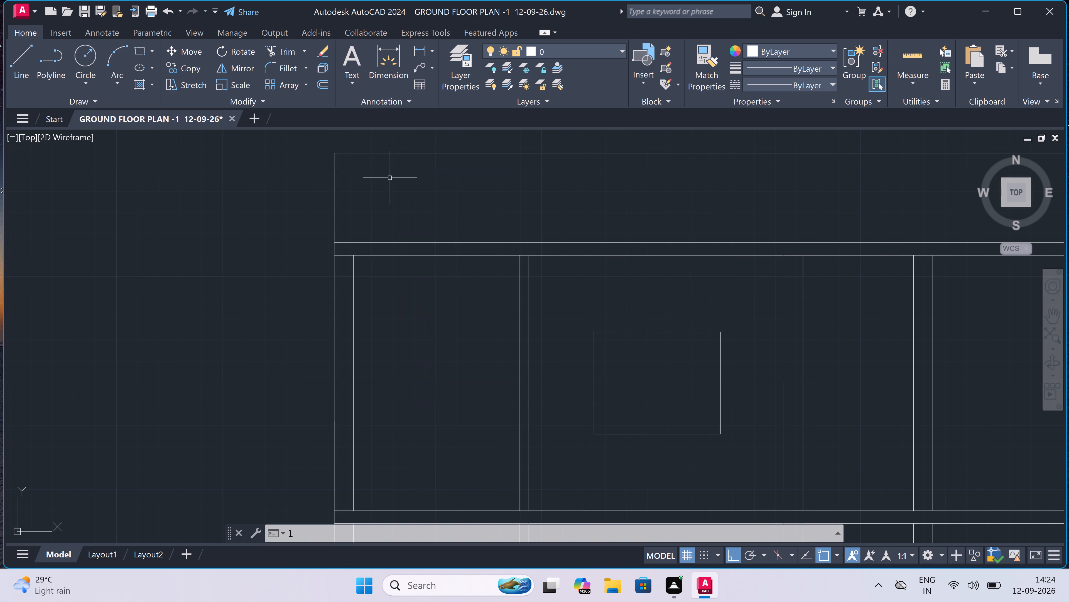
scroll(353, 166, "up", 1)
scroll(353, 166, "down", 3)
scroll(350, 154, "up", 4)
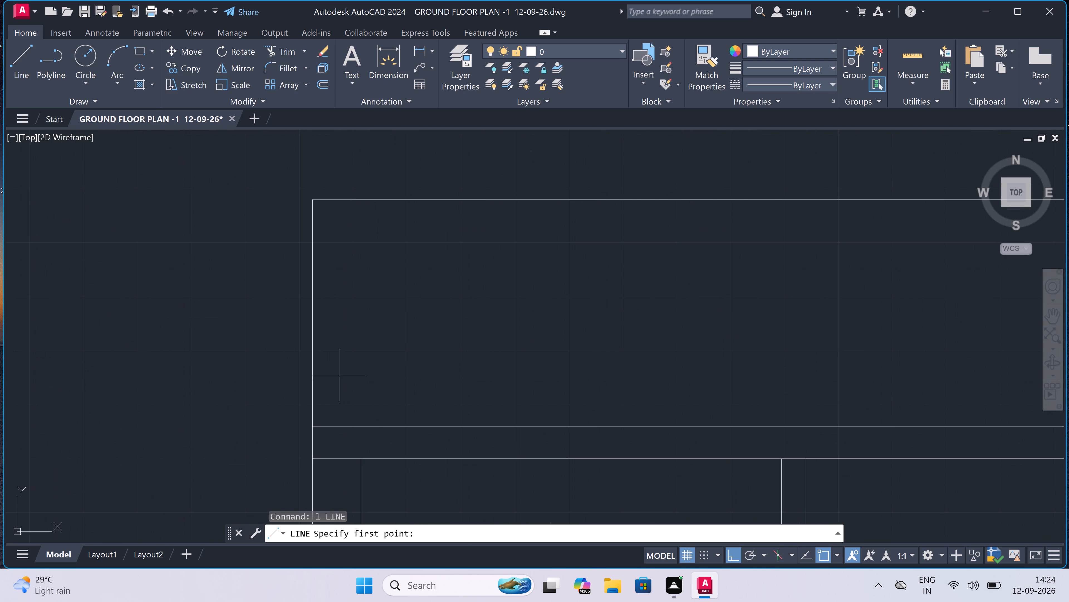
left_click_drag(337, 426, 337, 420)
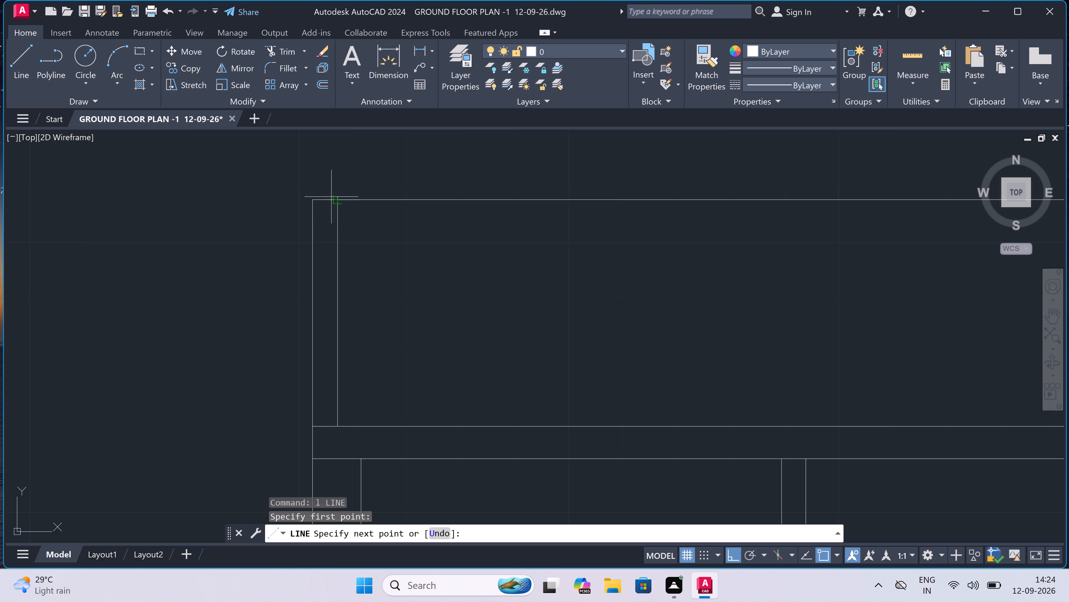
left_click(334, 198)
key("Escape")
Draw the matching vertical inner face line for the right-hand parapet wall, from the roof slab to the parapet top.
scroll(334, 198, "down", 5)
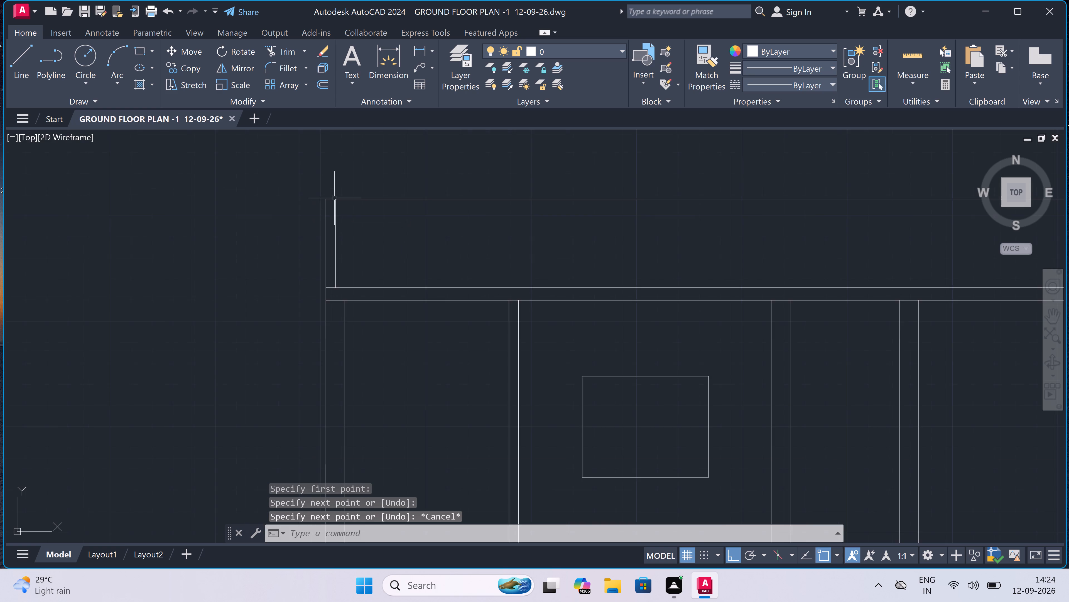
scroll(773, 215, "up", 3)
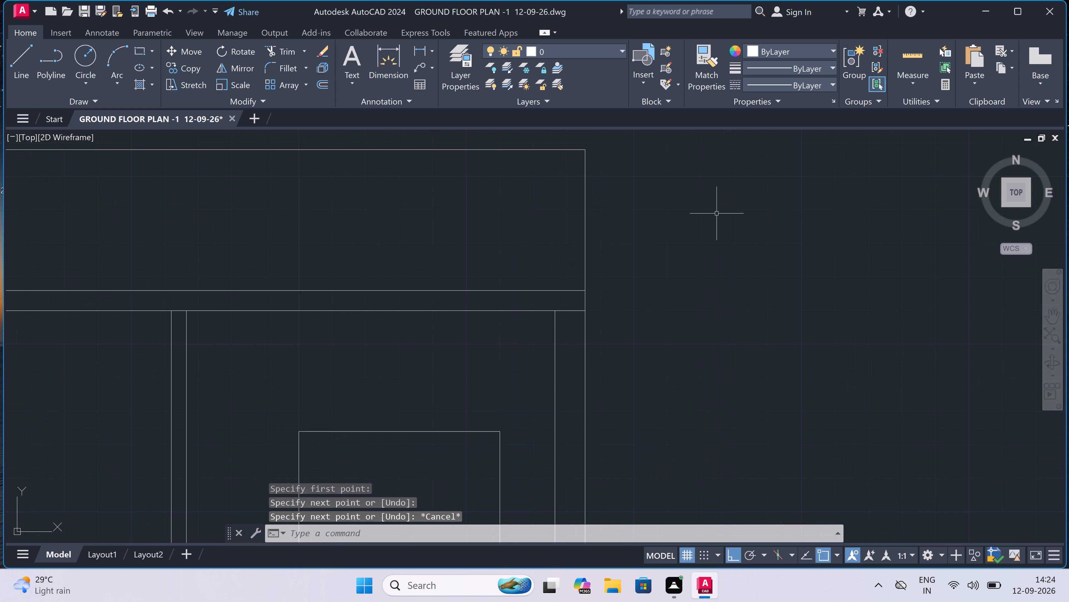
scroll(674, 196, "down", 2)
scroll(660, 169, "up", 3)
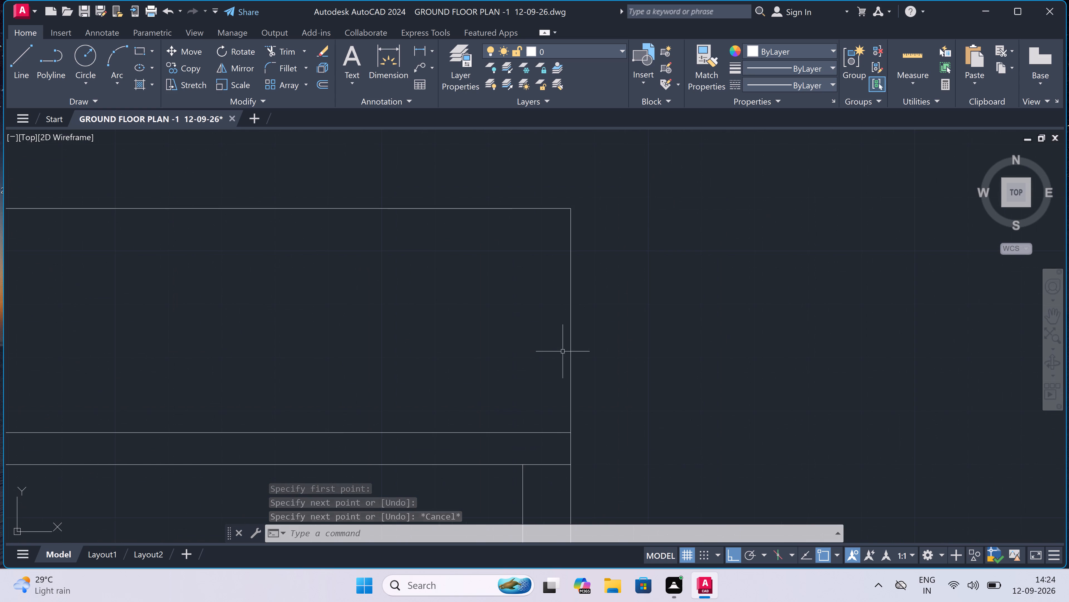
key("space")
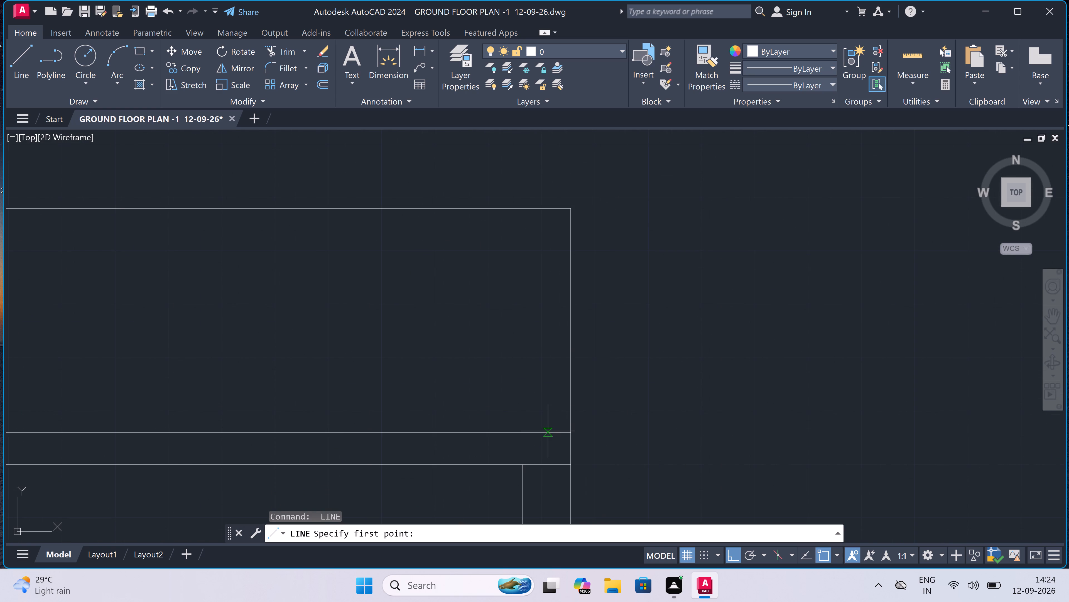
left_click_drag(547, 432, 545, 429)
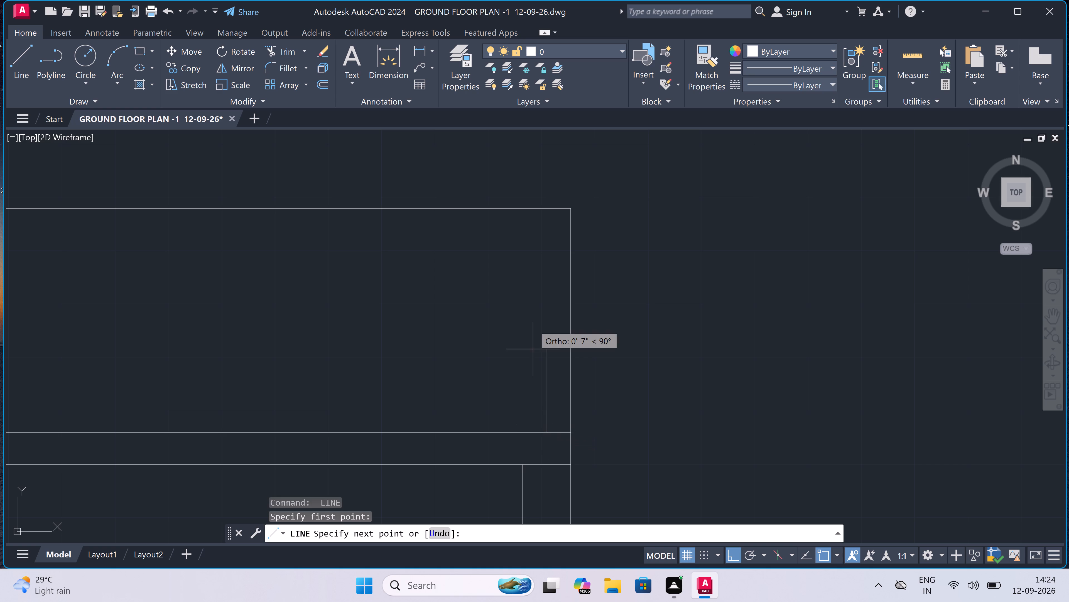
left_click(546, 209)
key("Escape")
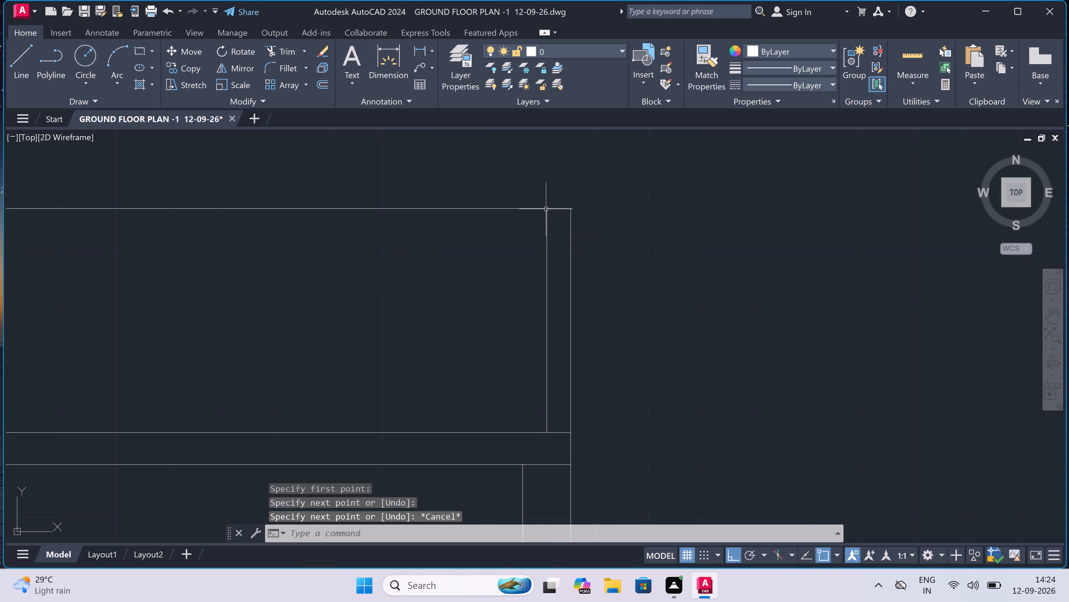
Move the staircase drawing and the windowed section together straight up with Ortho on, widening their gap above the floor plans.
scroll(546, 209, "down", 7)
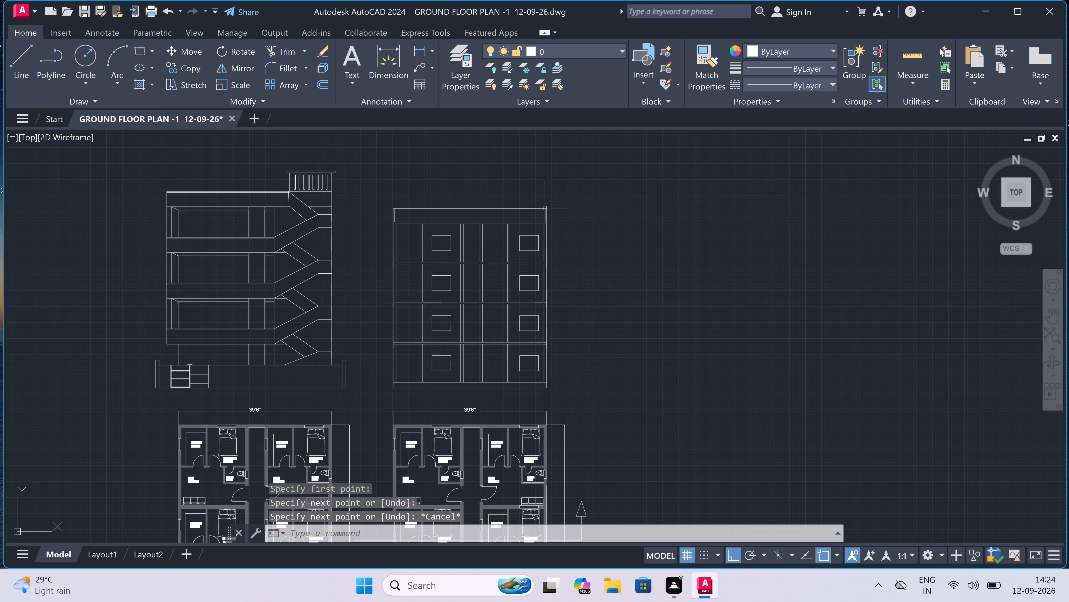
scroll(473, 318, "up", 2)
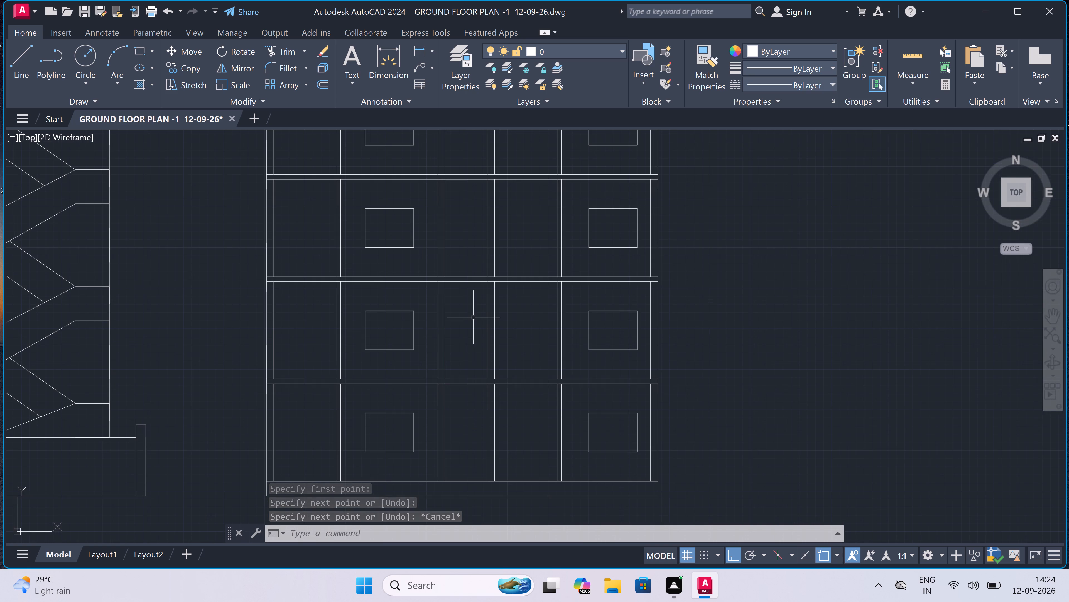
scroll(473, 316, "down", 1)
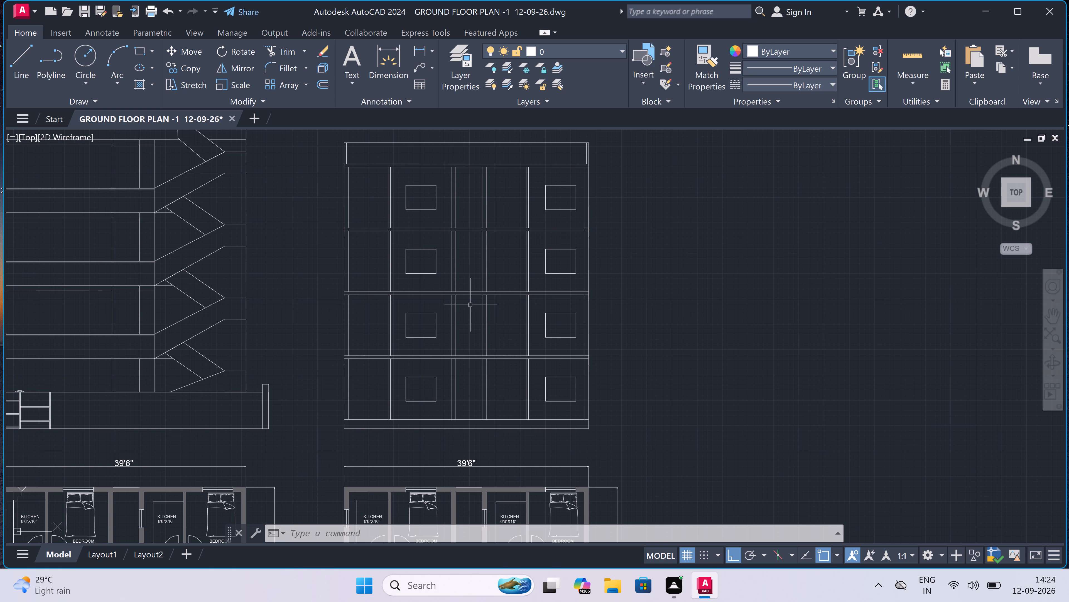
scroll(470, 305, "down", 2)
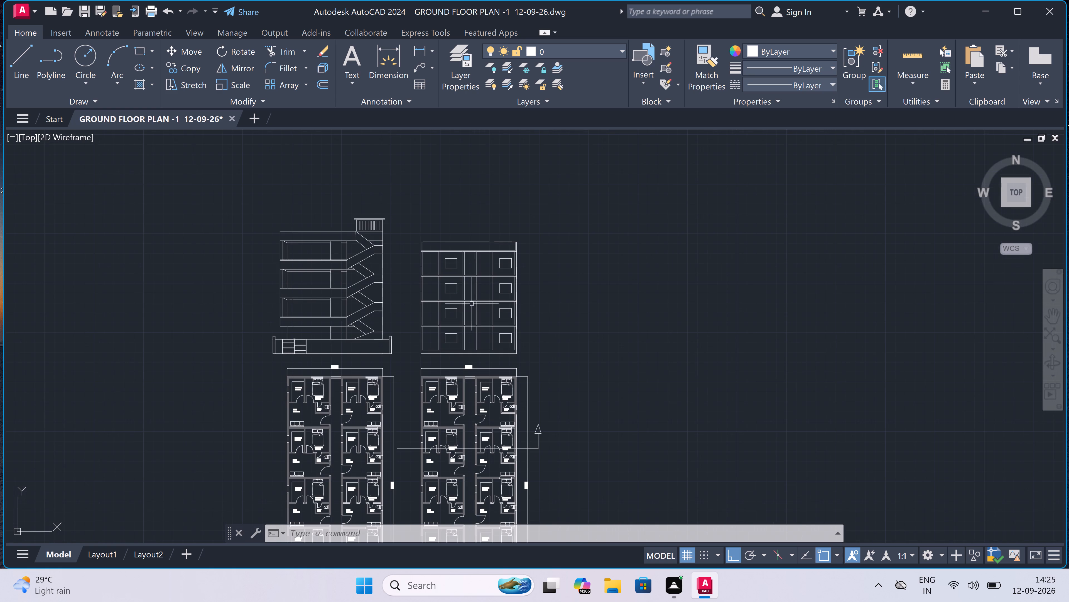
scroll(477, 298, "up", 1)
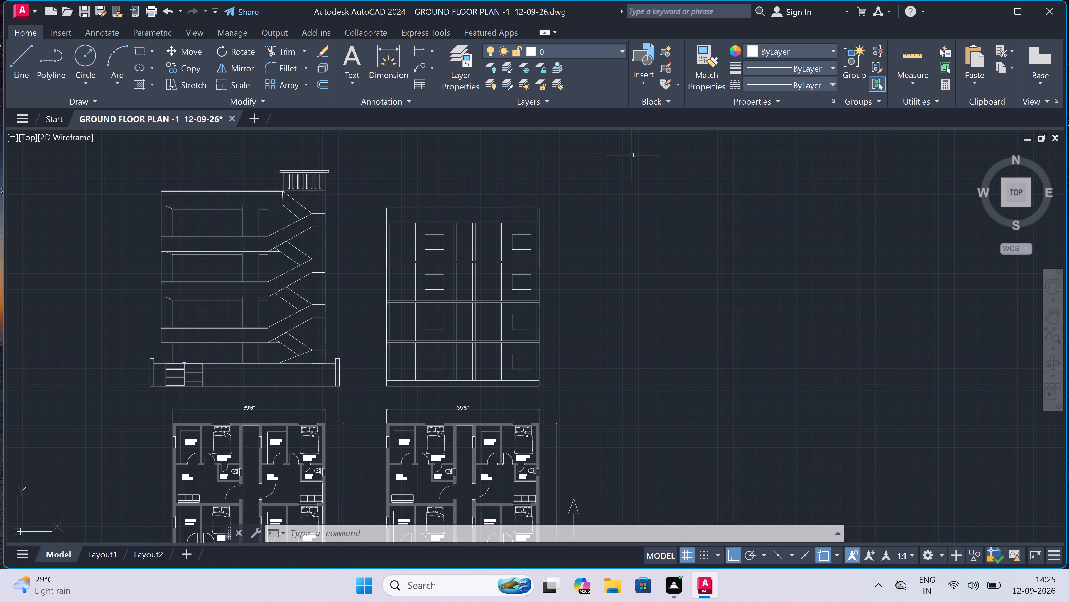
scroll(629, 197, "down", 2)
left_click_drag(633, 185, 632, 188)
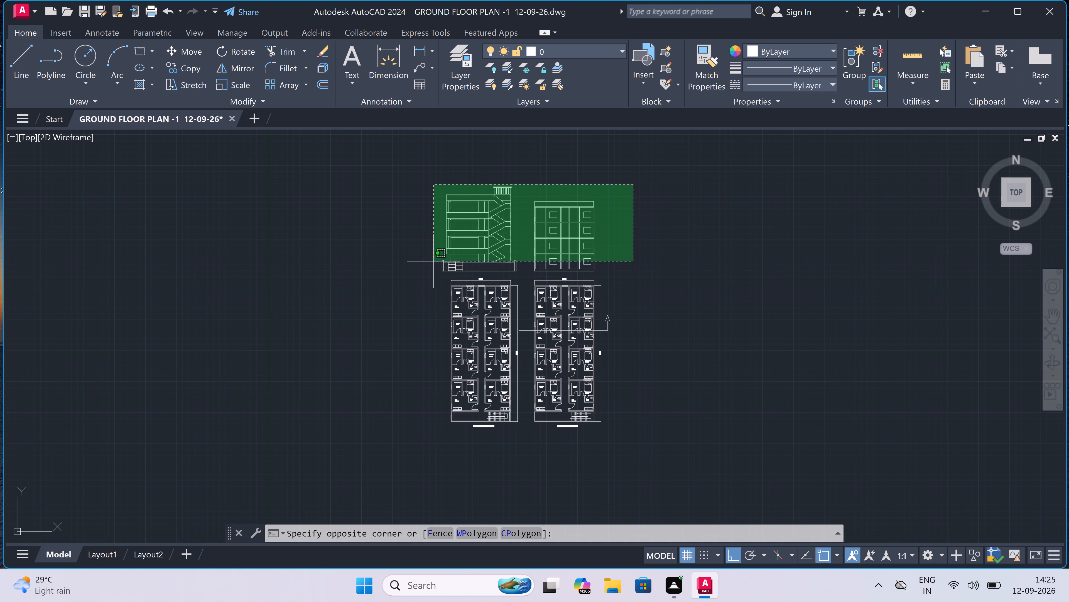
scroll(433, 261, "up", 2)
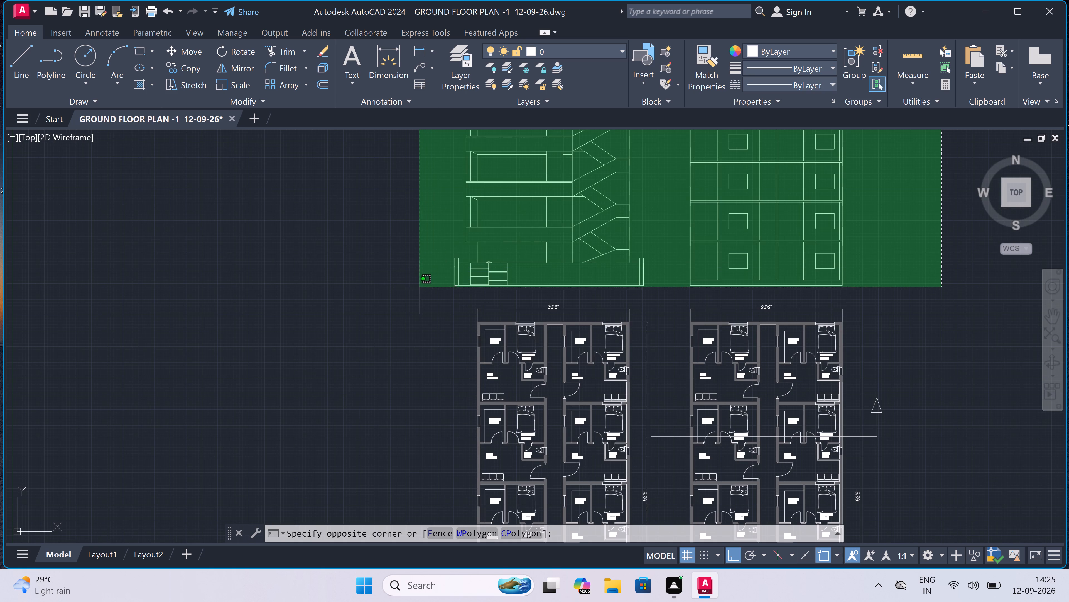
left_click(419, 288)
scroll(419, 288, "down", 2)
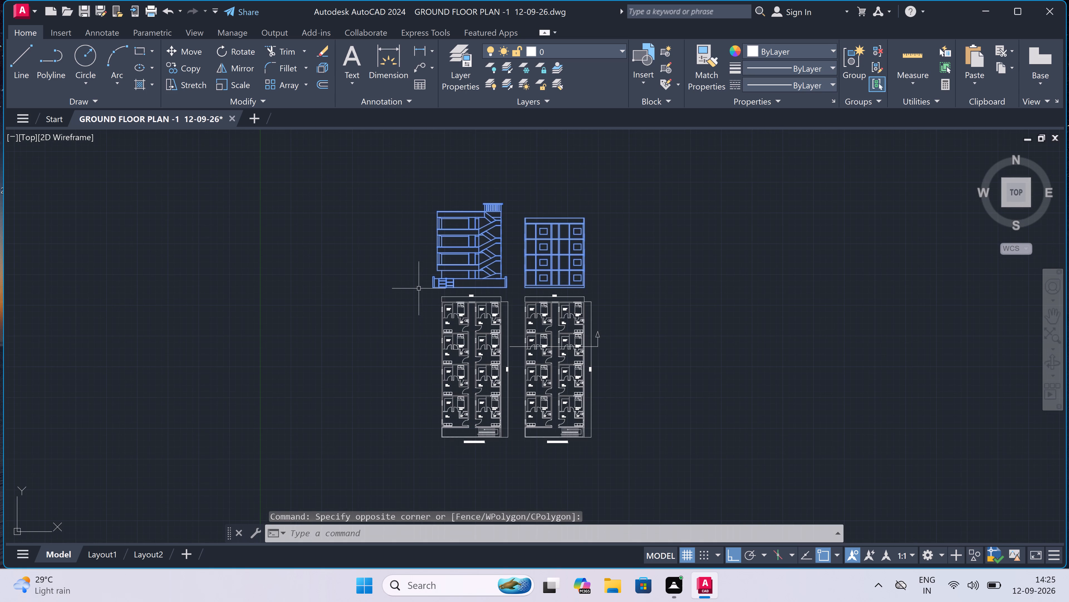
left_click(189, 46)
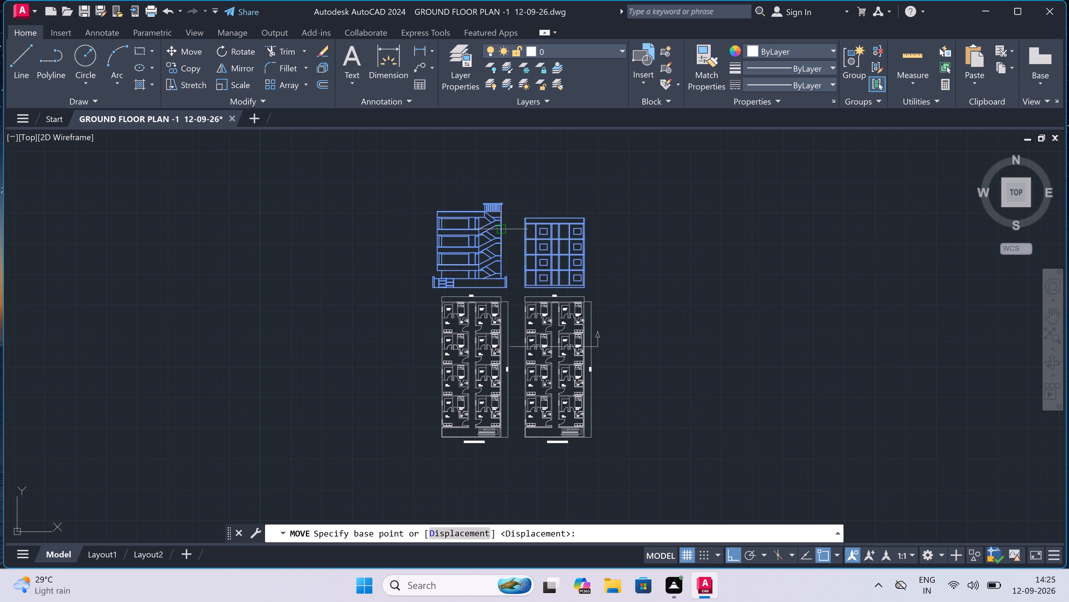
left_click(502, 231)
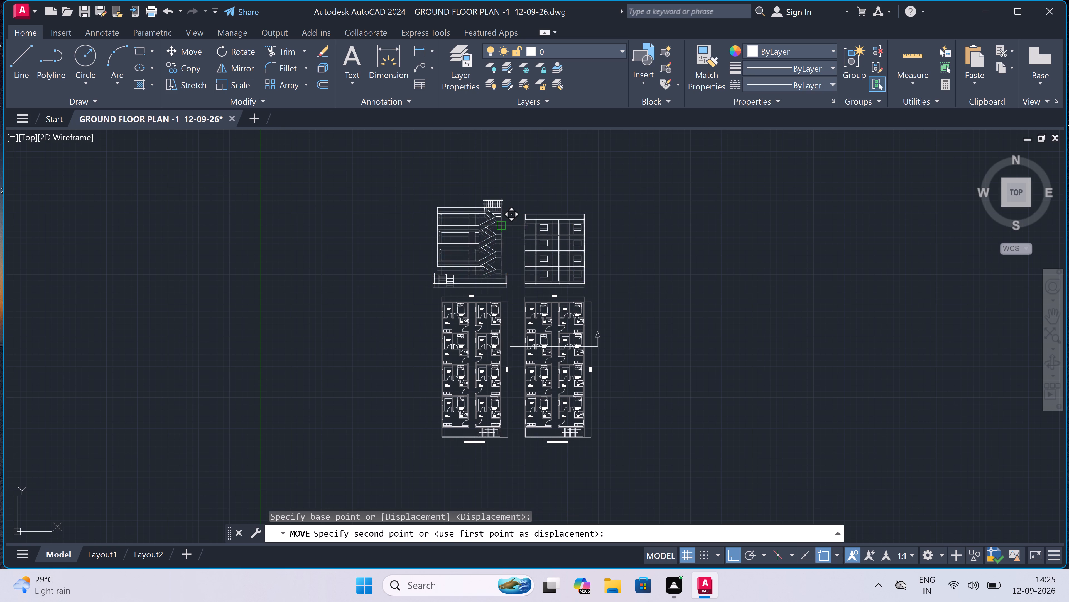
key("F8")
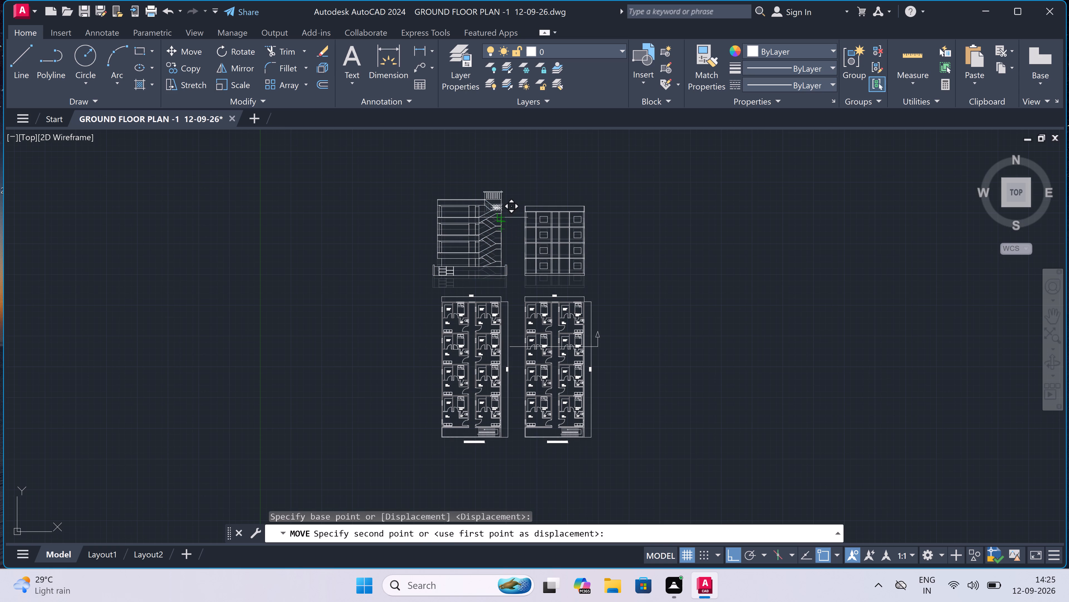
key("F8")
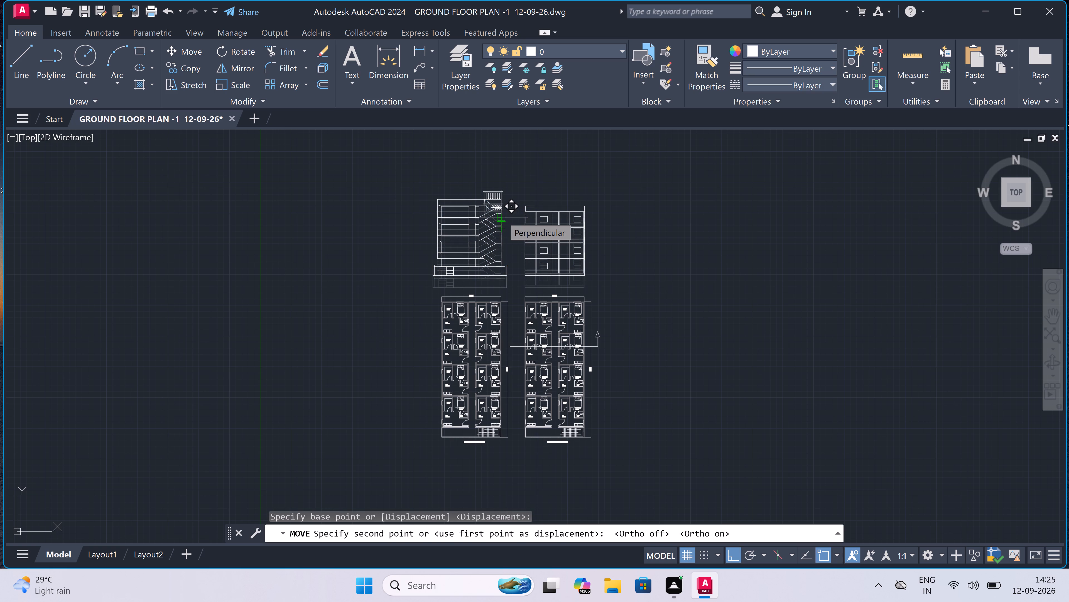
scroll(502, 216, "up", 2)
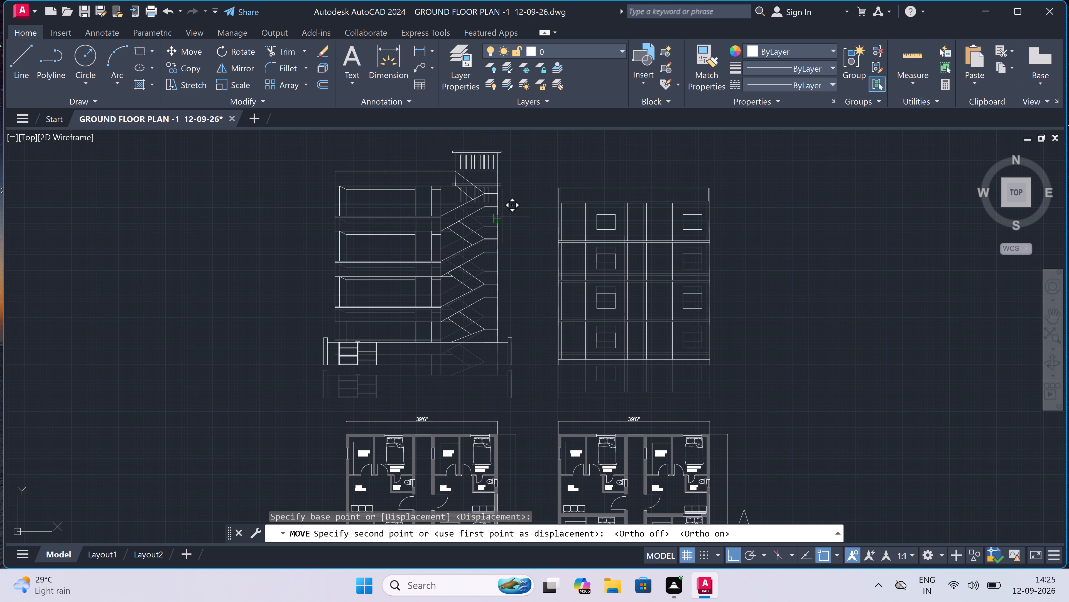
left_click(502, 214)
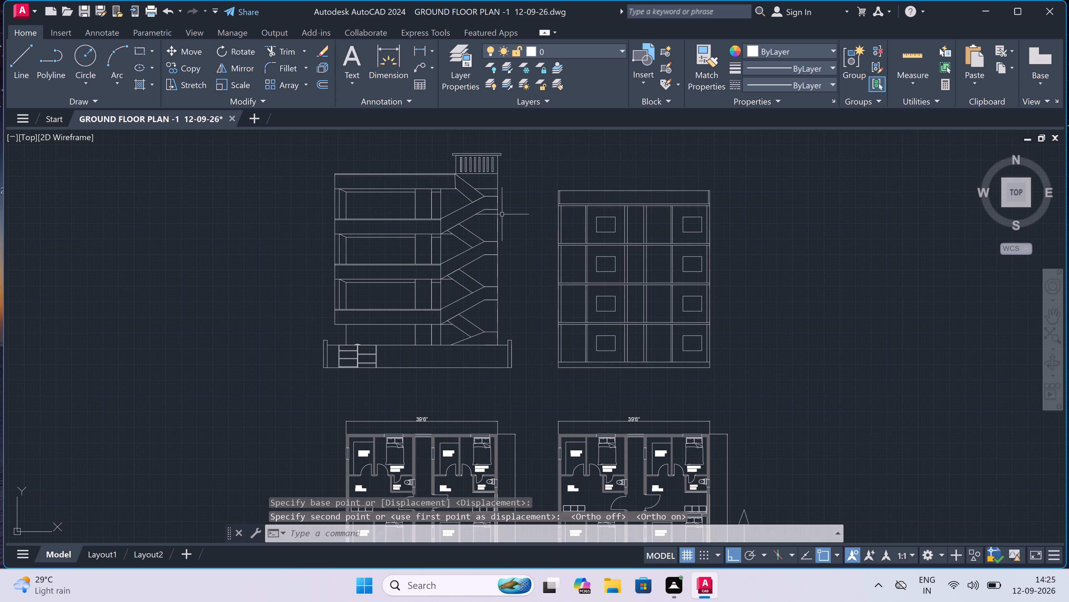
Examine the windowed section's storeys and parapet and the spacing of both moved drawings above the floor plans.
scroll(502, 214, "down", 3)
scroll(518, 204, "up", 3)
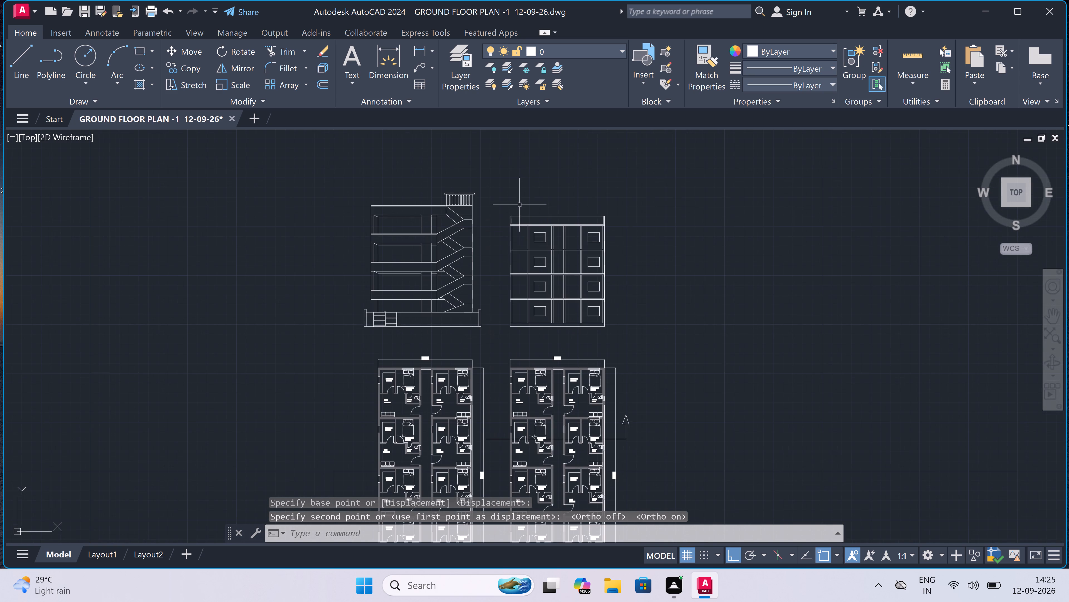
scroll(558, 218, "up", 3)
scroll(558, 218, "down", 1)
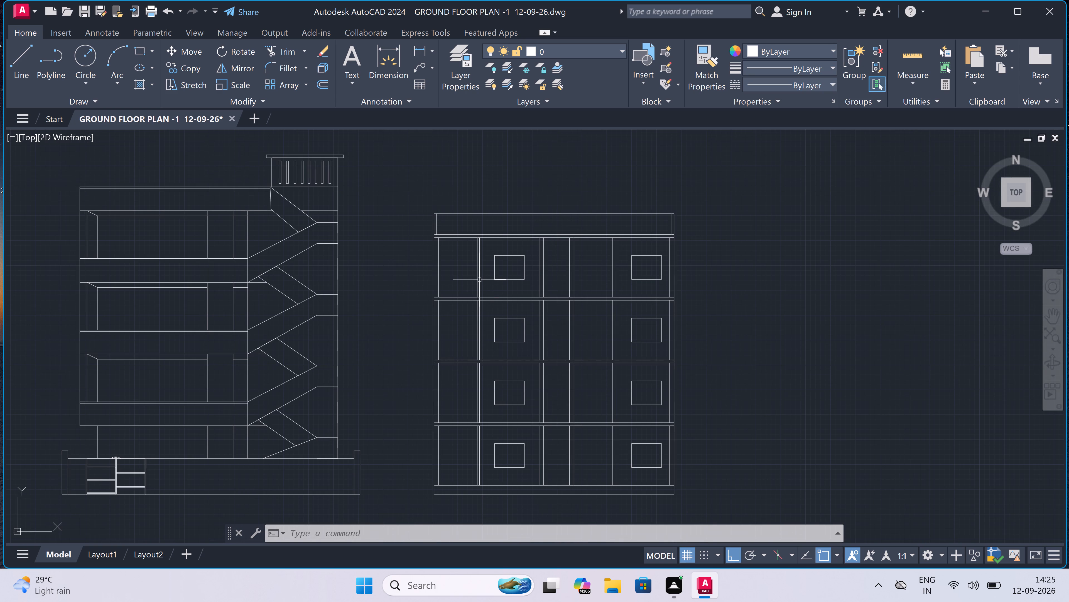
scroll(479, 280, "up", 2)
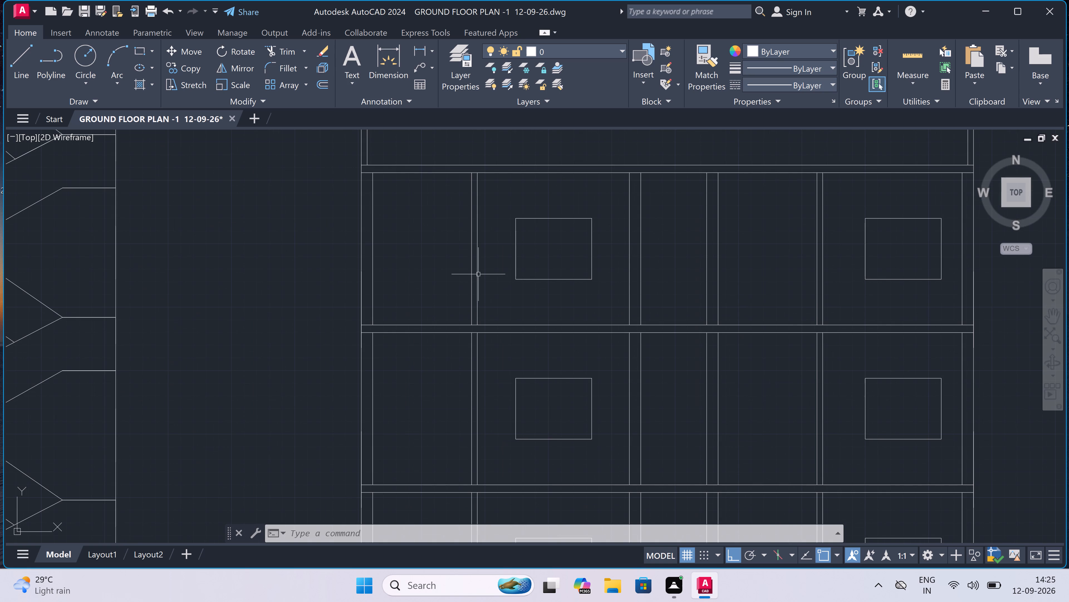
scroll(474, 268, "down", 1)
scroll(474, 268, "up", 1)
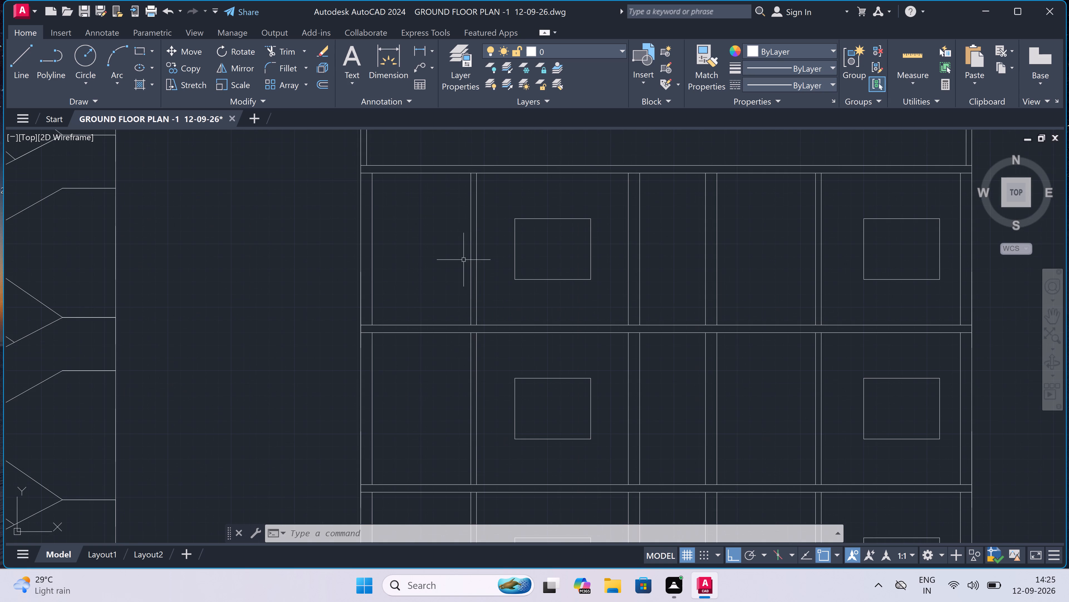
scroll(462, 262, "down", 4)
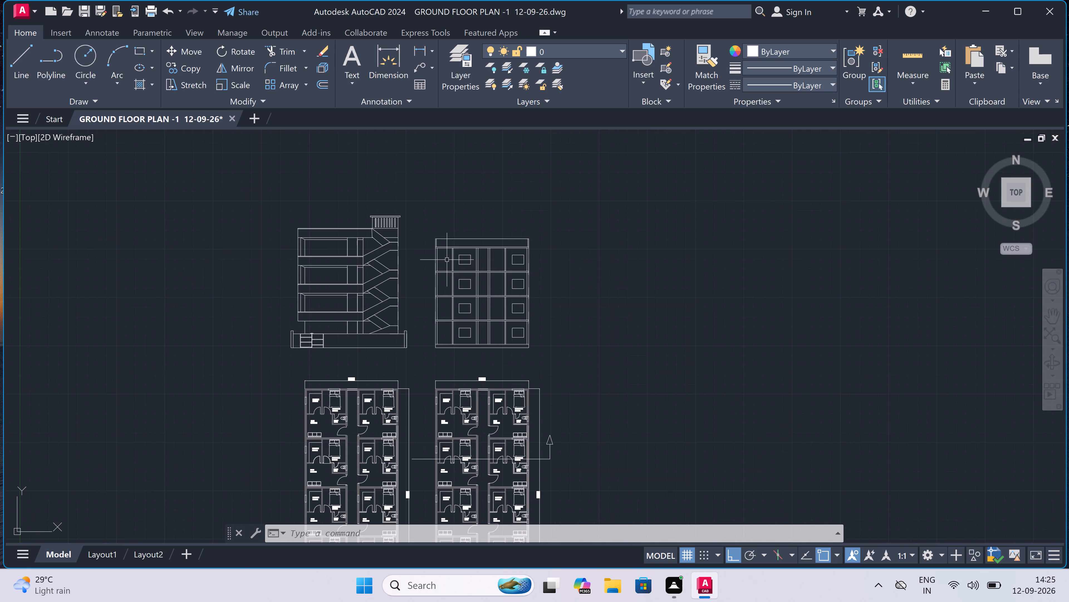
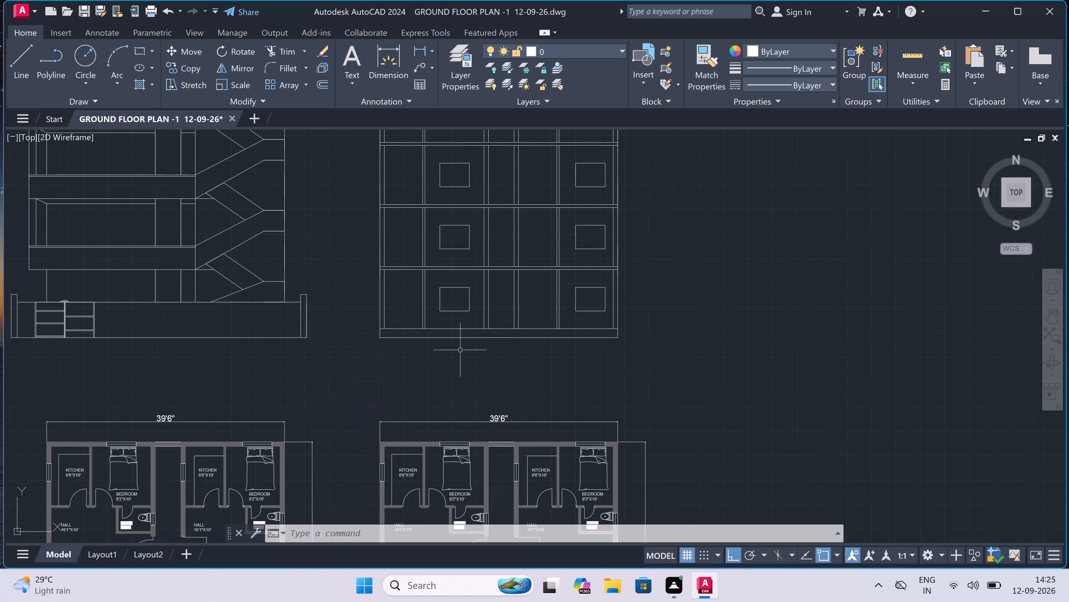
Draw a small closed triangle with sides of about 3", Ortho off, inside the windowed section's base strip near its left end.
scroll(391, 340, "up", 4)
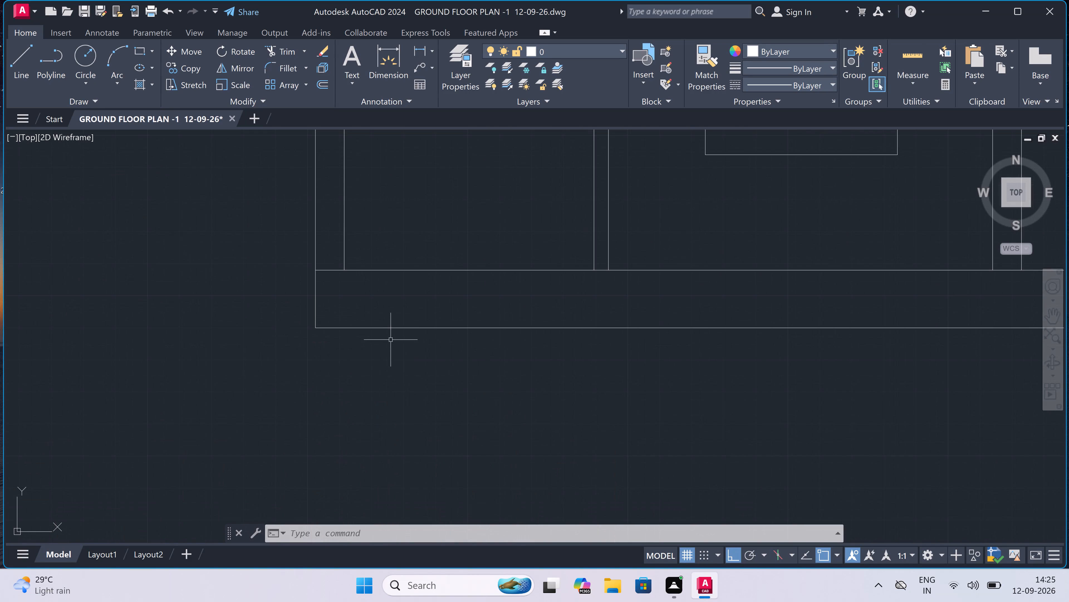
scroll(394, 313, "up", 1)
key("l")
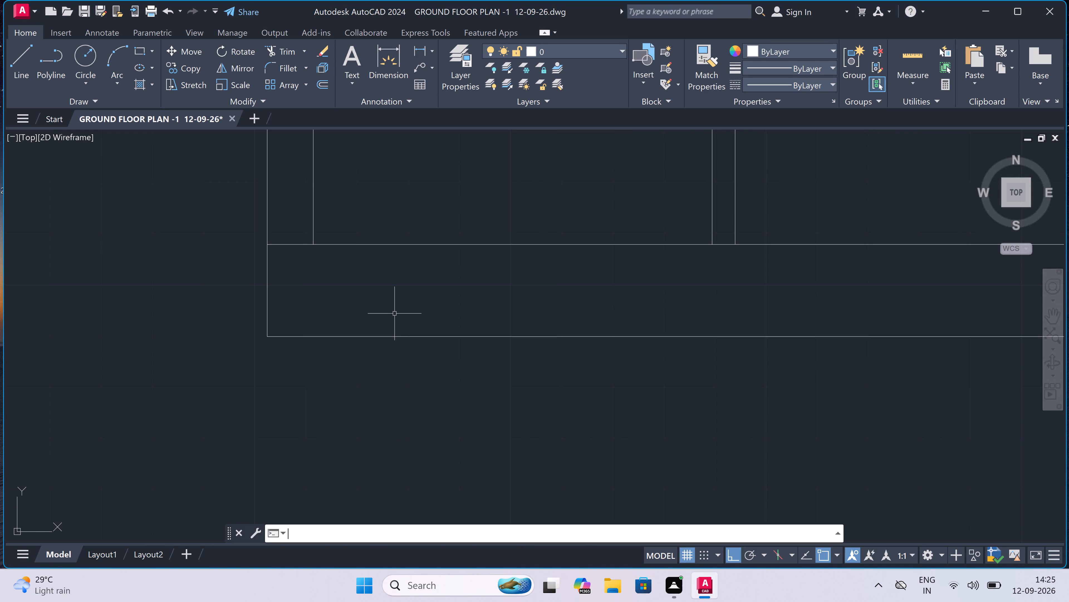
key("space")
scroll(298, 289, "up", 3)
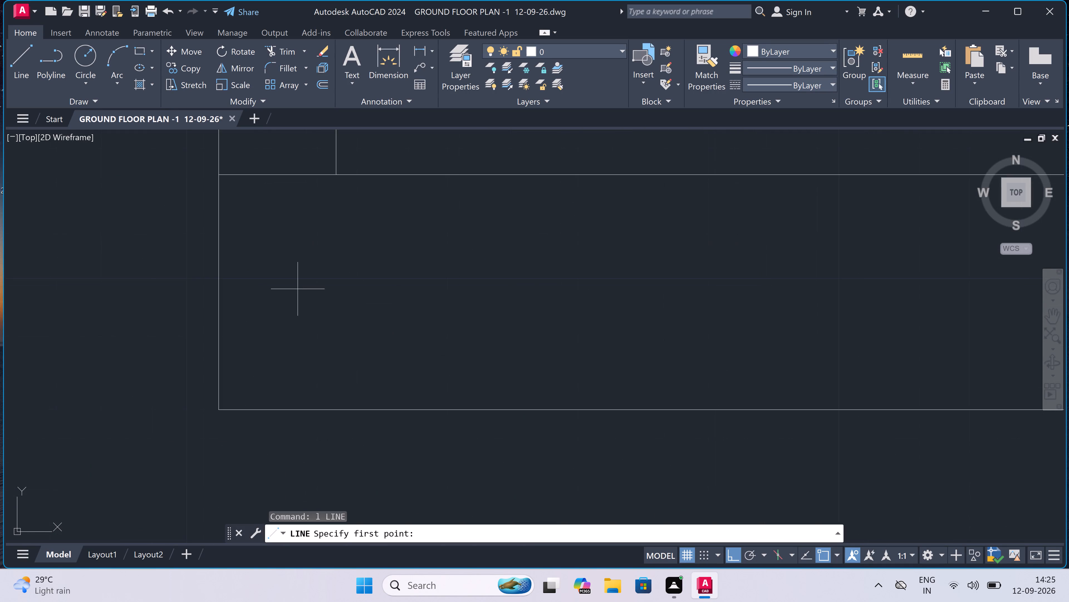
left_click(294, 313)
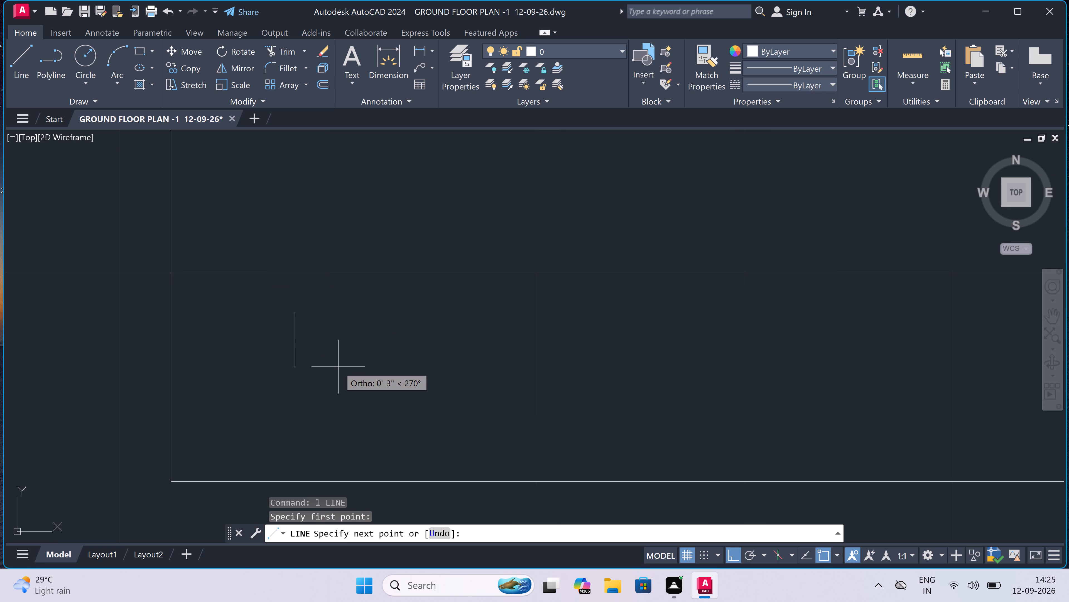
key("F9")
key("F8")
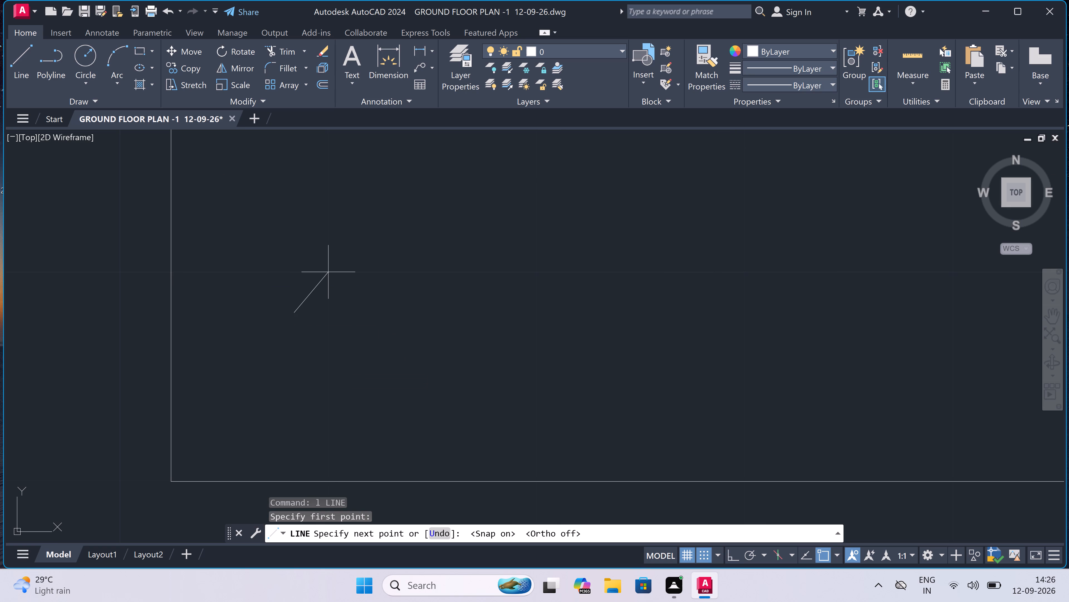
key("F8")
key("F8")
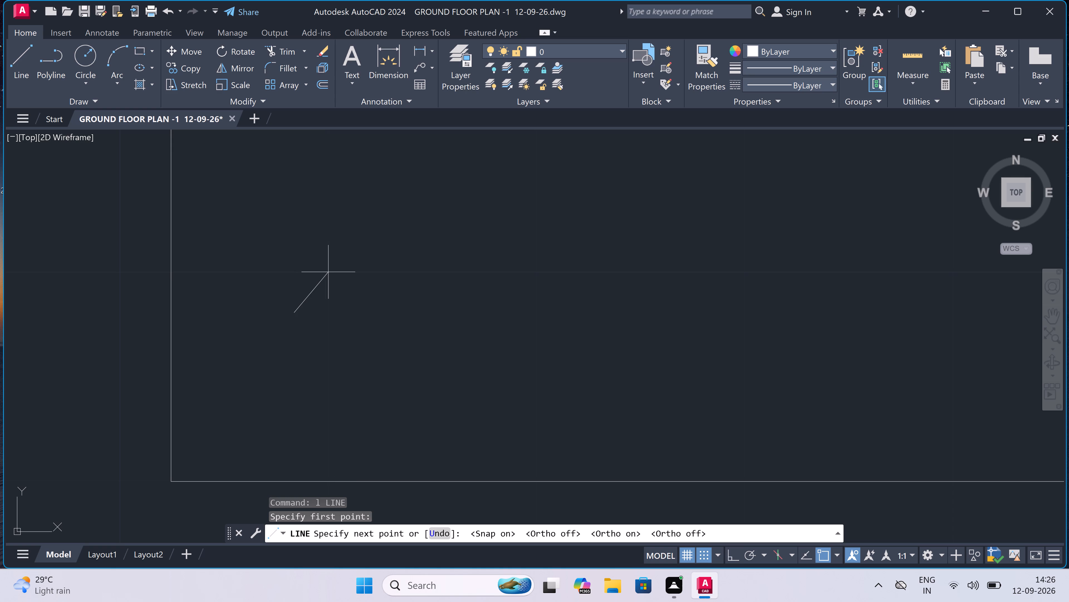
key("F9")
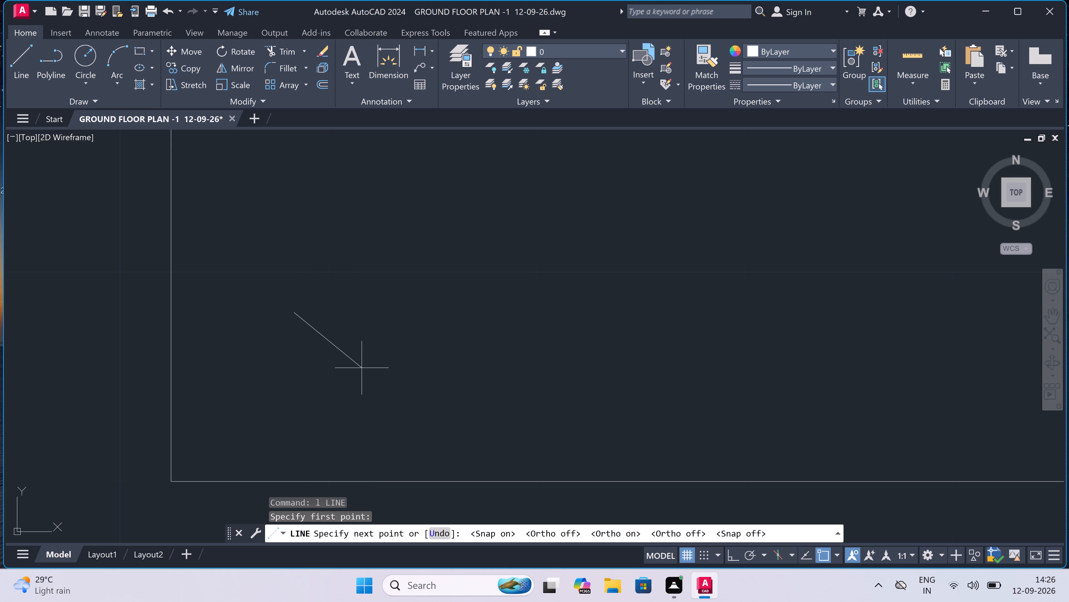
left_click(338, 349)
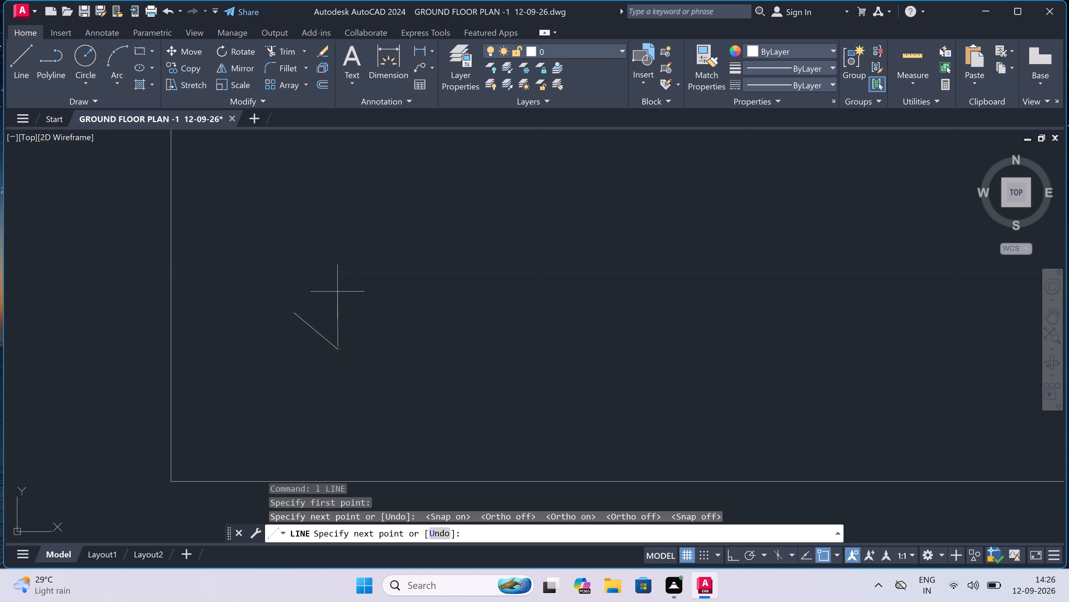
left_click(349, 285)
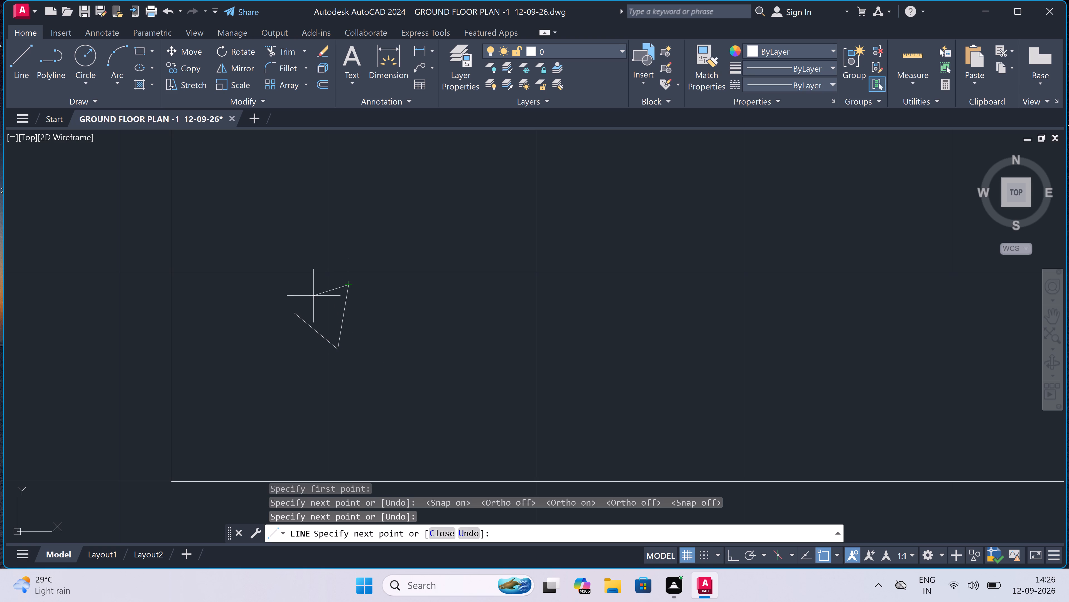
left_click(296, 309)
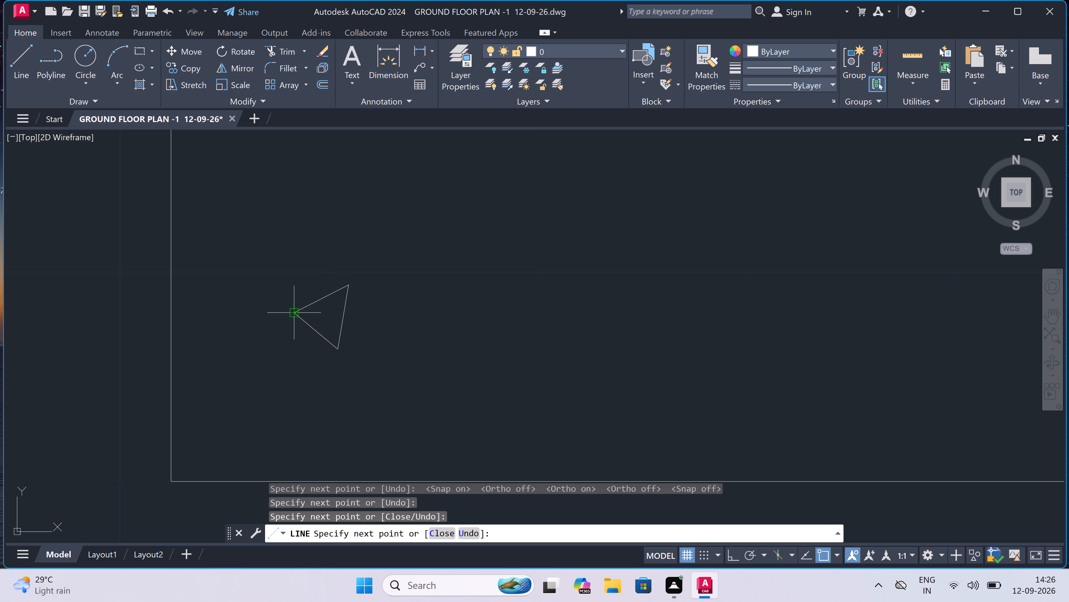
key("Escape")
Copy the triangle to five scattered positions in two loose rows at the left end of the base strip.
left_click(339, 300)
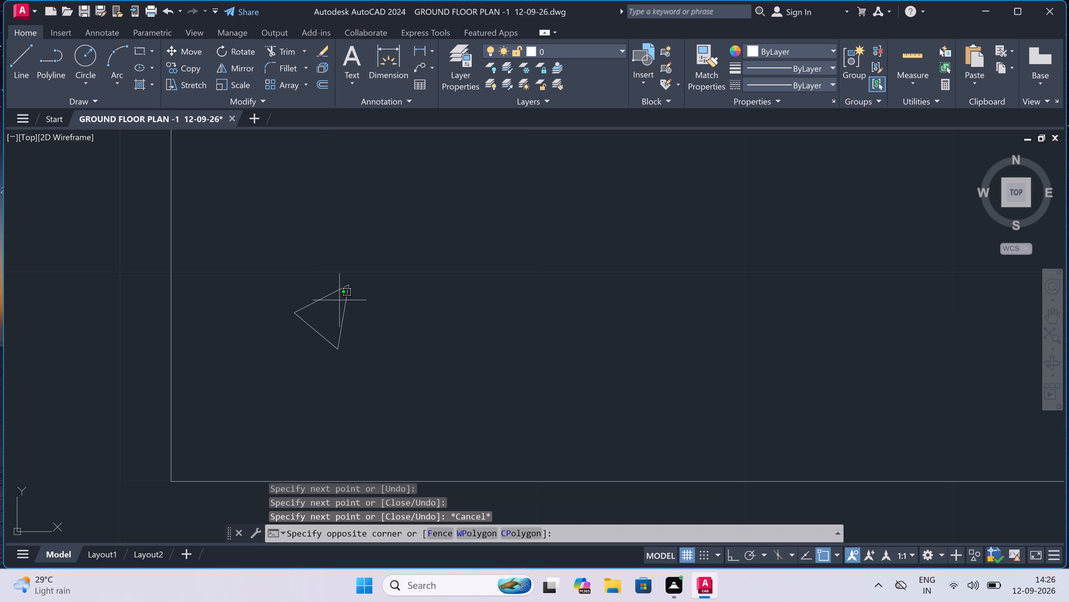
left_click_drag(383, 271, 383, 274)
left_click_drag(382, 269, 345, 297)
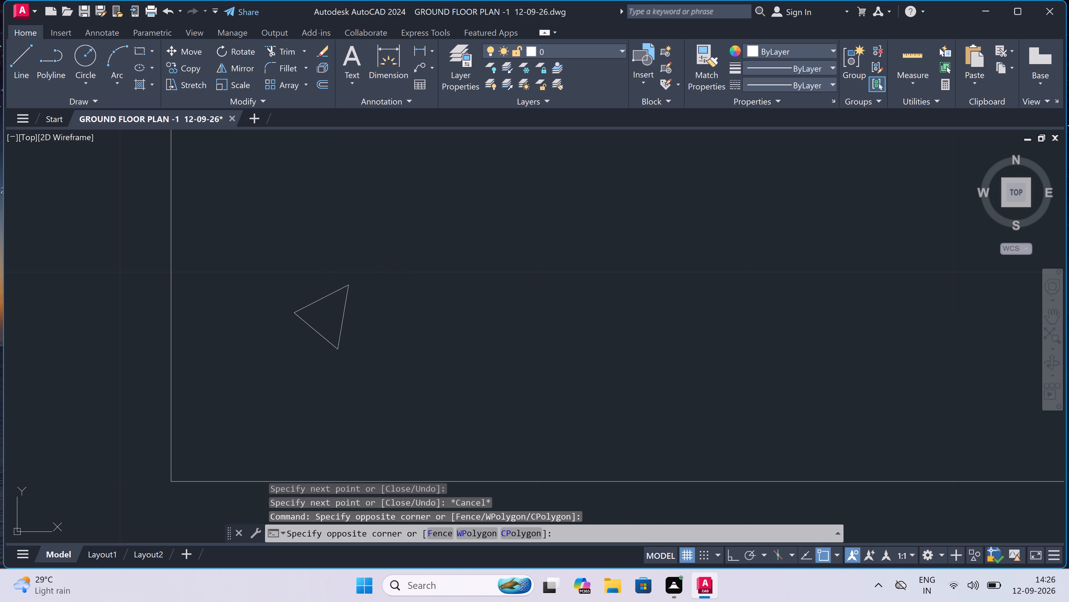
left_click(281, 355)
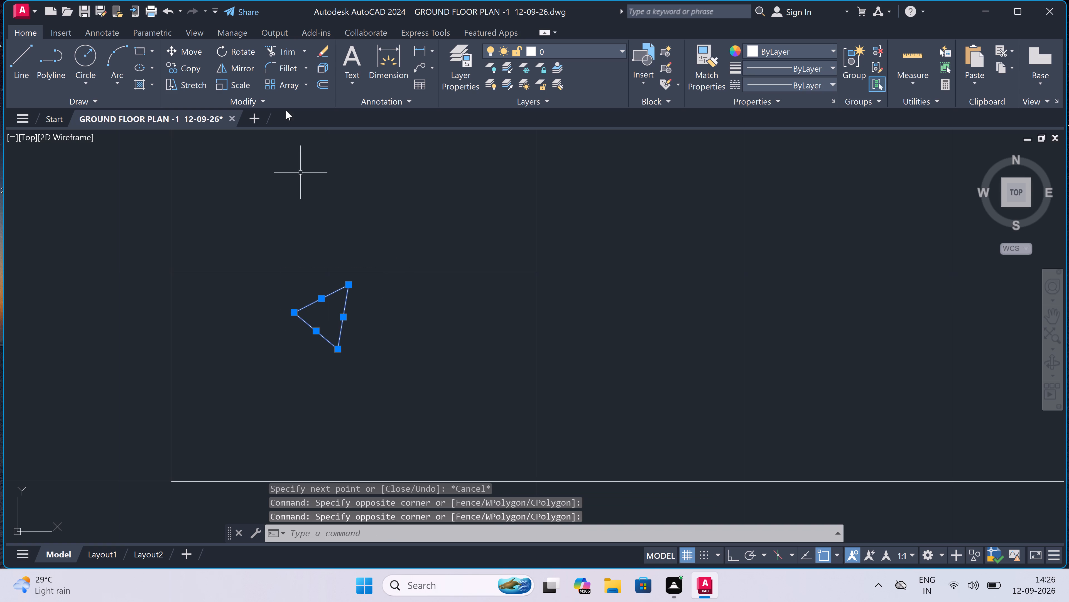
left_click(190, 64)
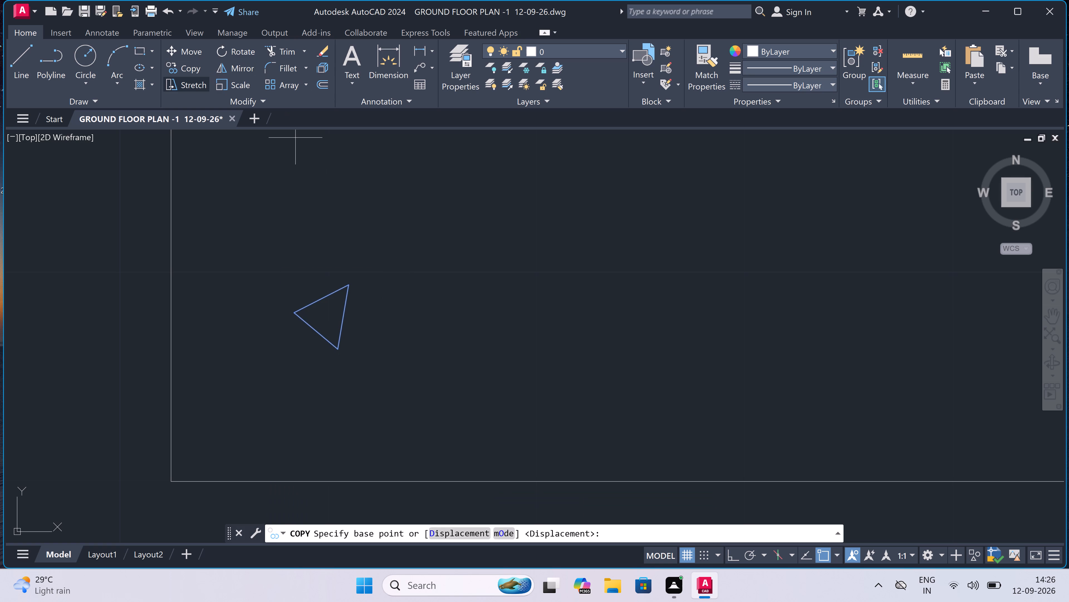
left_click(329, 305)
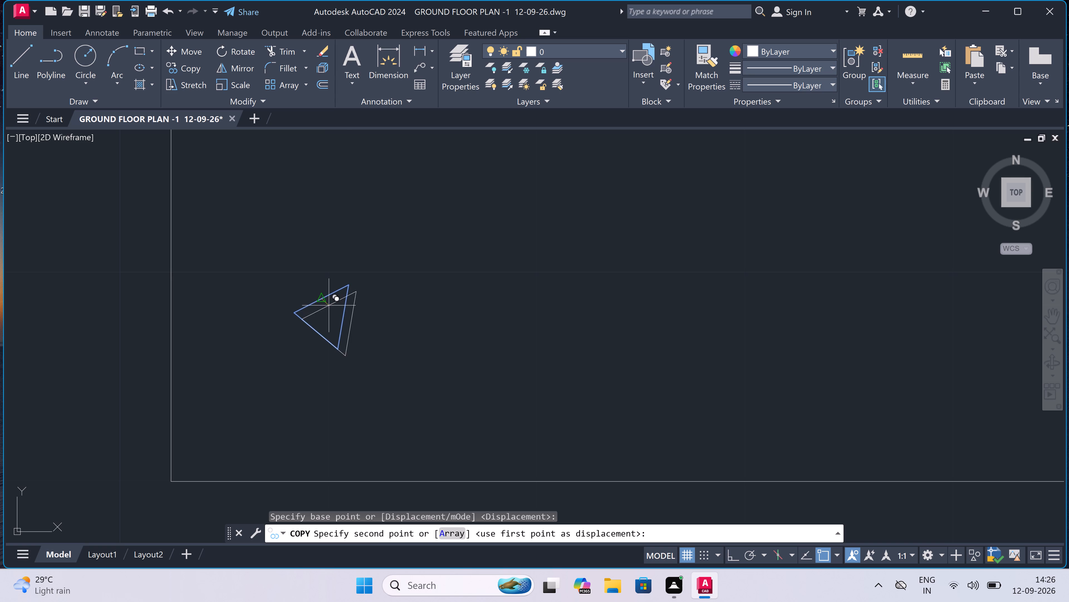
scroll(329, 284, "down", 3)
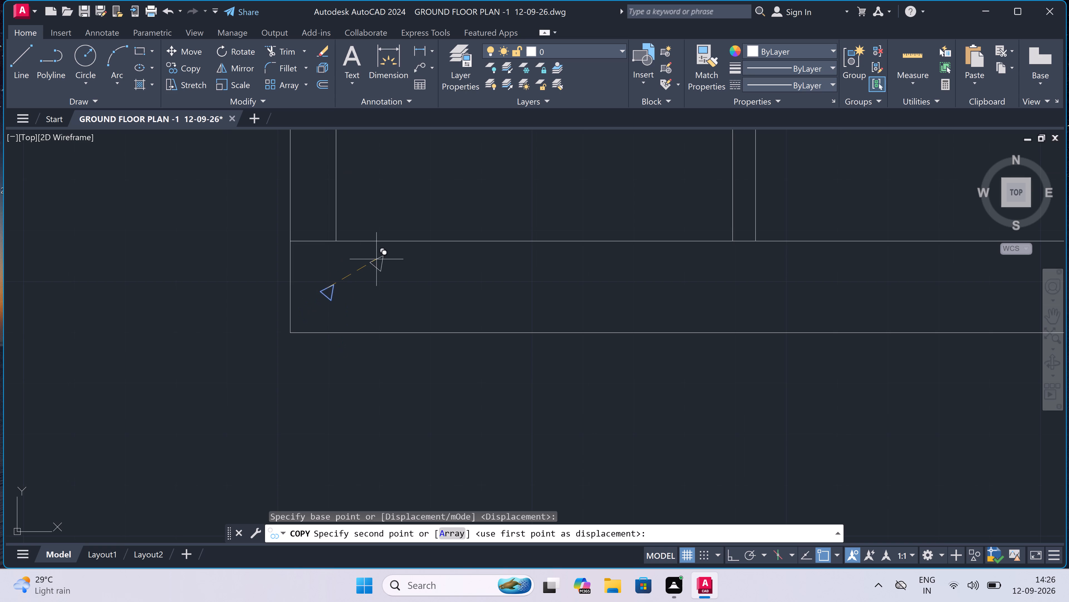
left_click(377, 258)
left_click(380, 307)
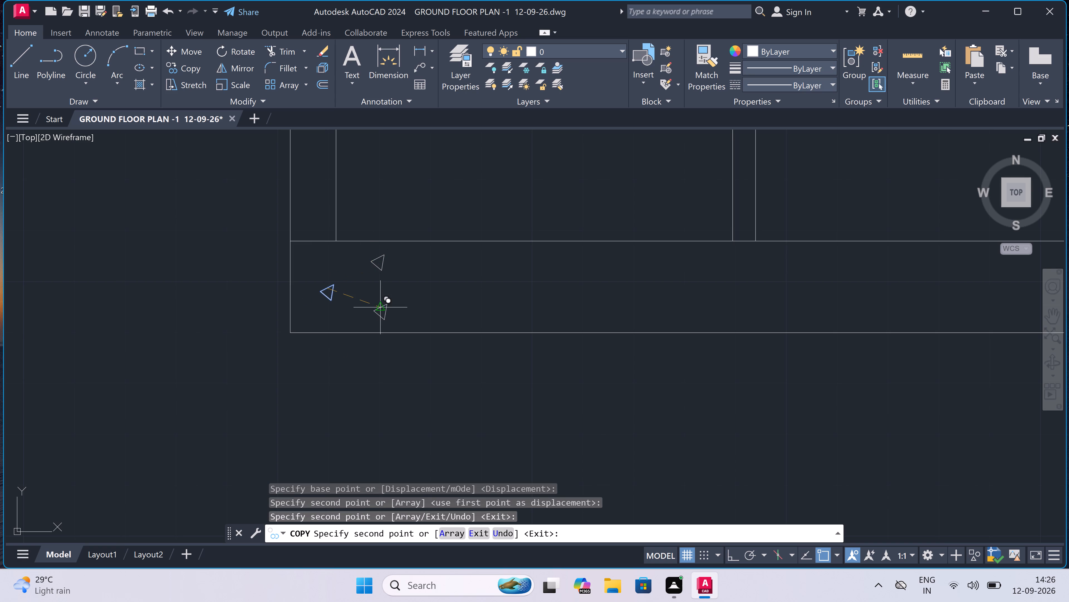
left_click(428, 264)
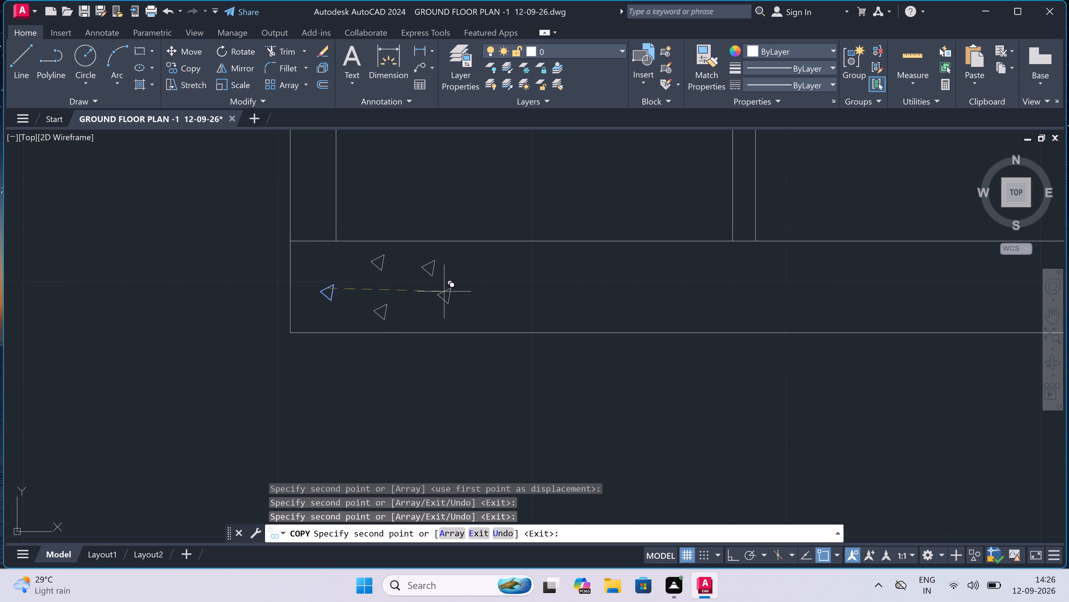
left_click(479, 314)
left_click(487, 261)
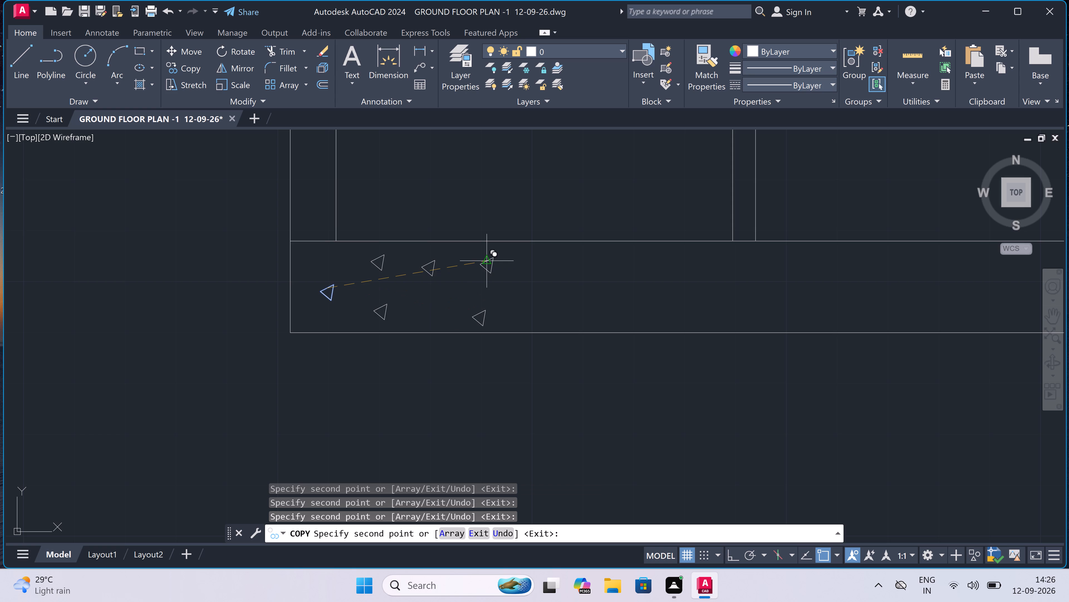
Scatter eight more triangle copies in the base strip, continuing rightward to just past the first interior wall.
scroll(486, 260, "down", 3)
scroll(511, 259, "up", 3)
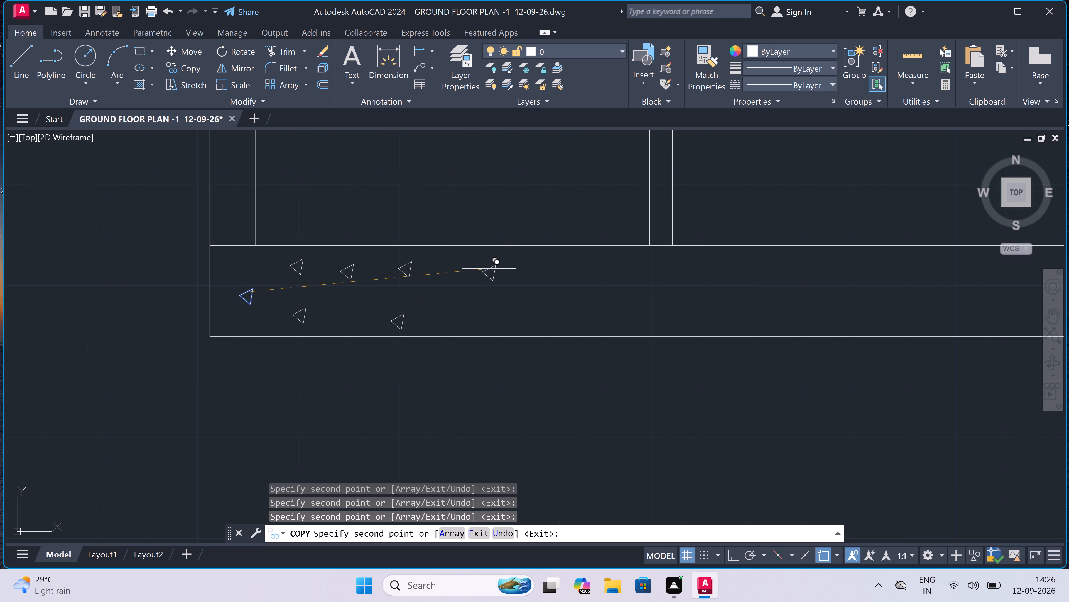
left_click(482, 257)
left_click(460, 304)
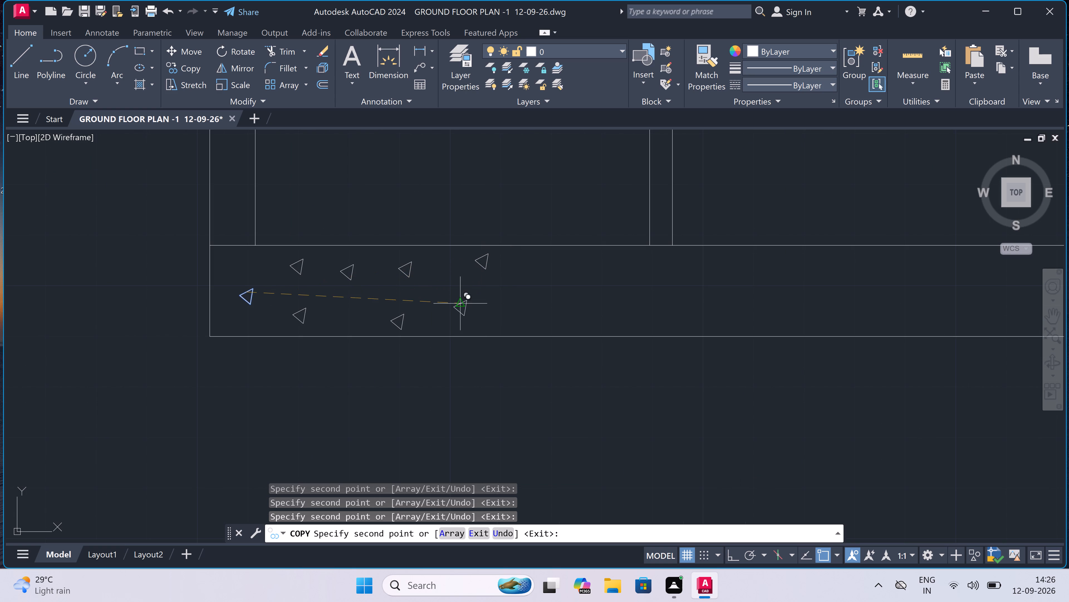
left_click(530, 307)
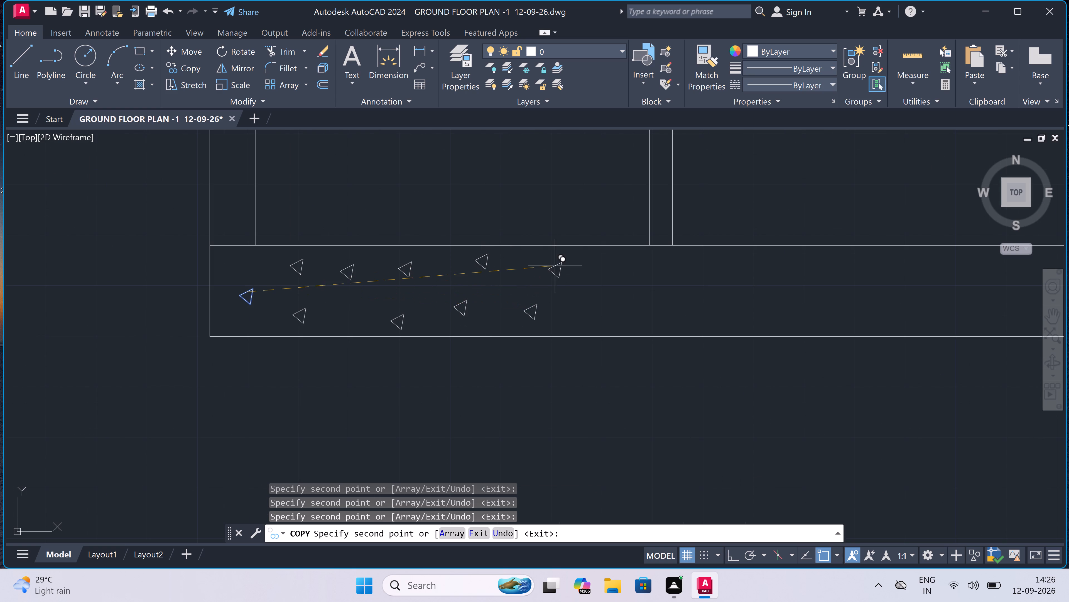
left_click(571, 261)
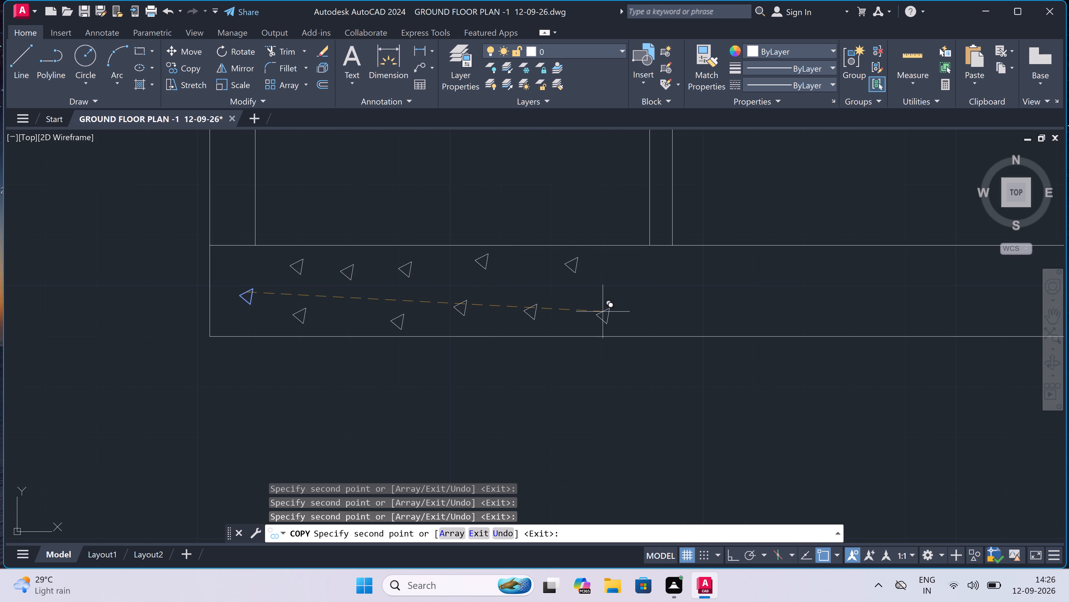
left_click(604, 309)
scroll(368, 317, "down", 3)
scroll(458, 313, "up", 3)
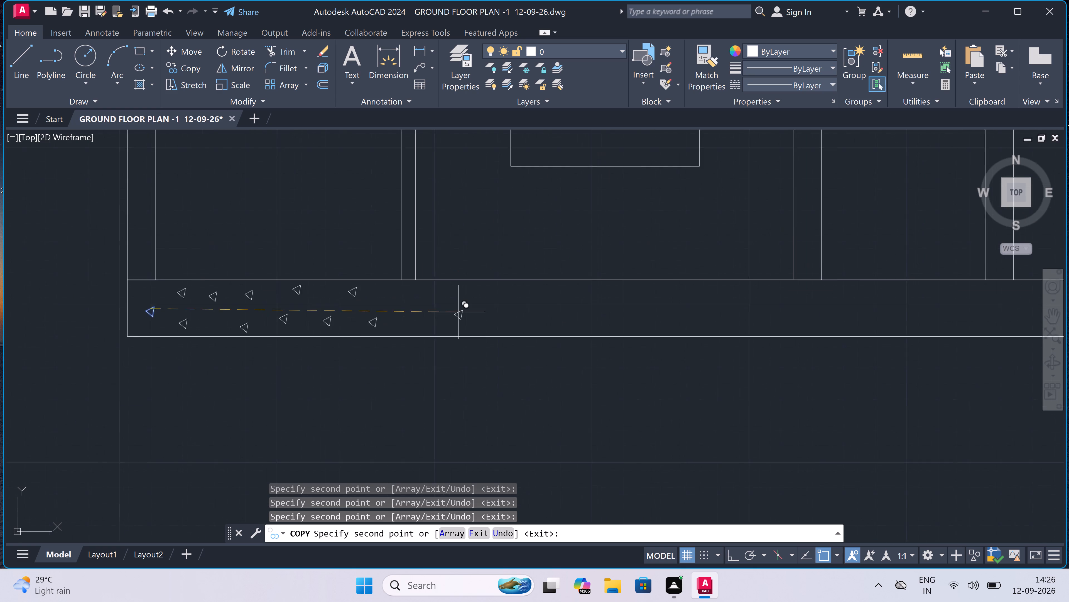
left_click(453, 280)
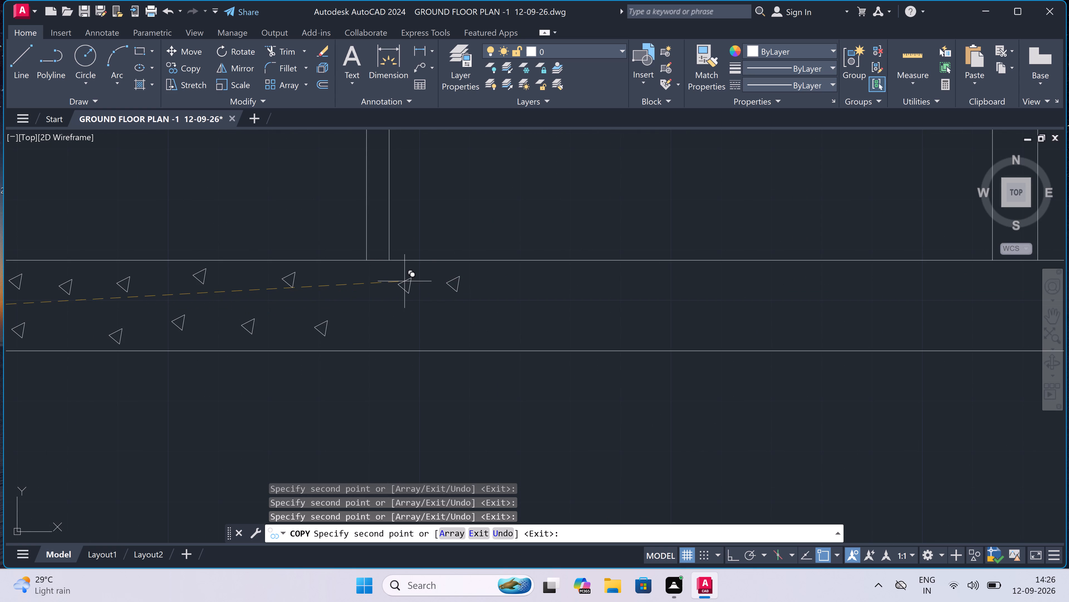
left_click(377, 281)
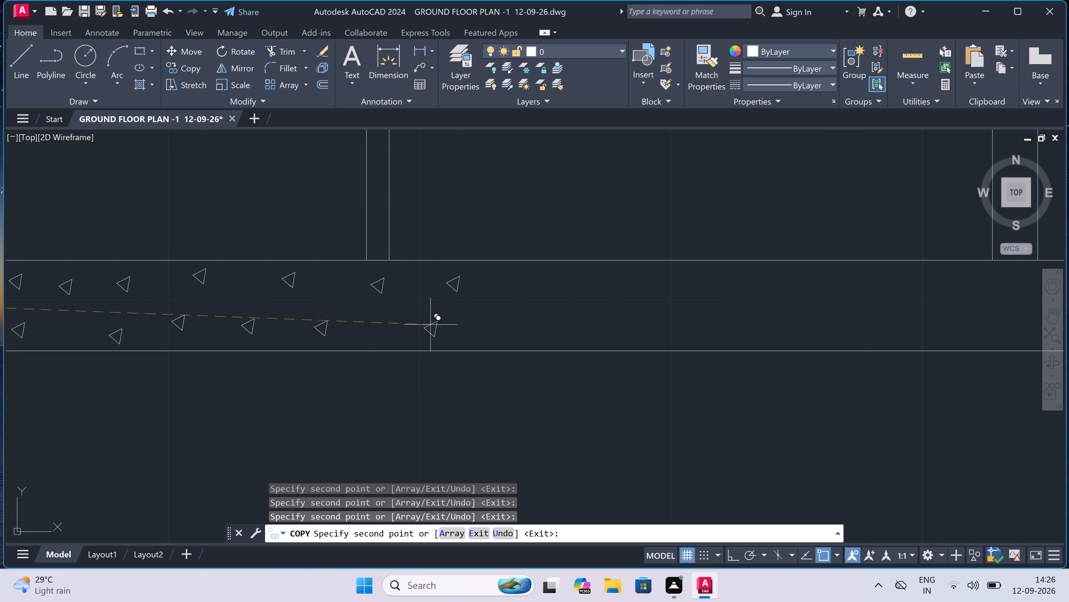
left_click(423, 319)
Place six more staggered triangle copies in the base strip beneath the left-hand window bay.
scroll(358, 315, "down", 2)
scroll(402, 313, "up", 3)
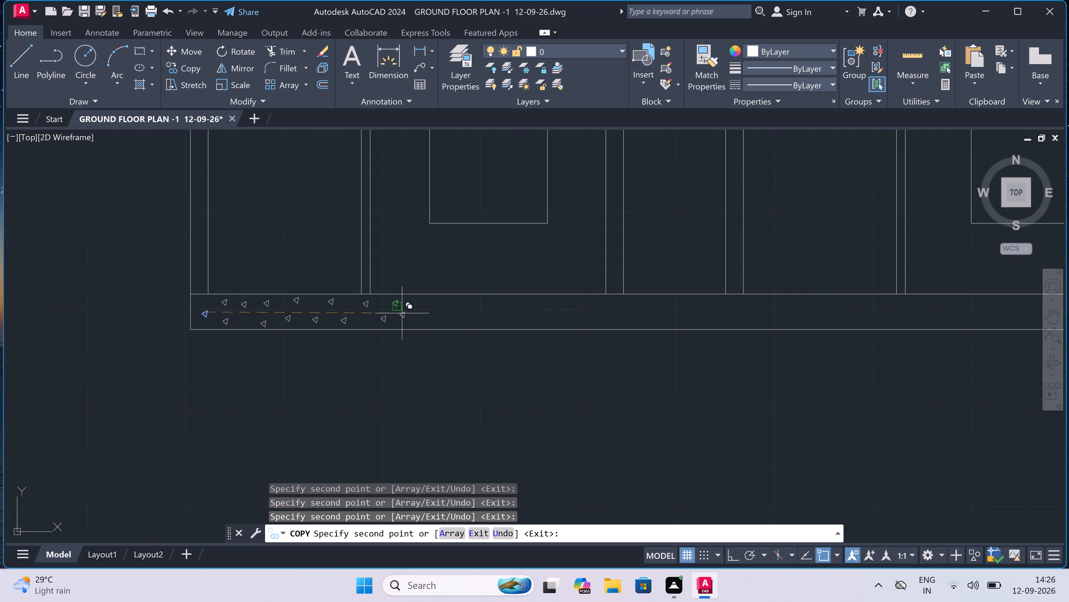
left_click(474, 261)
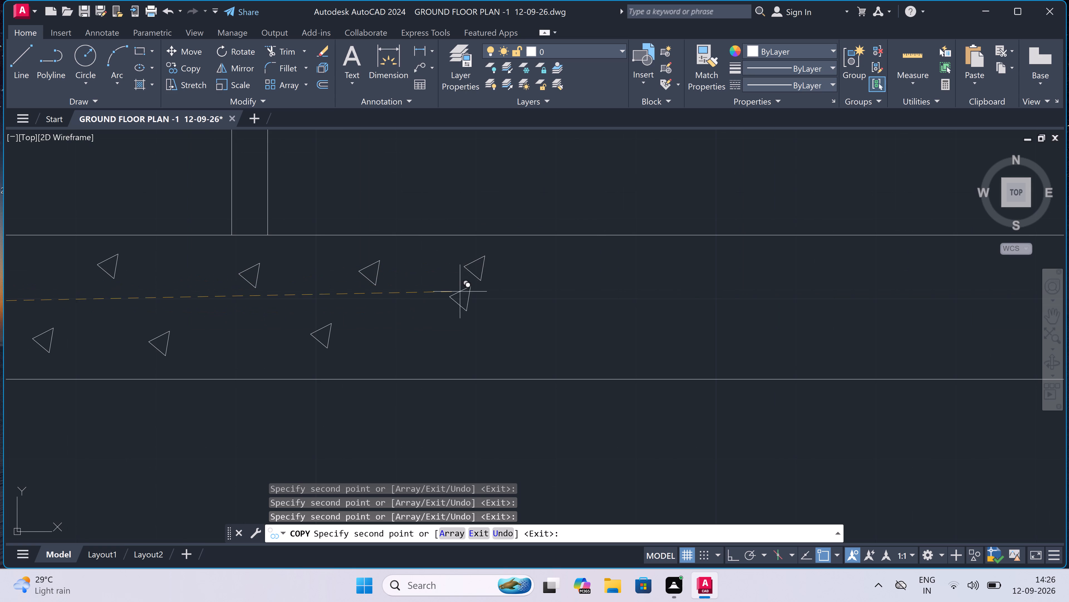
left_click(420, 324)
scroll(420, 324, "down", 4)
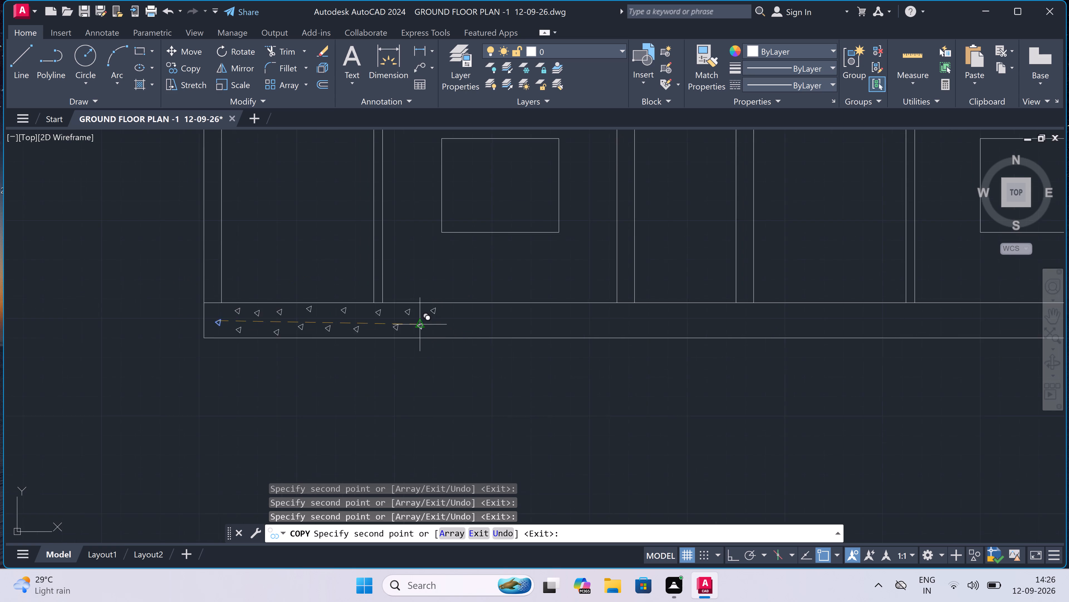
scroll(454, 312, "up", 4)
left_click(455, 317)
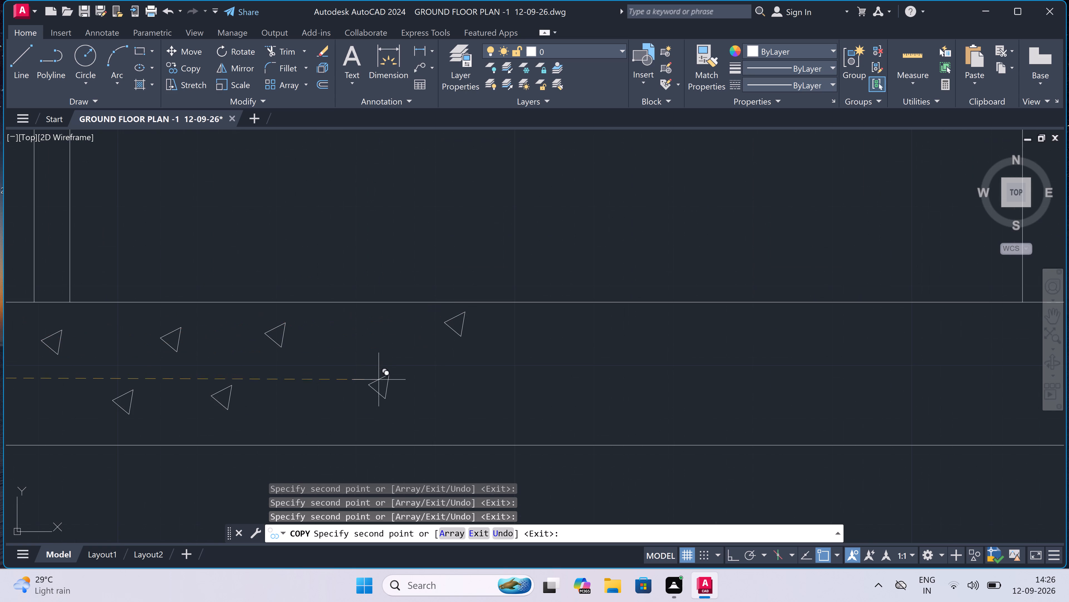
left_click(367, 399)
left_click(541, 416)
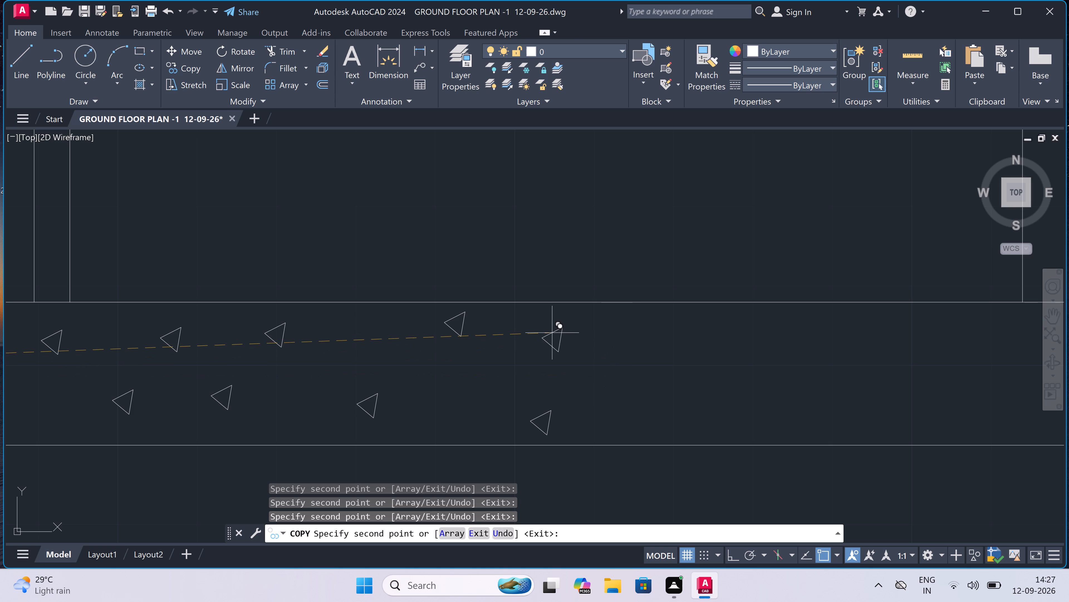
left_click(550, 331)
Place six more staggered triangle copies in the base strip, from the left-hand window bay up to the next thick interior wall.
scroll(546, 333, "down", 4)
scroll(585, 336, "up", 4)
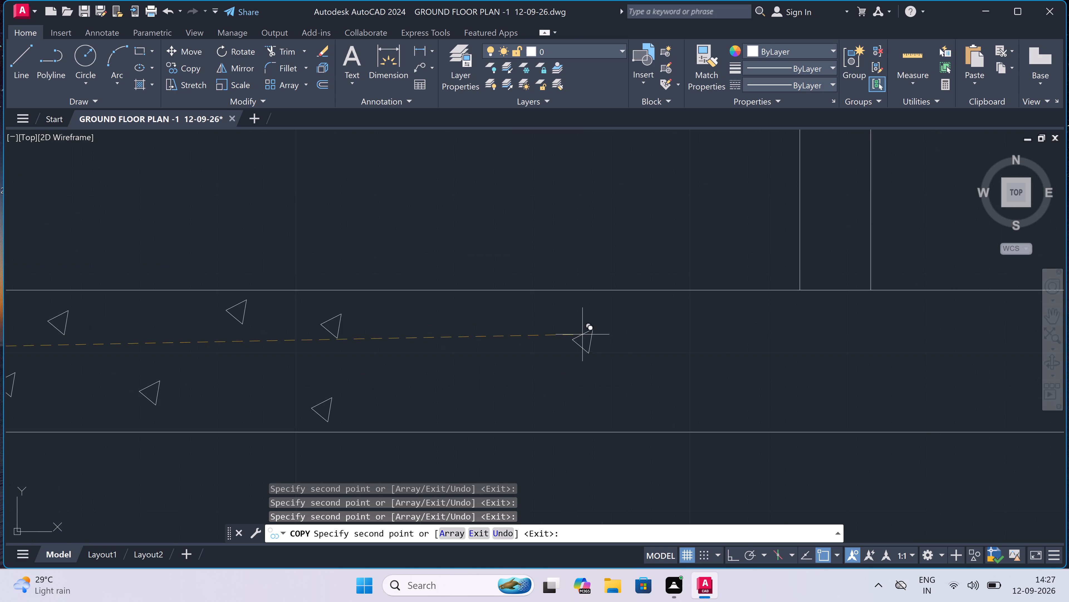
left_click_drag(583, 313, 577, 328)
left_click(470, 312)
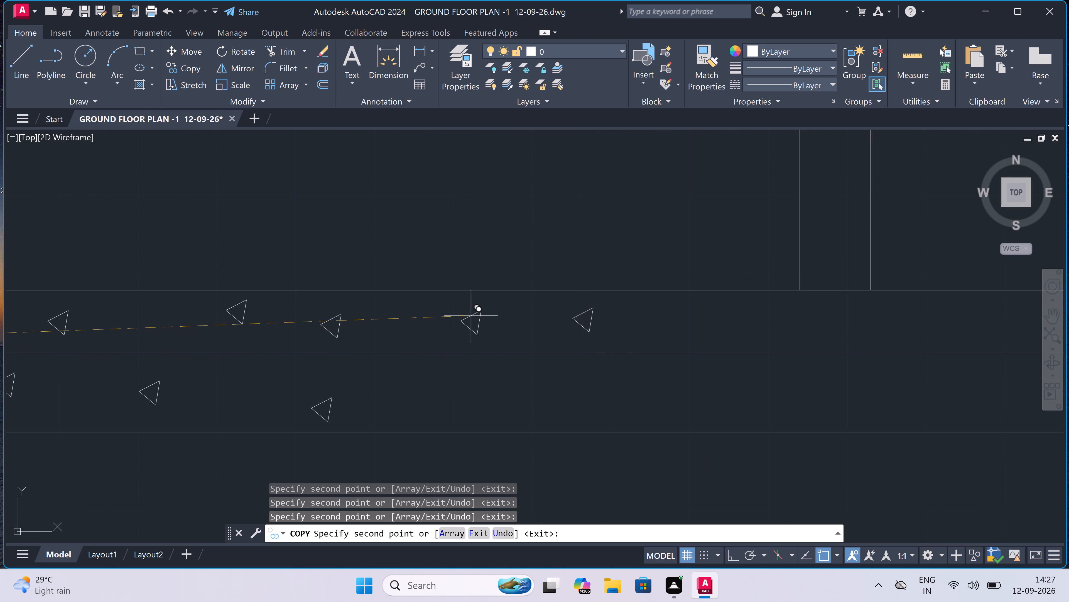
left_click(439, 392)
left_click(555, 381)
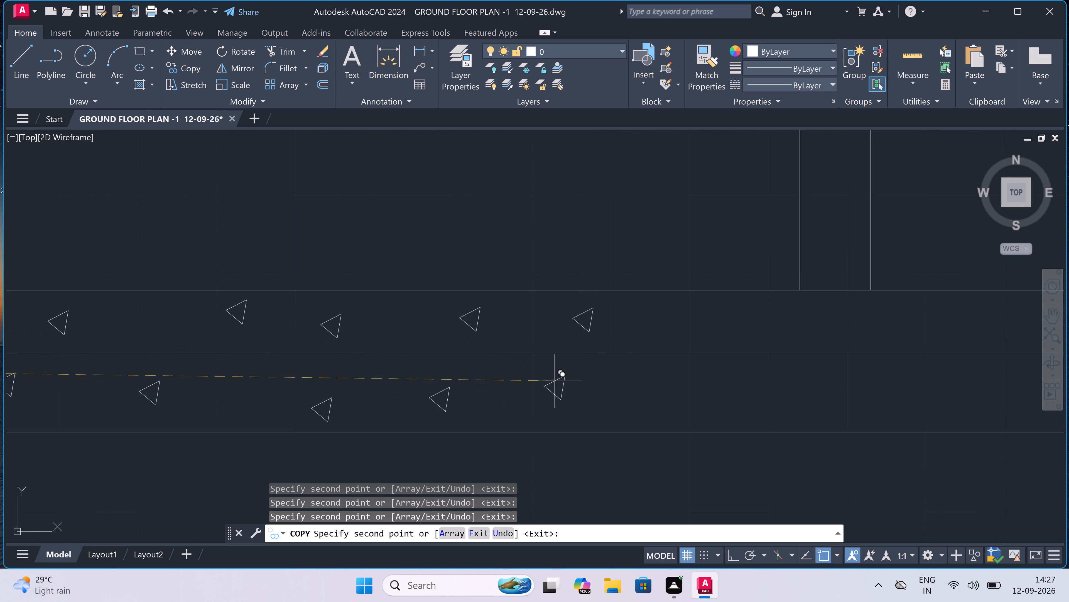
scroll(268, 393, "down", 3)
scroll(371, 382, "up", 3)
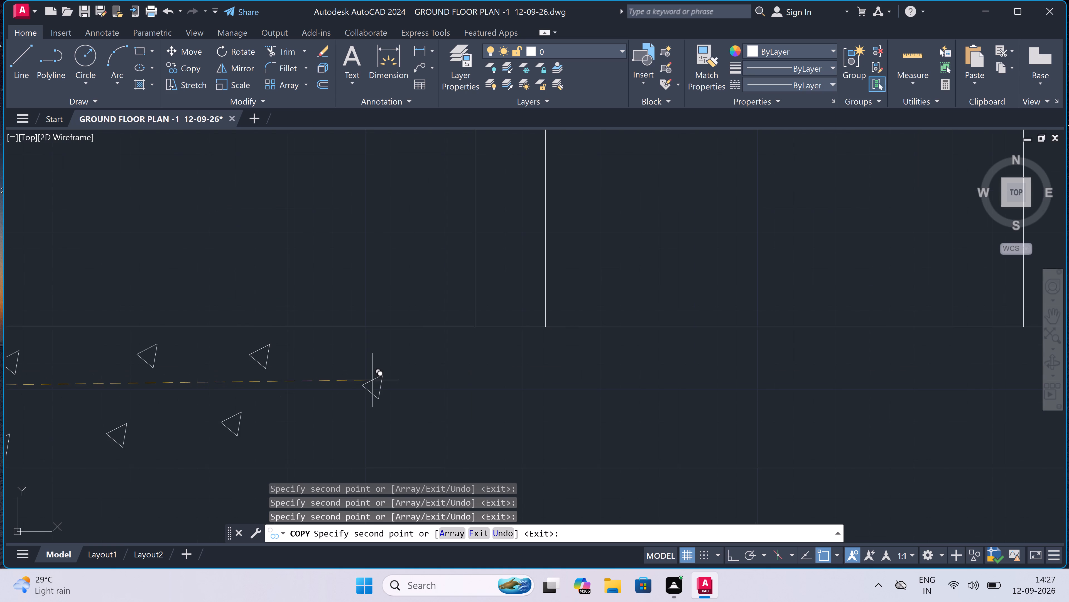
left_click(369, 358)
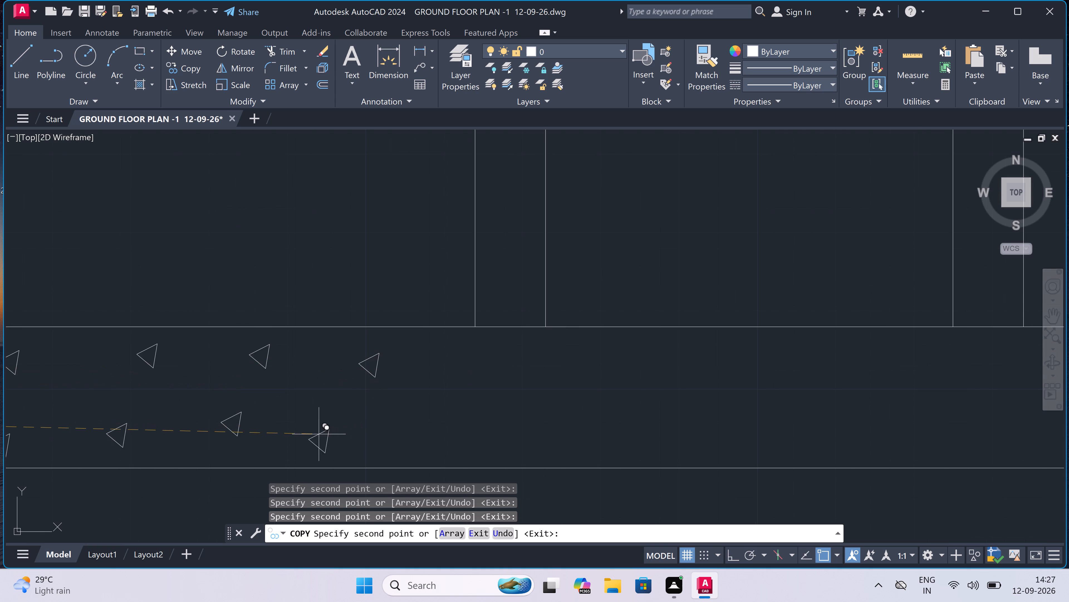
left_click(322, 431)
Scatter six triangle copies in two loose rows in the base strip beneath the narrow middle bay and its two thick walls.
left_click(482, 431)
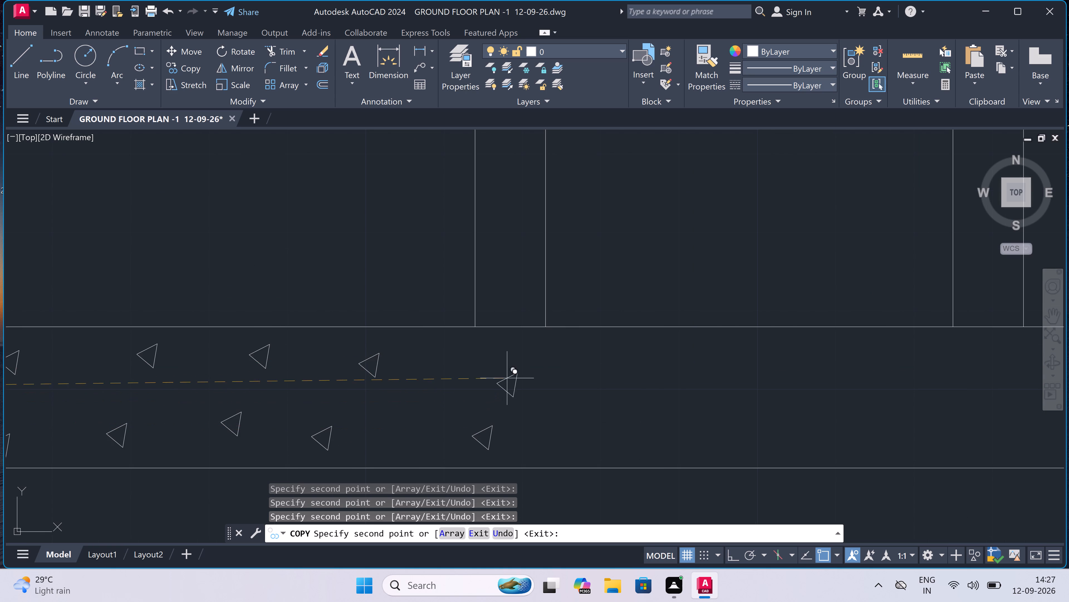
left_click(544, 346)
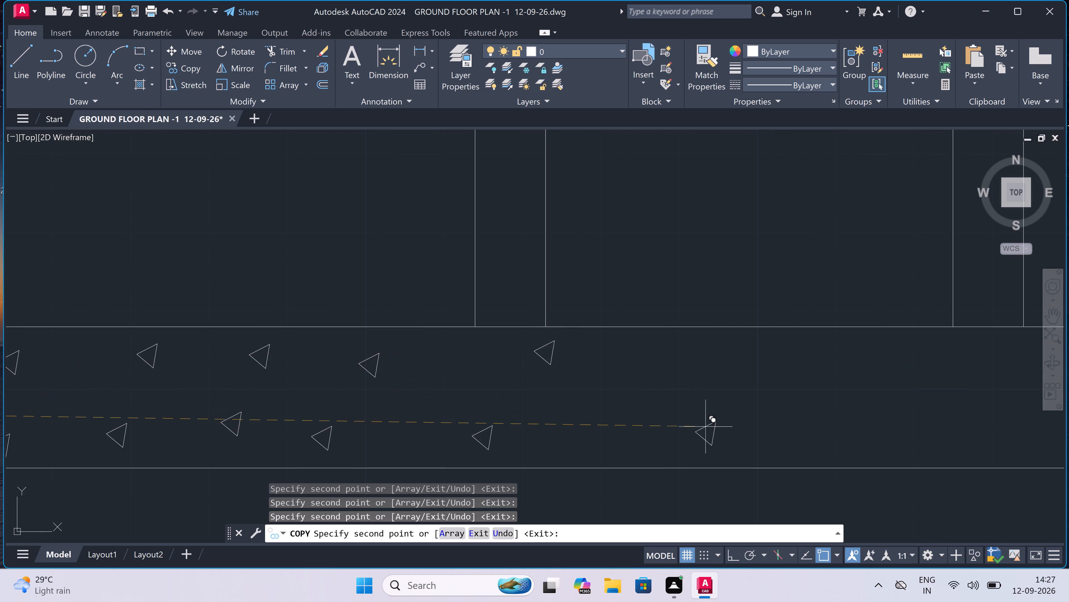
left_click(663, 432)
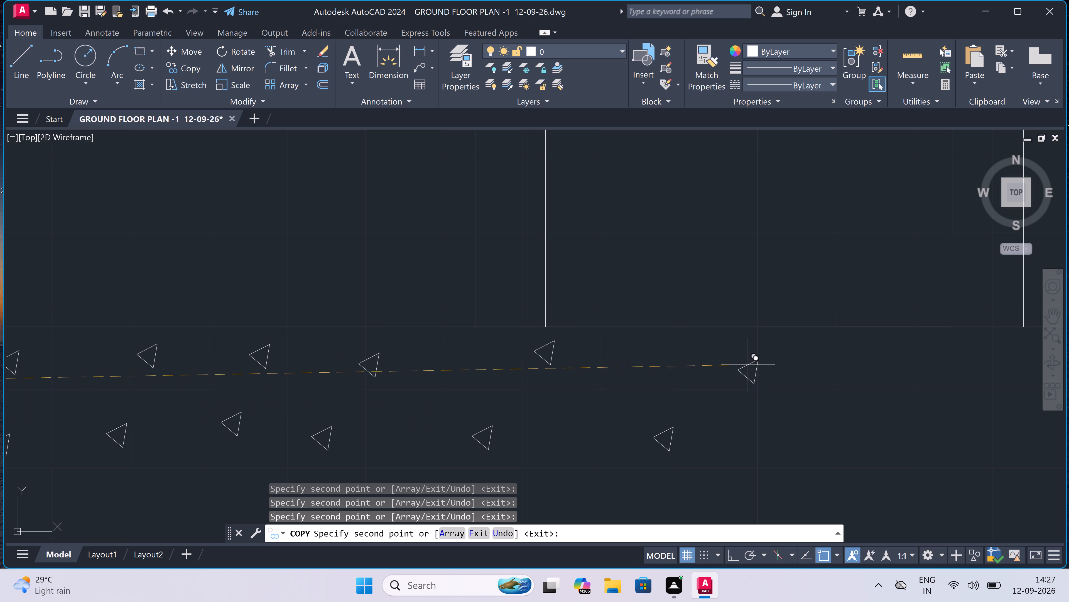
left_click(766, 355)
scroll(552, 321, "down", 4)
scroll(621, 330, "up", 4)
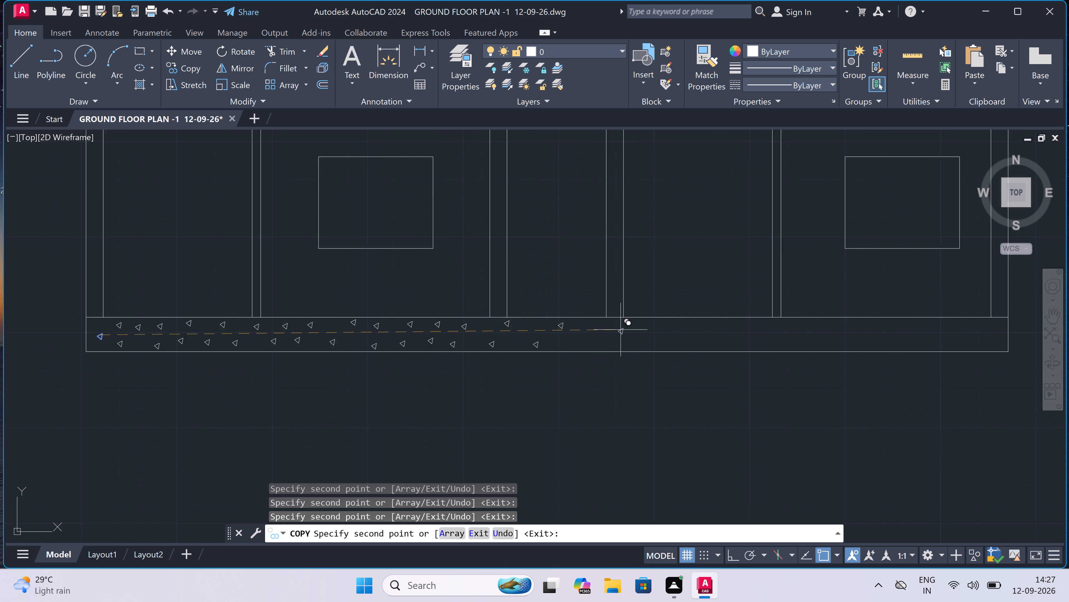
left_click(431, 371)
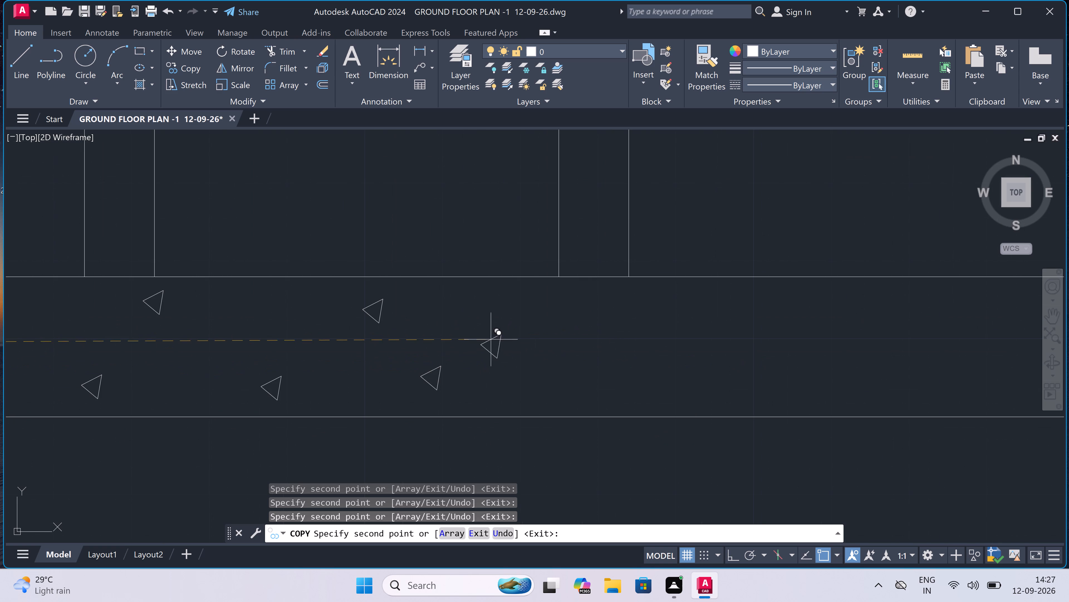
left_click(559, 313)
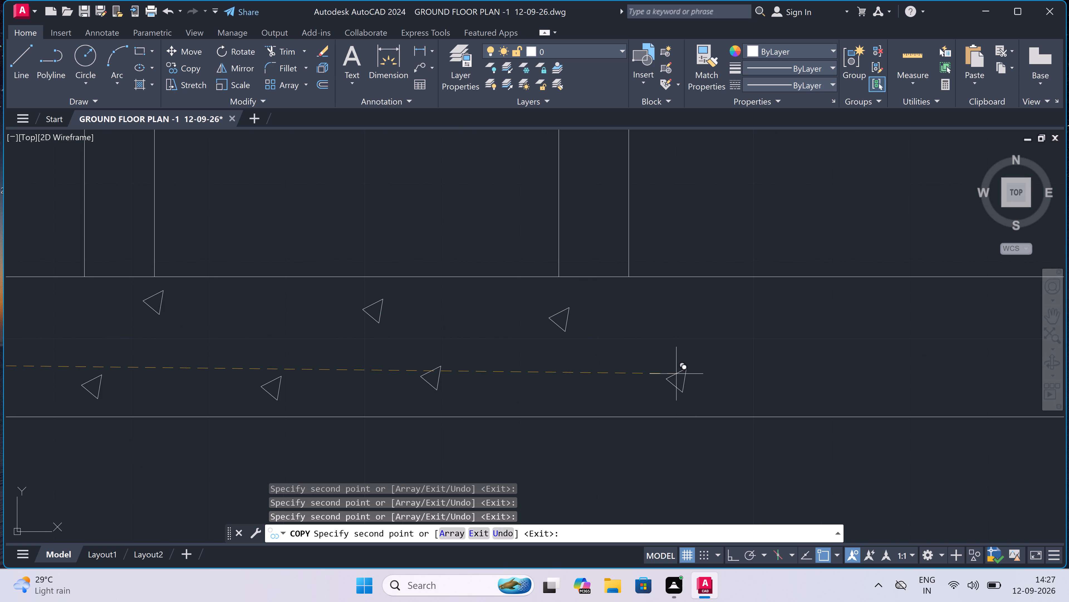
Scatter seven triangle copies in the base strip beneath the bay between the middle bay and the right-hand window bay.
left_click(677, 374)
scroll(554, 372, "down", 4)
scroll(591, 356, "up", 3)
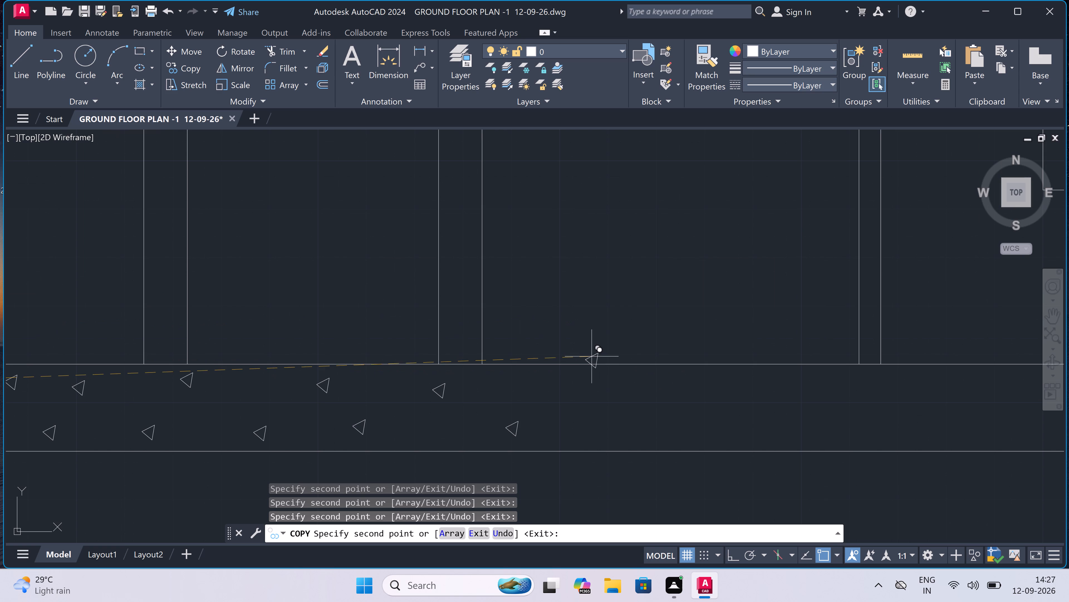
left_click(566, 375)
left_click(589, 430)
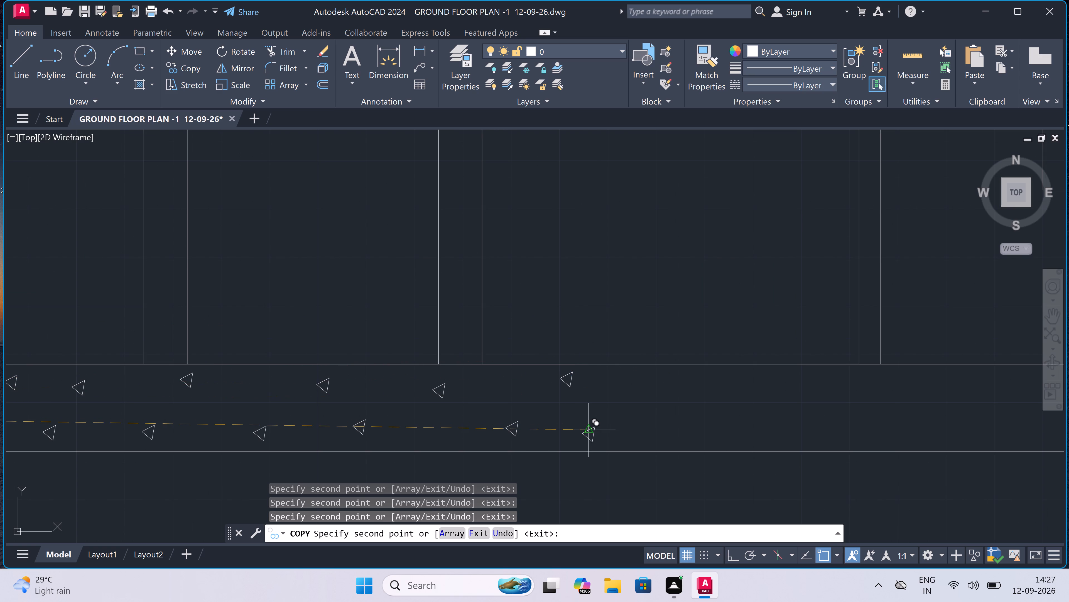
left_click(659, 382)
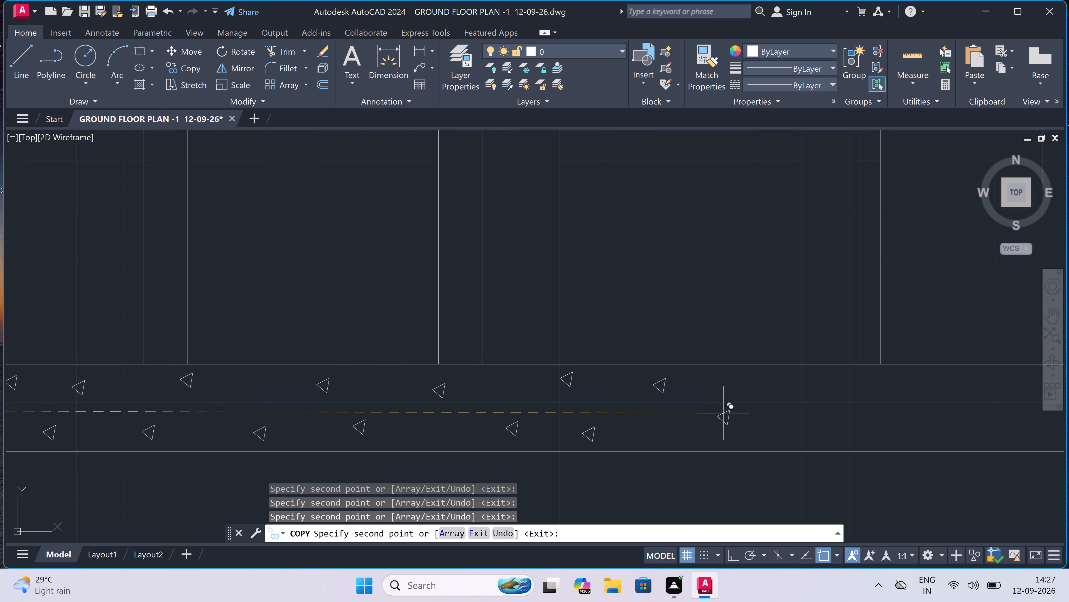
left_click(727, 423)
scroll(388, 442, "down", 3)
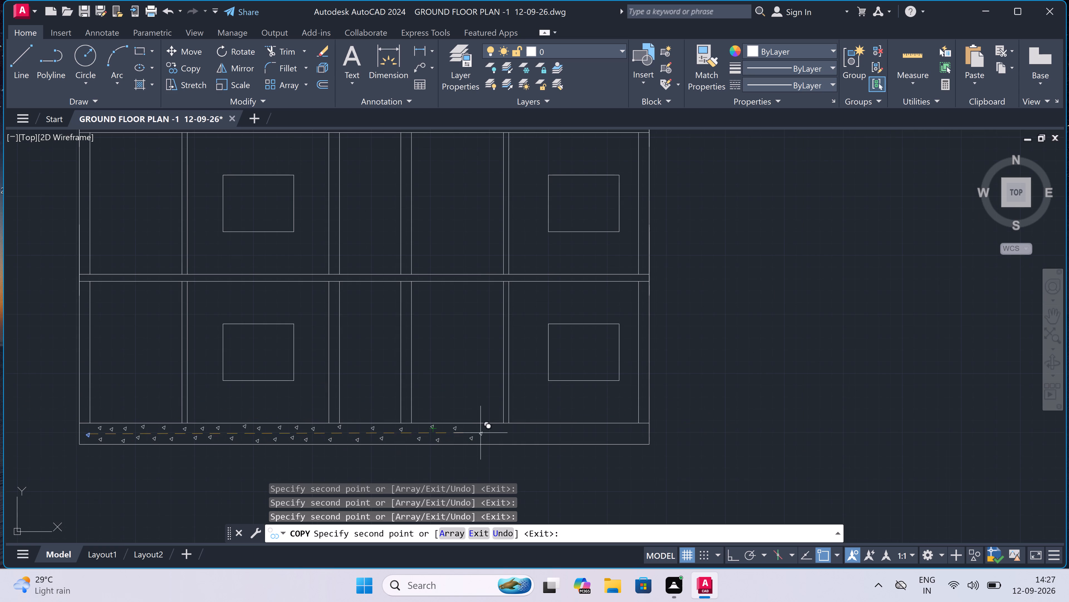
scroll(519, 431, "up", 4)
scroll(338, 420, "down", 2)
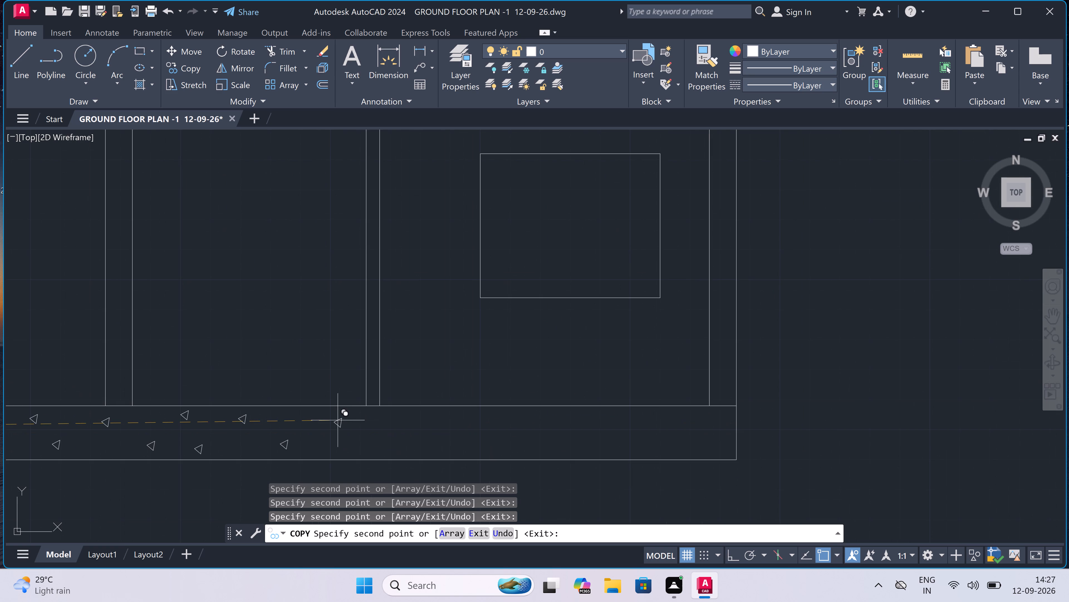
left_click(337, 420)
left_click(378, 445)
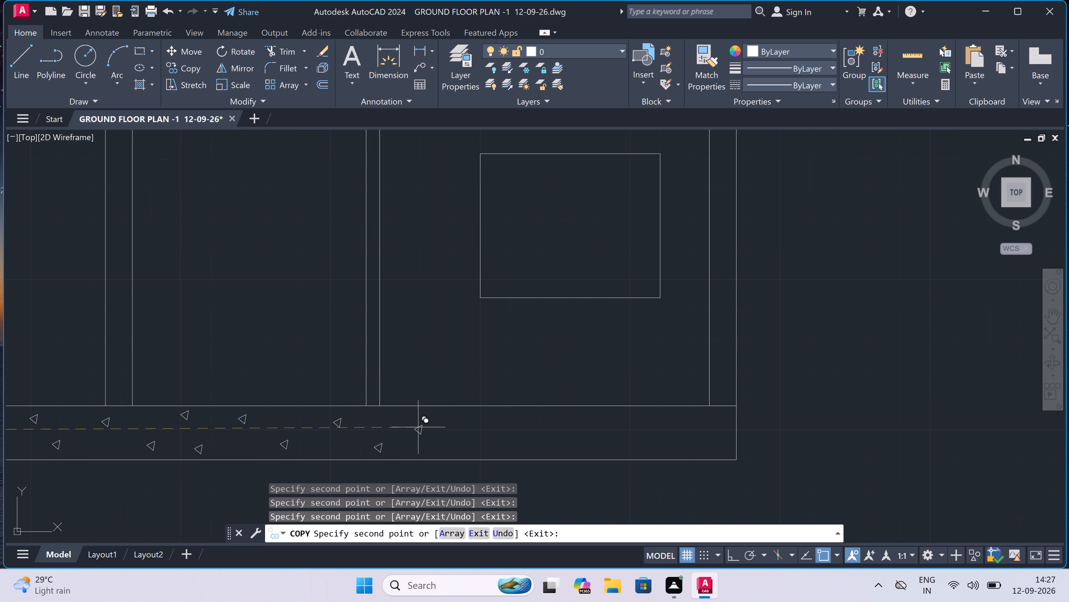
Place nine more staggered triangle copies beneath the right-hand window bay to the base strip's right end, and finish copying.
left_click(418, 426)
left_click(469, 427)
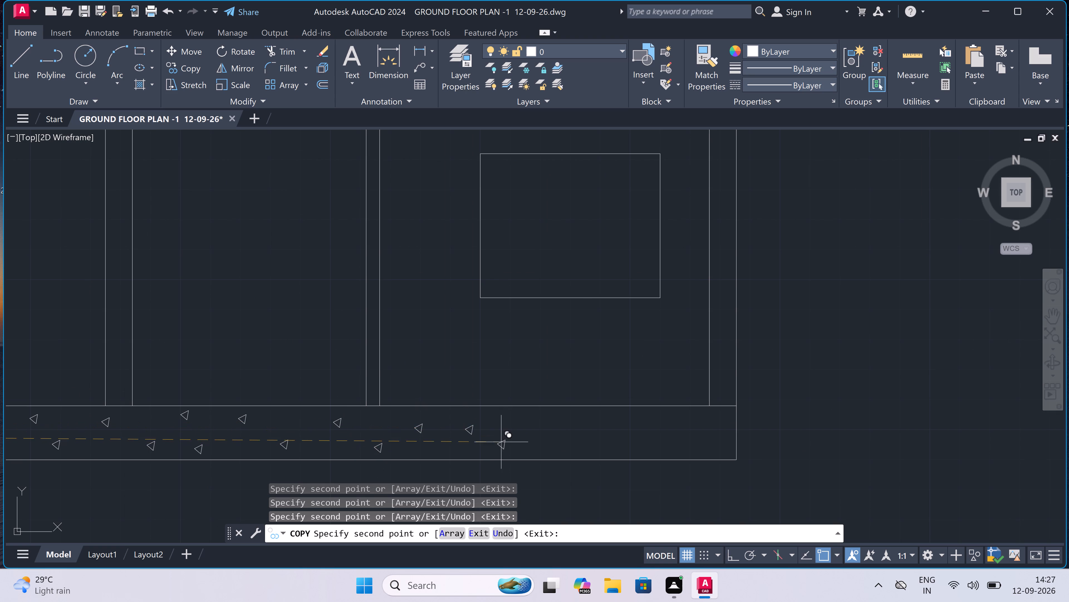
left_click(503, 442)
left_click(547, 416)
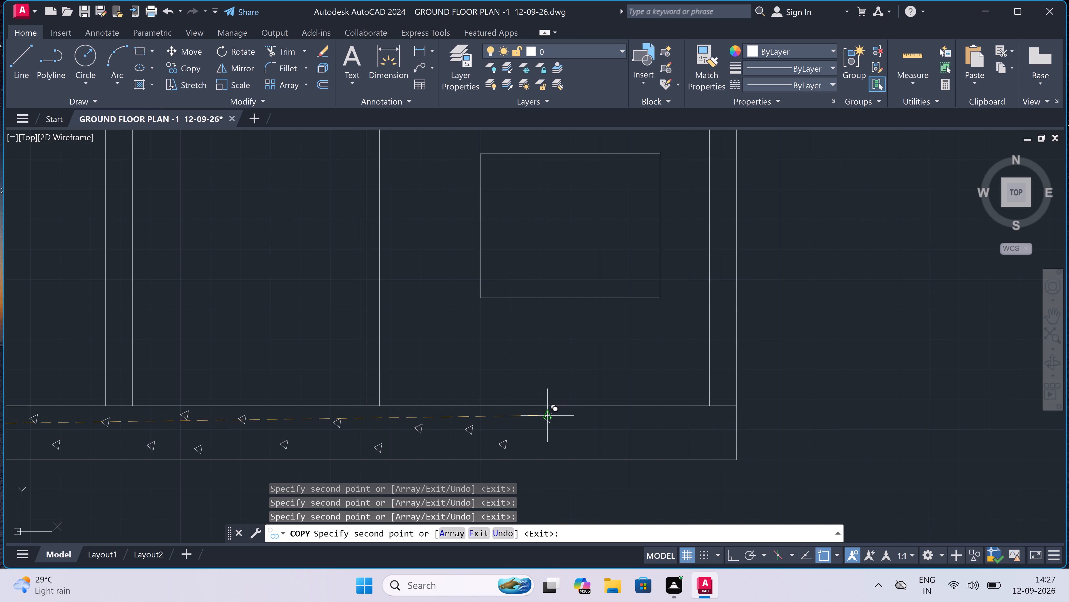
left_click(565, 442)
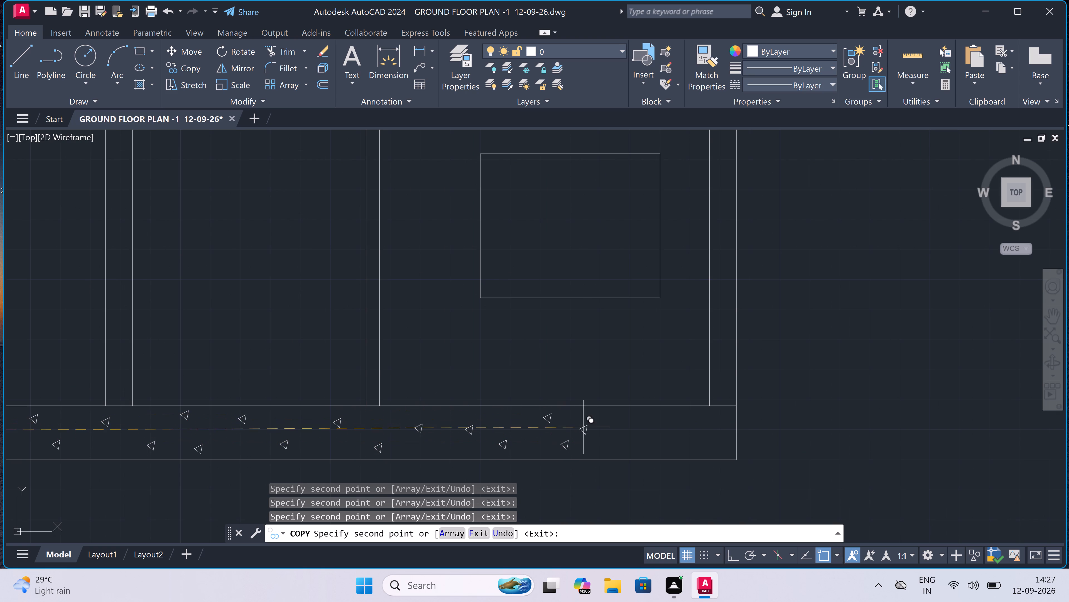
left_click(607, 419)
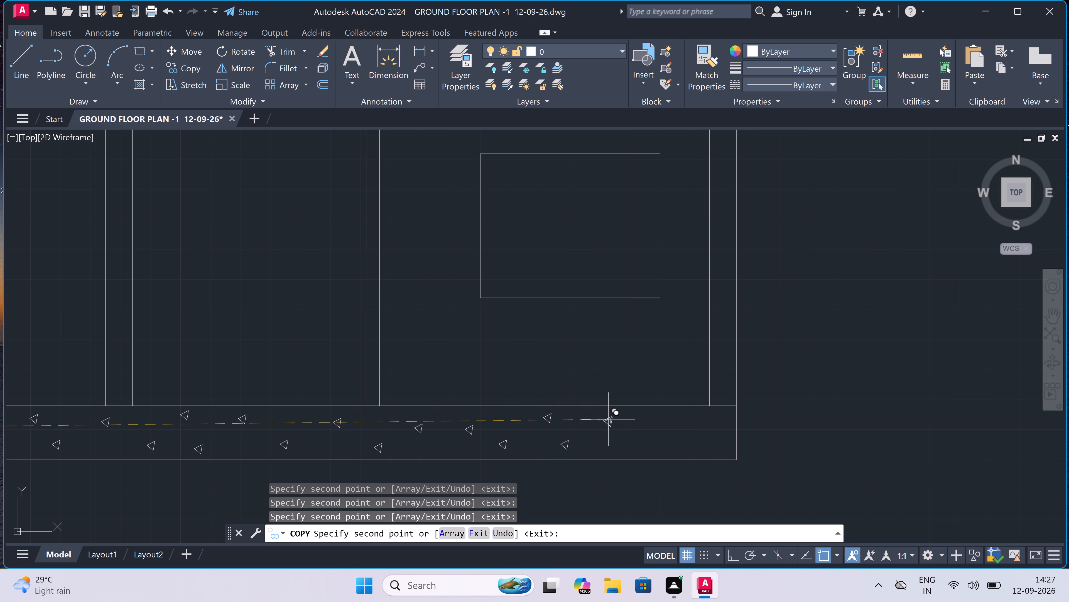
left_click(656, 440)
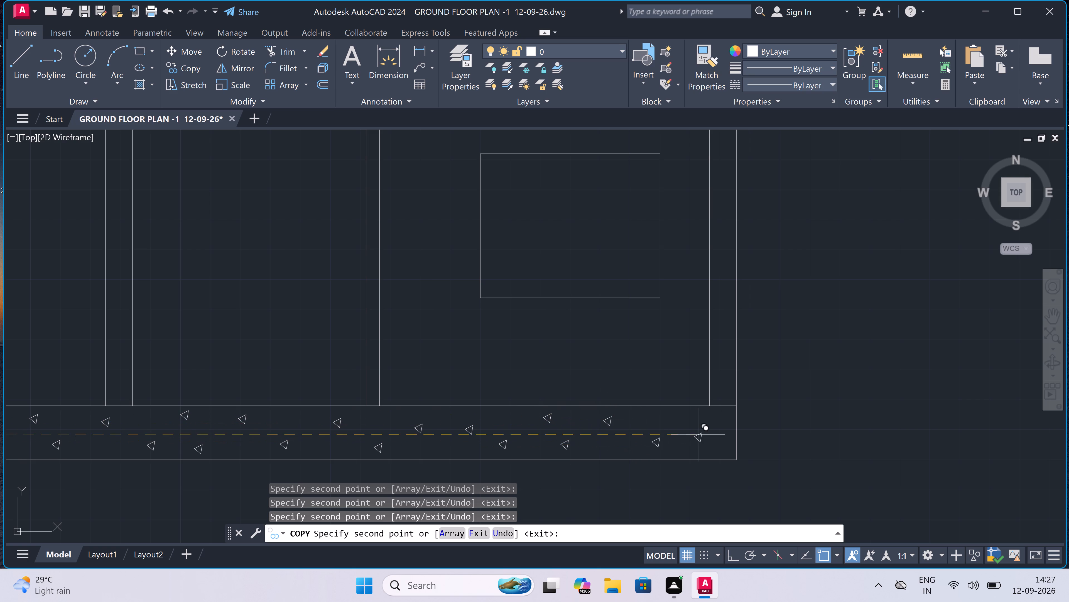
left_click(691, 420)
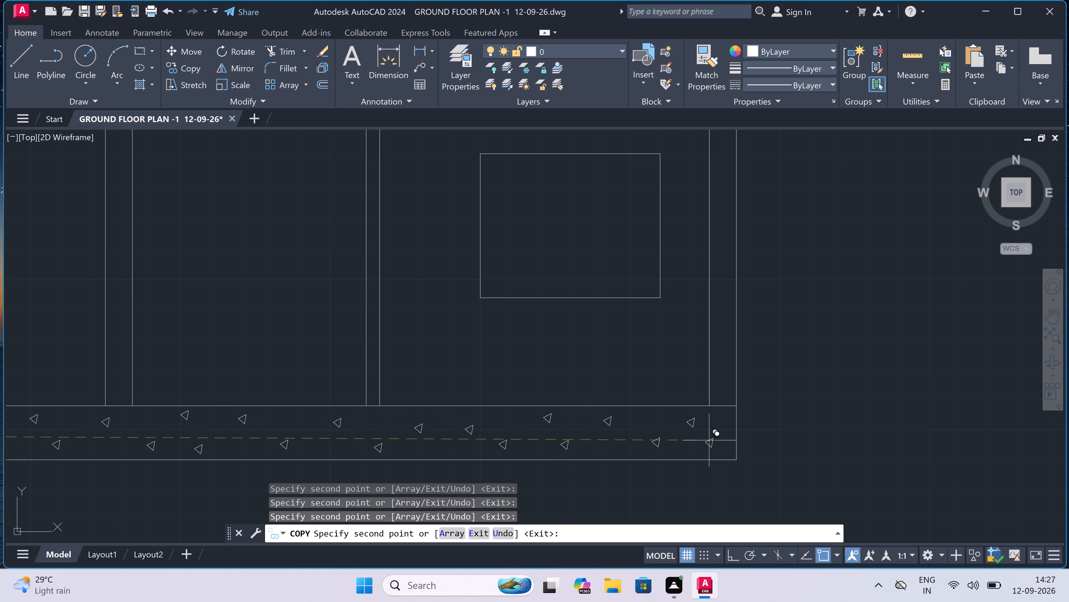
left_click(719, 443)
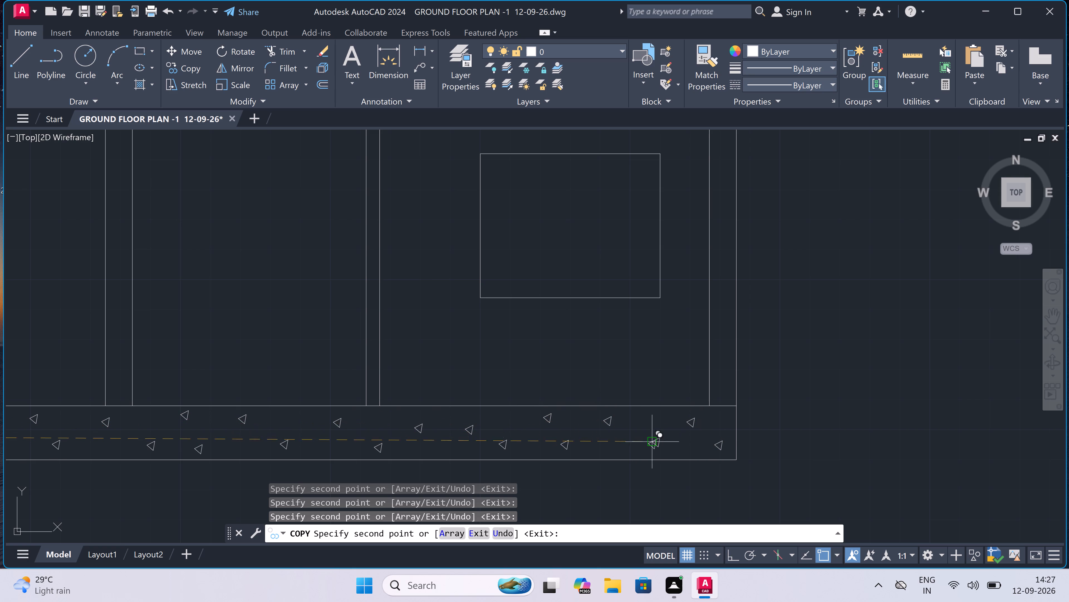
key("Escape")
Review the windowed section as a whole, including its filled base strip and its upper right corner.
scroll(614, 409, "down", 3)
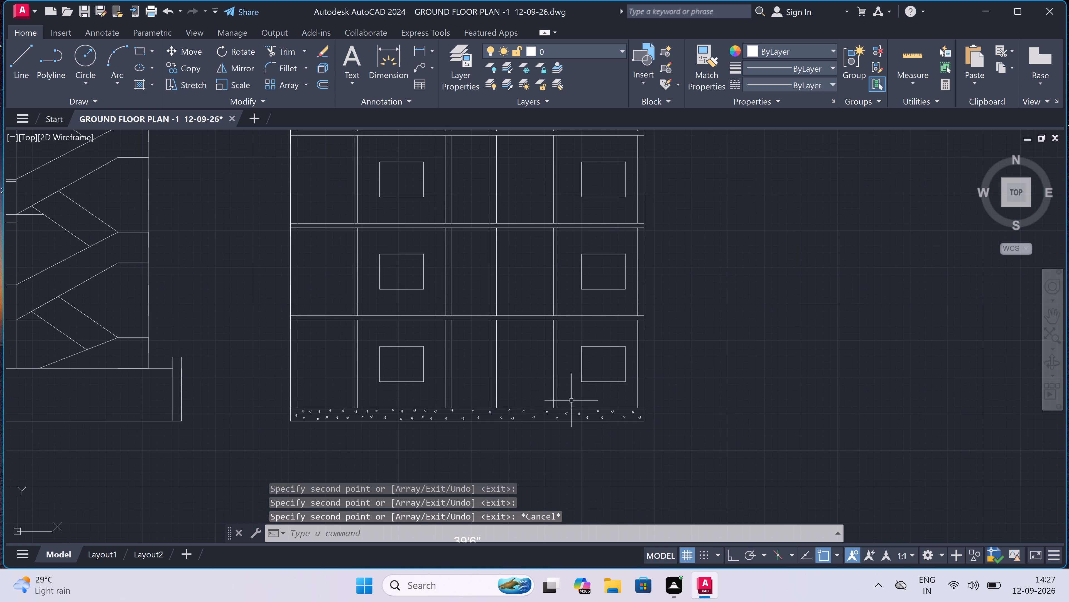
scroll(522, 389, "down", 1)
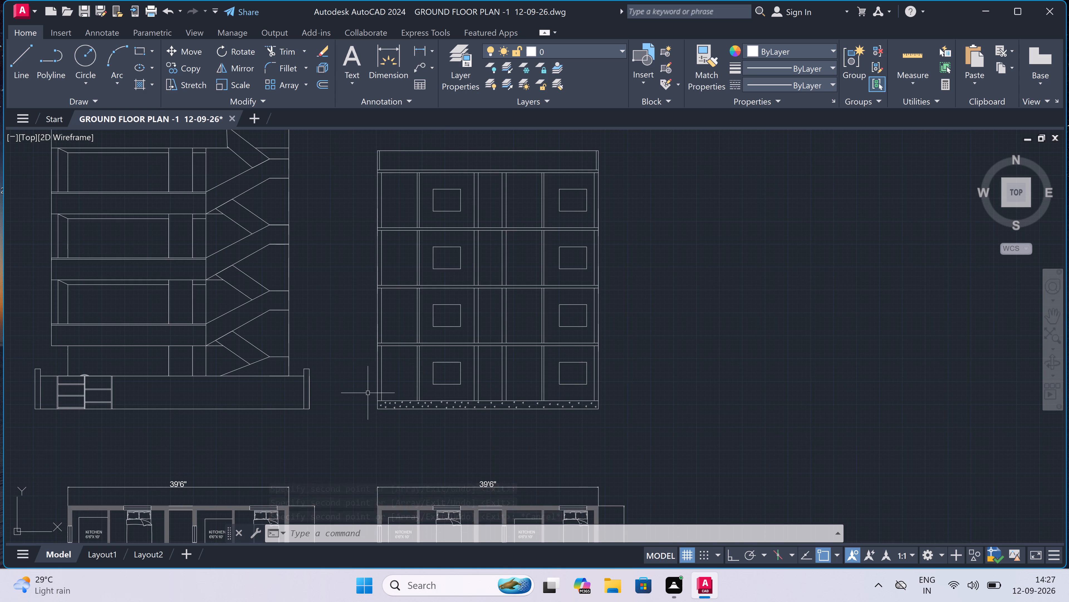
scroll(368, 394, "down", 1)
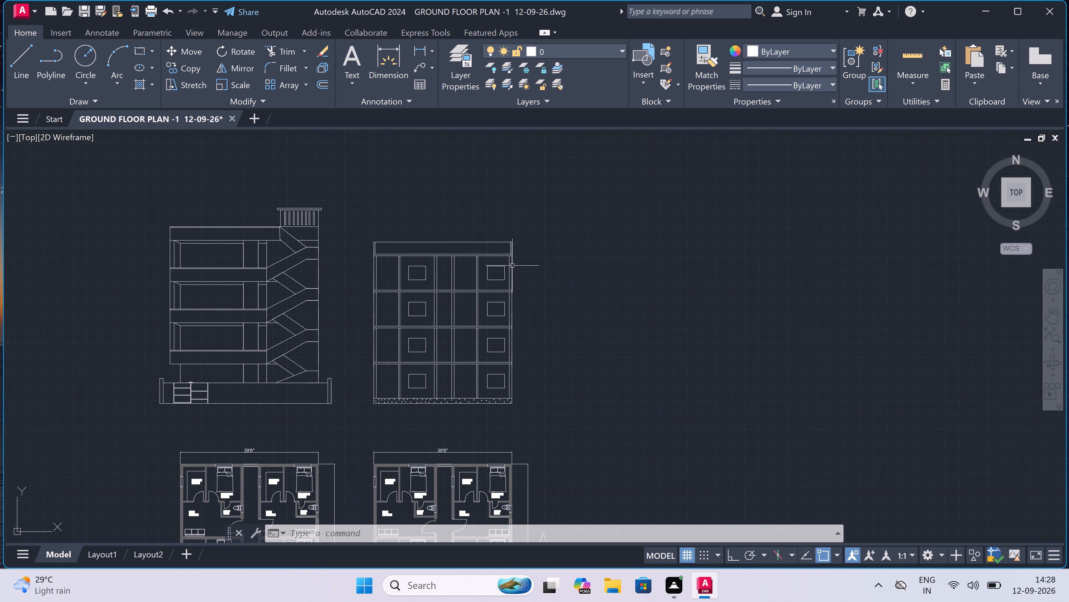
scroll(510, 266, "up", 2)
scroll(551, 235, "up", 1)
scroll(552, 234, "down", 2)
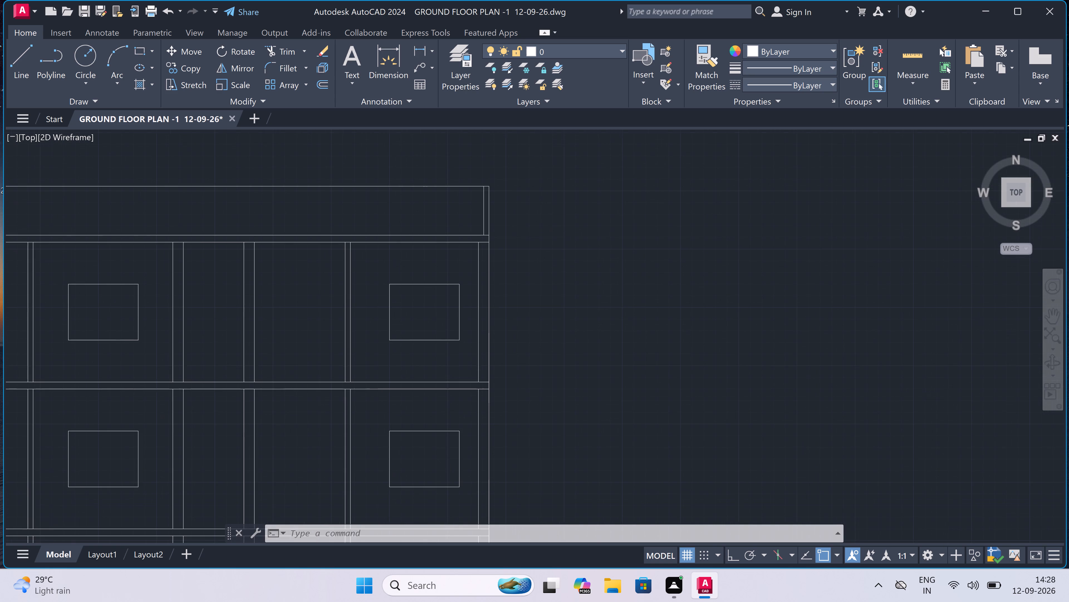
scroll(595, 217, "up", 2)
scroll(583, 242, "down", 4)
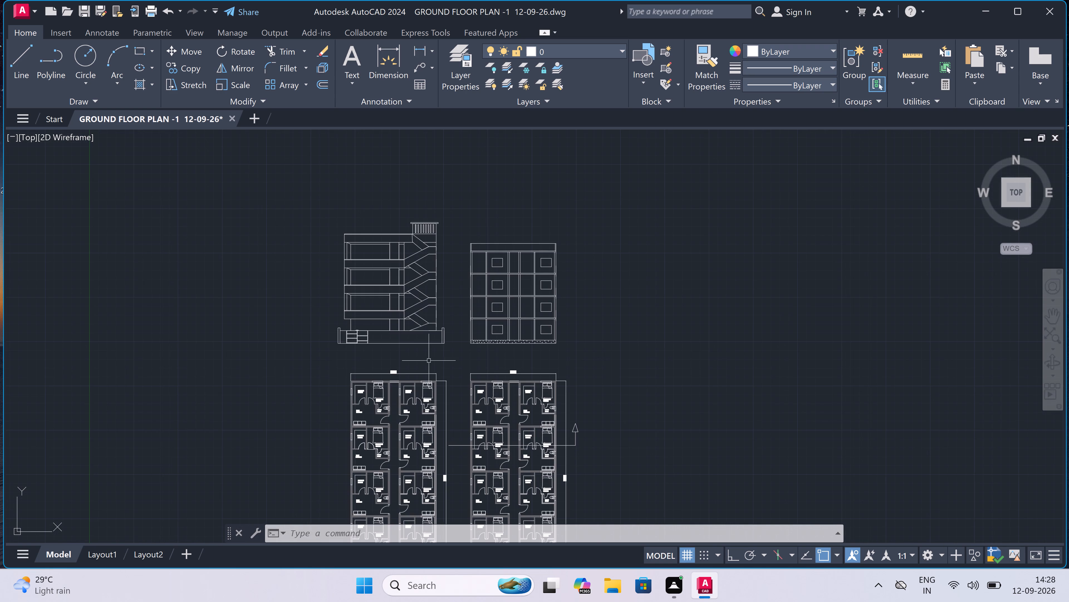
Add multiline text reading SECTION in the gap beneath the staircase drawing's base.
scroll(347, 364, "up", 3)
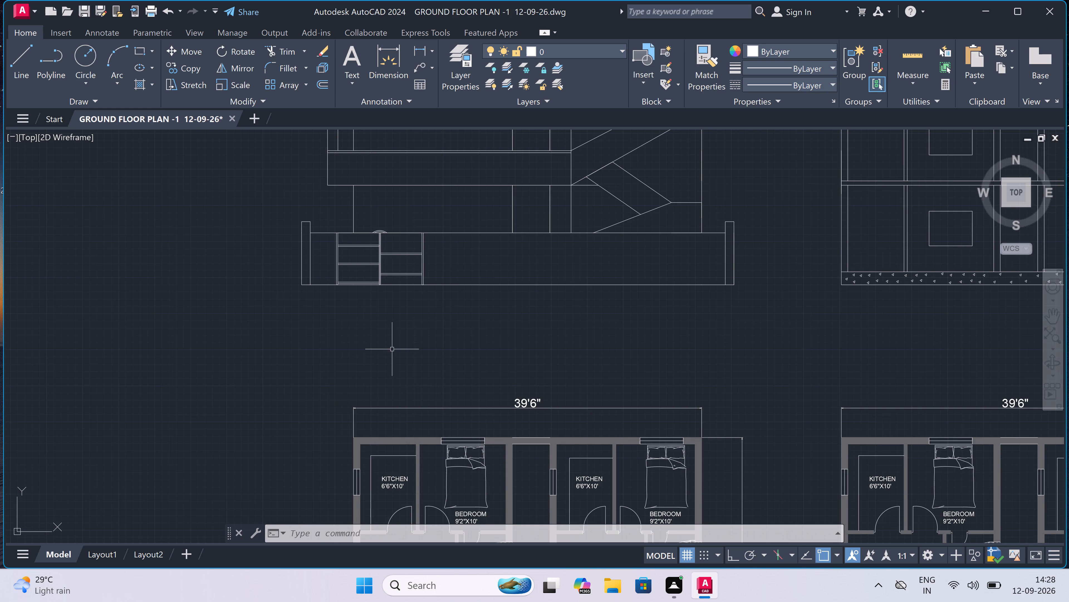
scroll(457, 338, "up", 1)
type("mt")
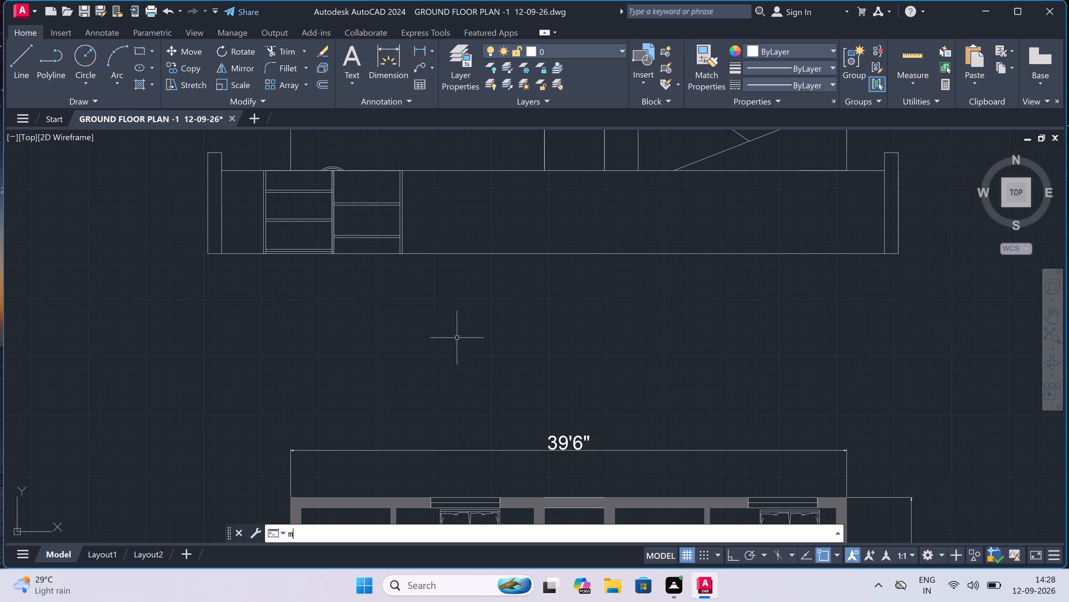
key("space")
left_click_drag(429, 317, 448, 322)
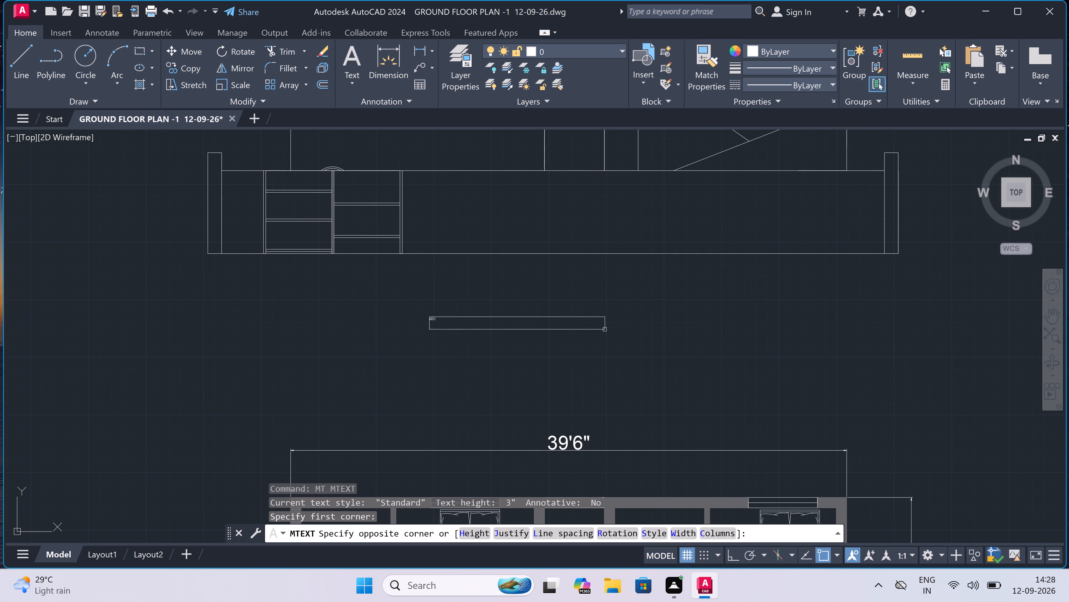
left_click(908, 332)
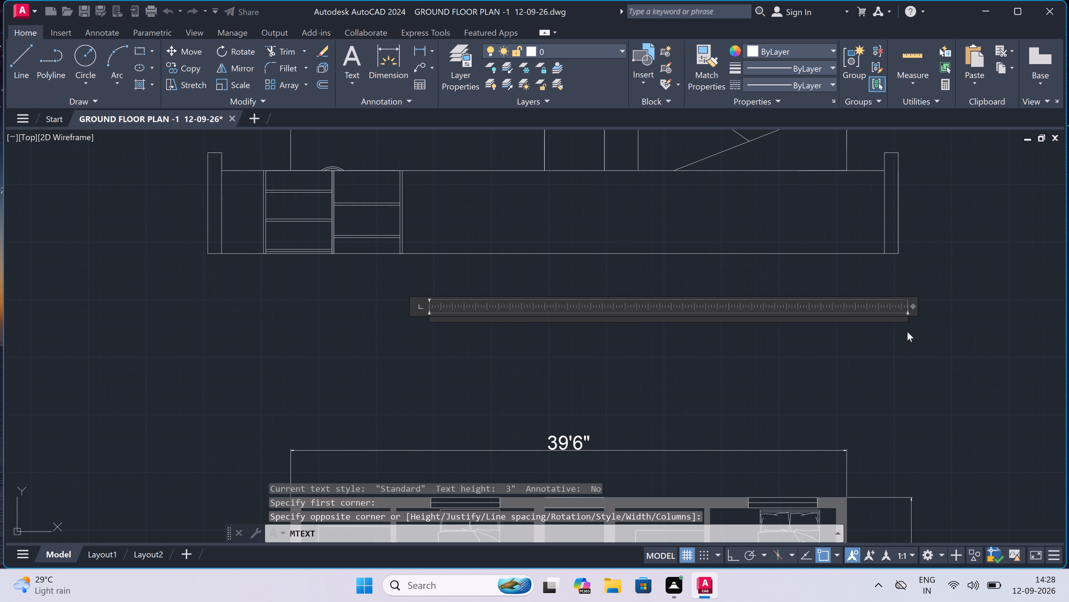
type("SEC")
type("TIO")
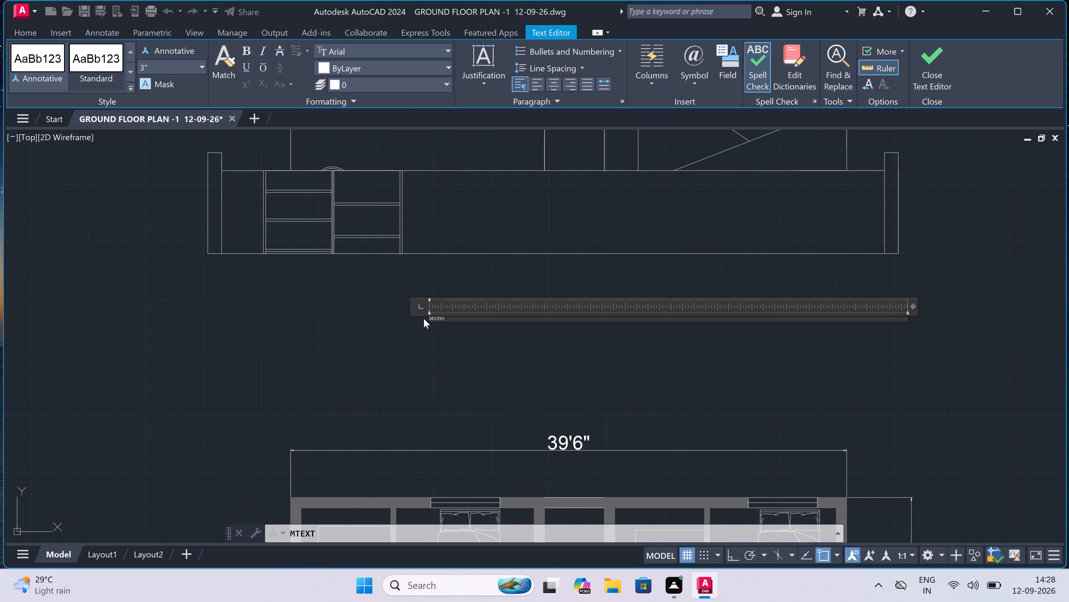
scroll(431, 323, "up", 4)
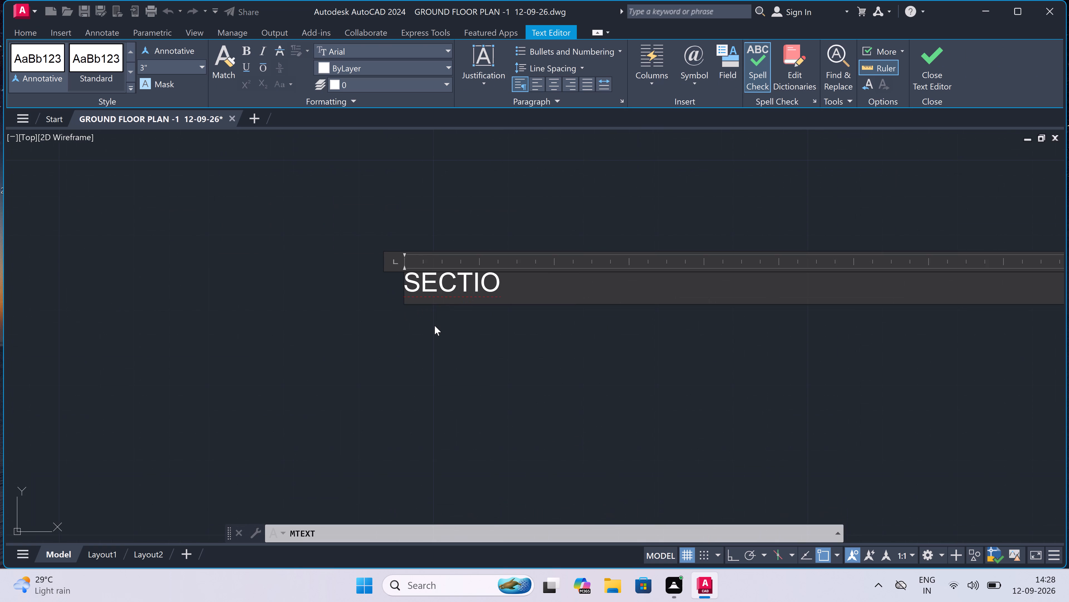
key("n")
left_click(429, 324)
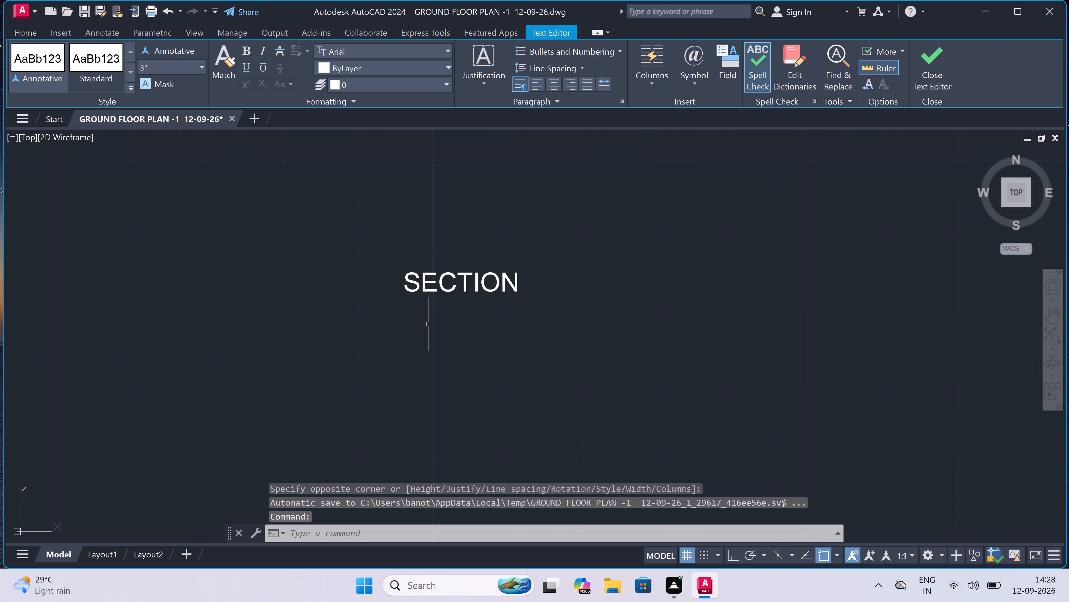
Add multiline text reading SECTION beneath the triangle-filled base strip of the windowed drawing.
scroll(510, 277, "down", 5)
scroll(455, 290, "down", 4)
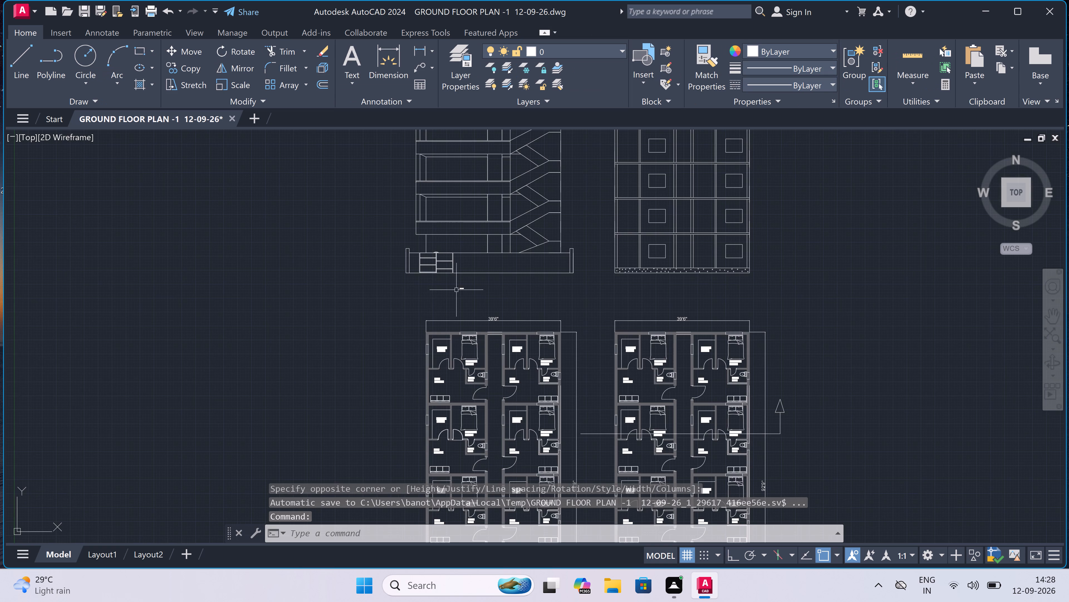
scroll(767, 299, "up", 4)
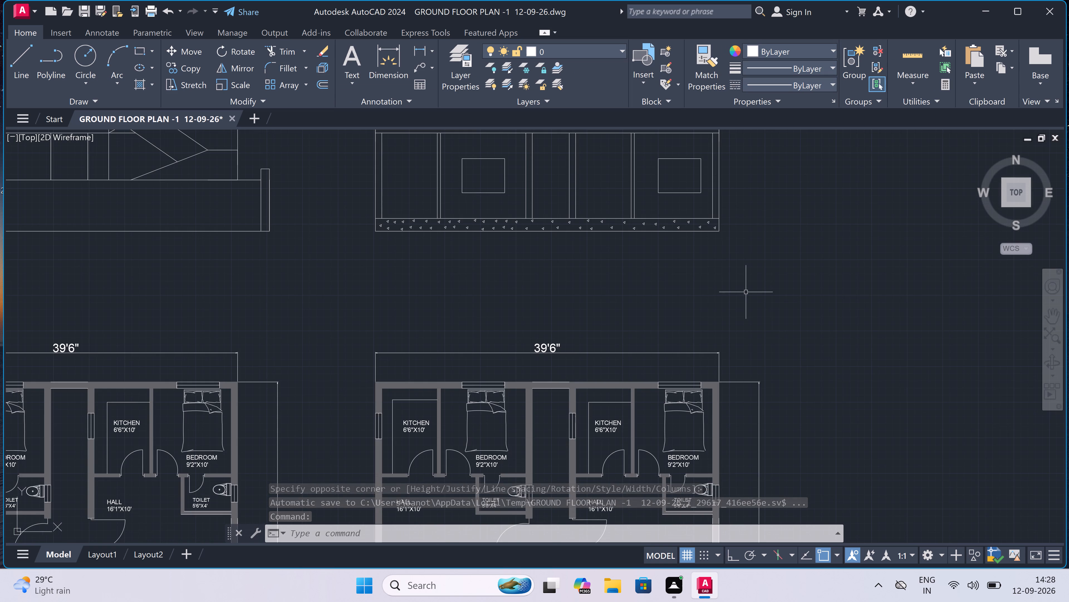
type("MT")
key("space")
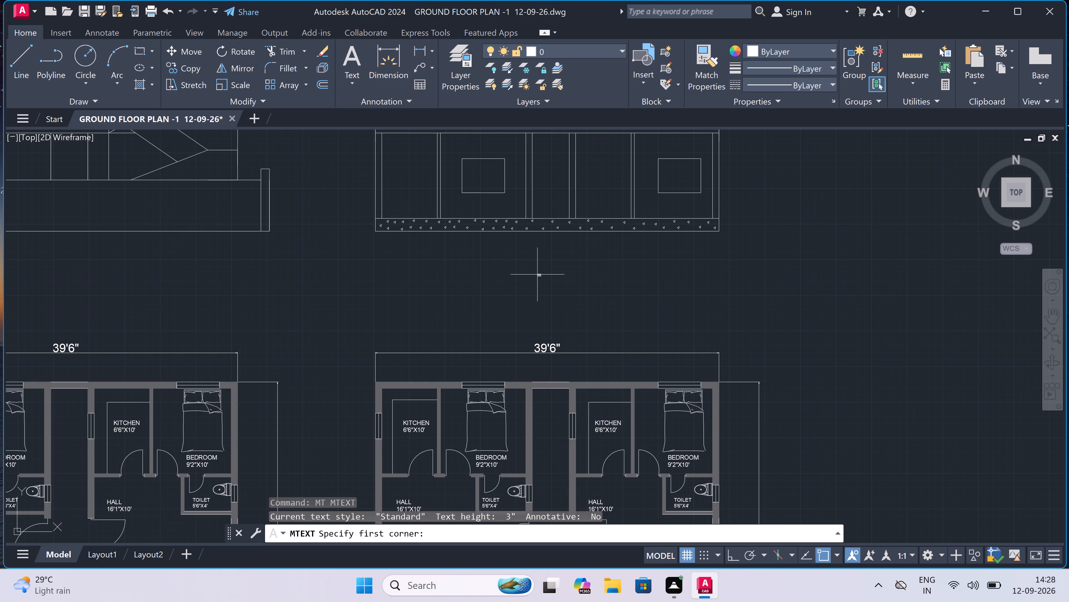
left_click_drag(495, 270, 498, 271)
left_click(650, 283)
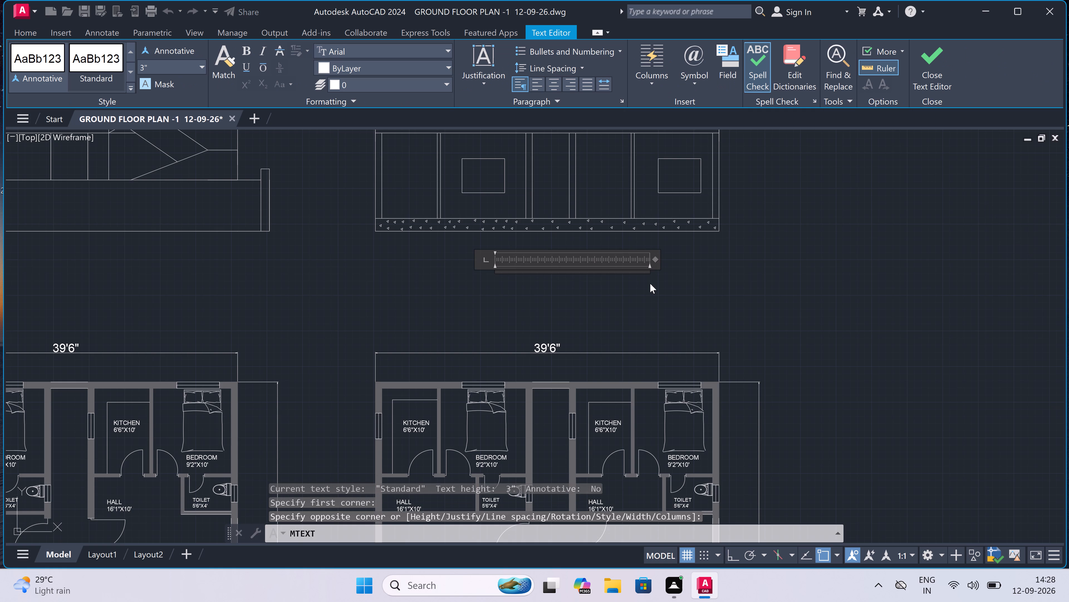
type("SE")
type("CTION")
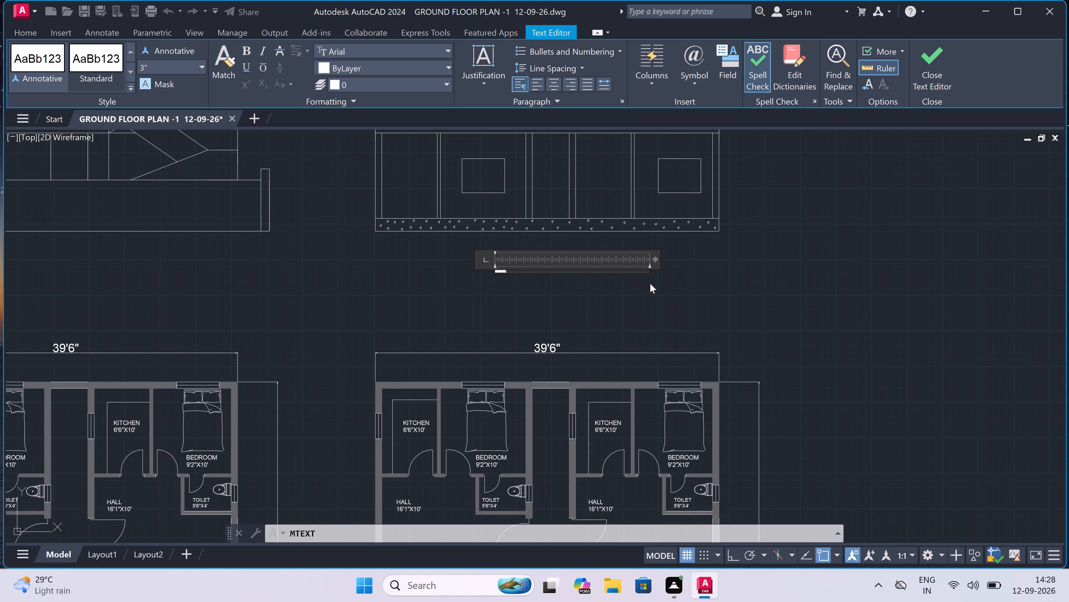
scroll(498, 283, "up", 4)
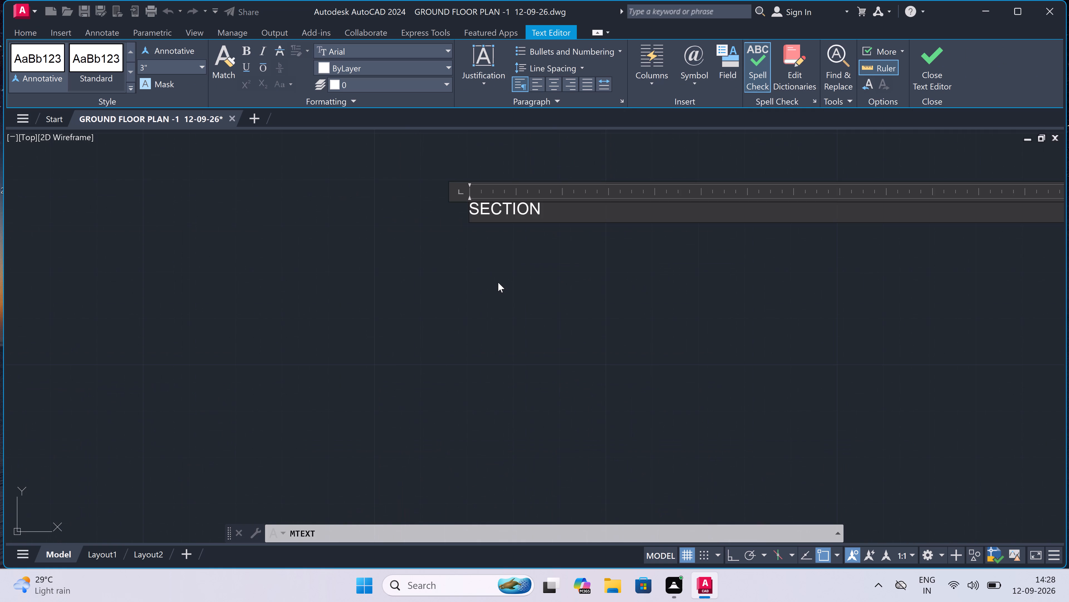
left_click(498, 283)
Replace the title text beneath the staircase drawing with ELEVATION.
scroll(498, 283, "down", 7)
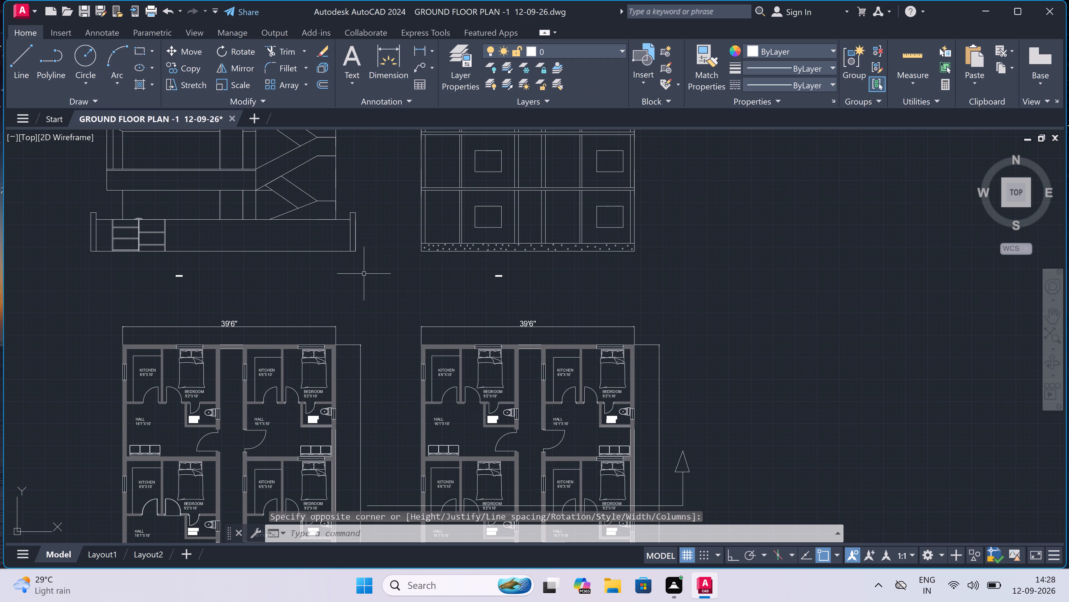
scroll(158, 265, "up", 3)
scroll(187, 305, "up", 3)
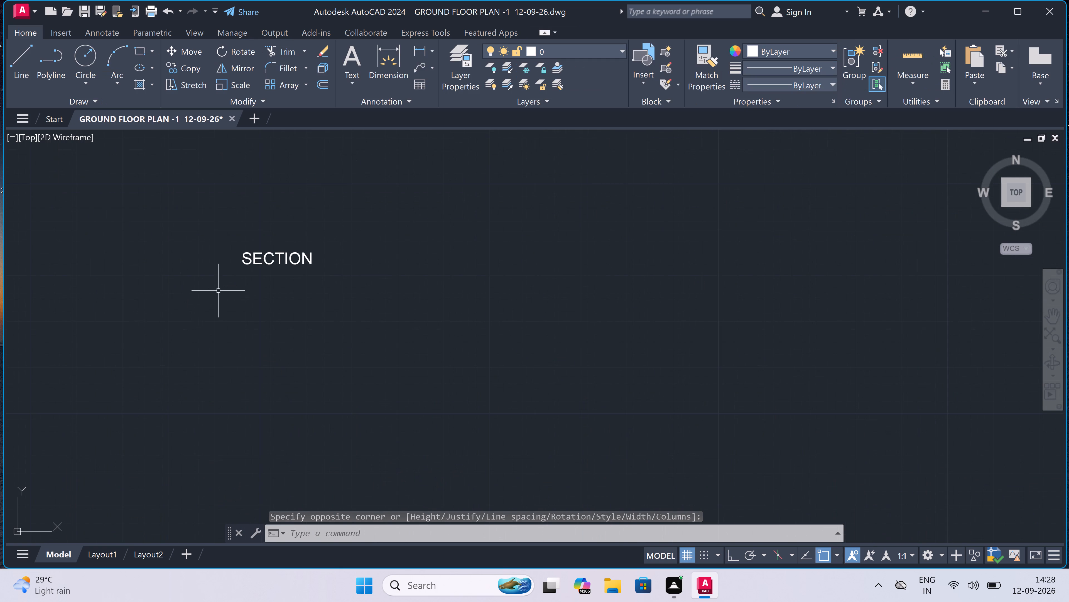
triple_click(263, 261)
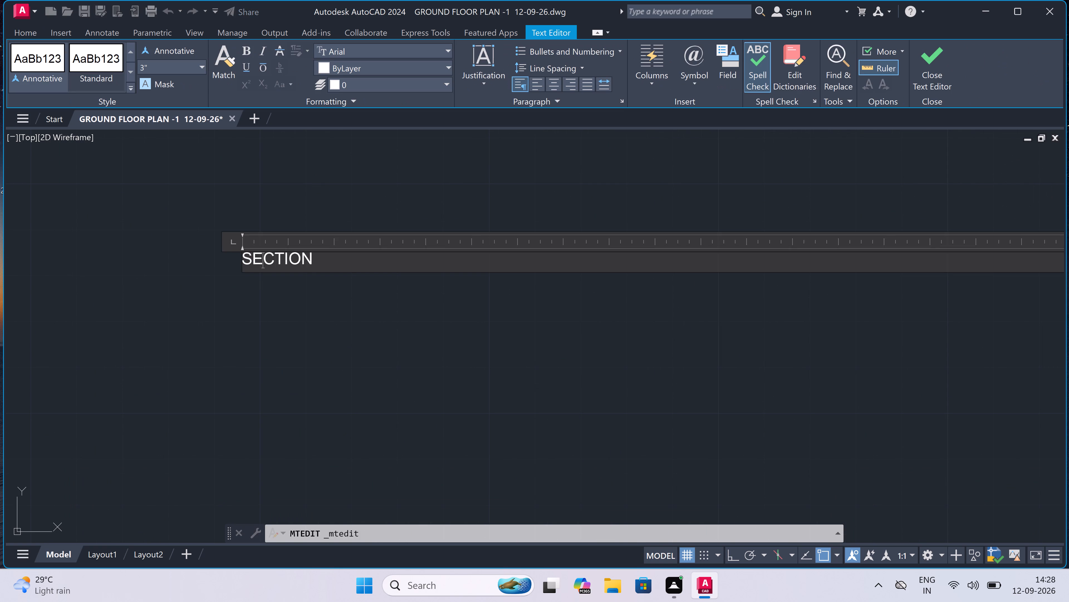
left_click(360, 255)
key("BackSpace")
key("BackSpace")
key("BackSpace")
key("BackSpace")
key("BackSpace")
key("BackSpace")
key("BackSpace")
key("BackSpace")
key("BackSpace")
key("BackSpace")
key("BackSpace")
key("BackSpace")
key("BackSpace")
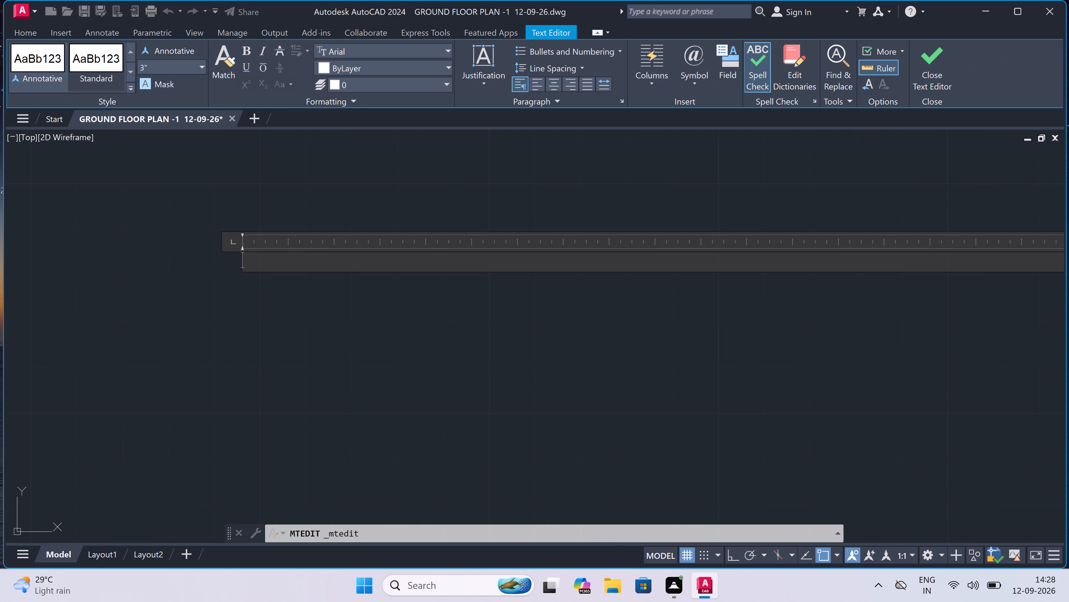
type("ELEVATION")
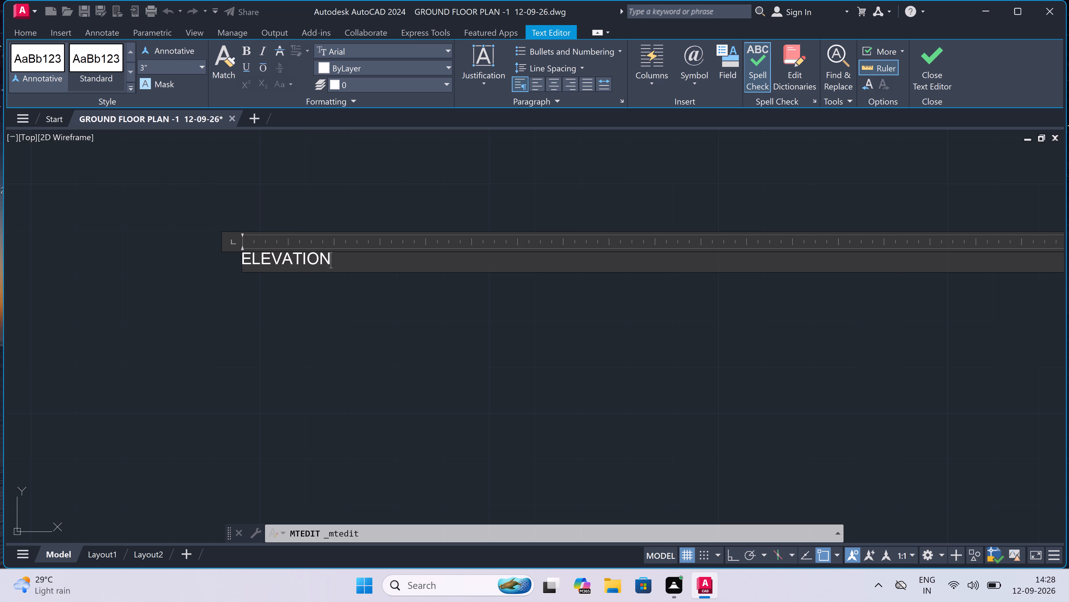
left_click(290, 301)
Extend the title beneath the windowed drawing to read SECTION-AA.
scroll(290, 300, "down", 5)
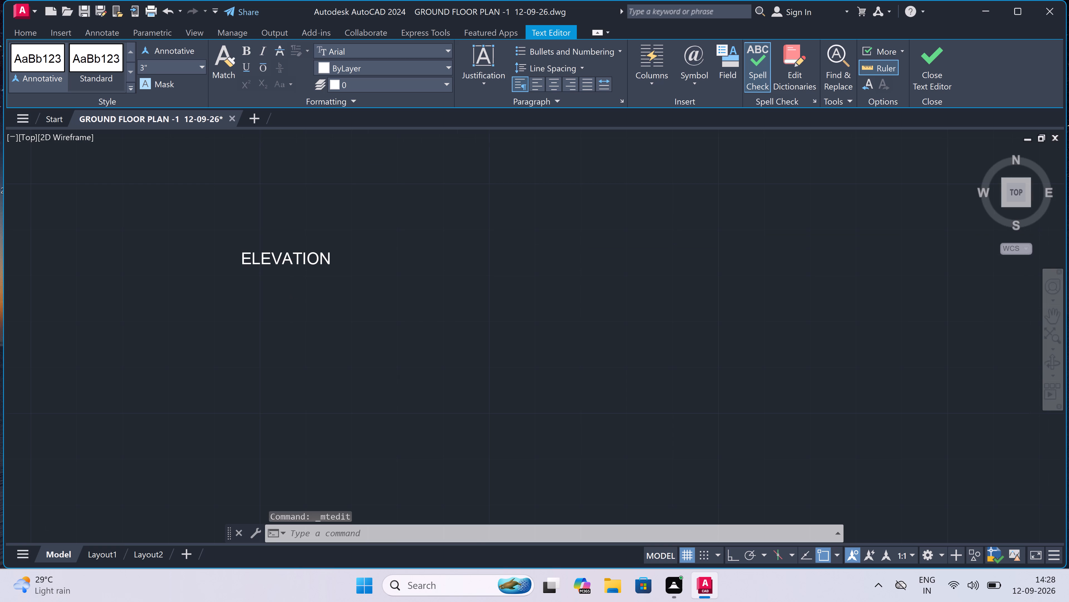
scroll(458, 300, "down", 5)
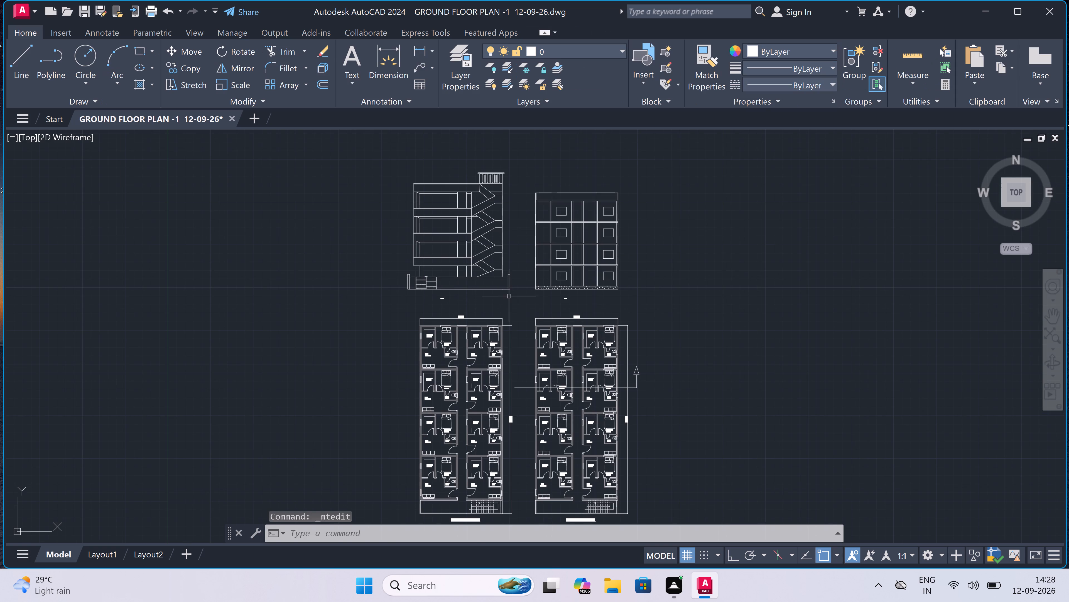
scroll(580, 297, "up", 4)
scroll(476, 304, "up", 3)
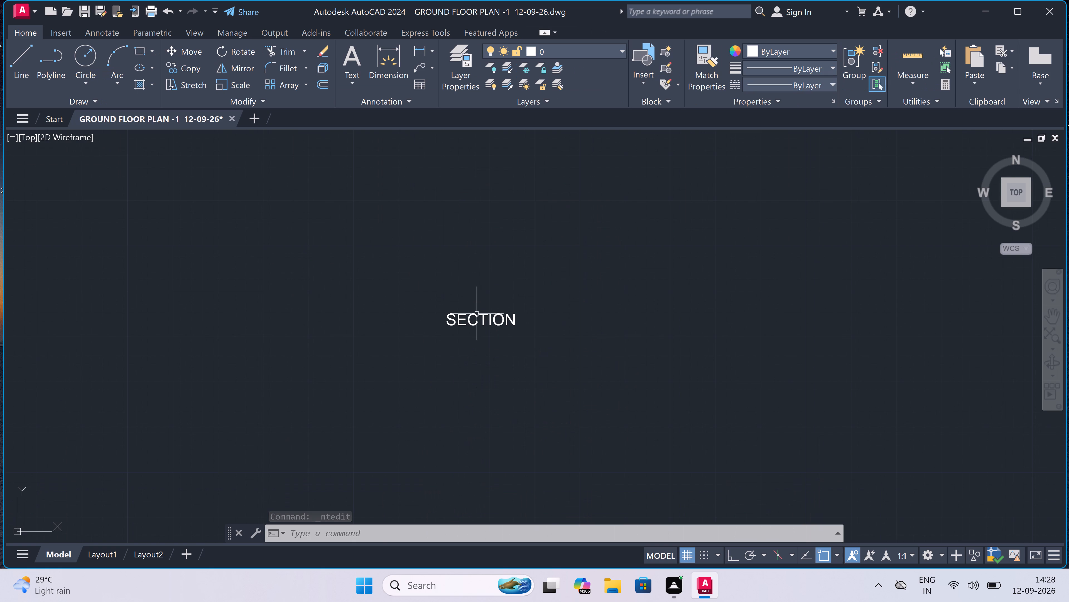
triple_click(476, 315)
left_click(533, 327)
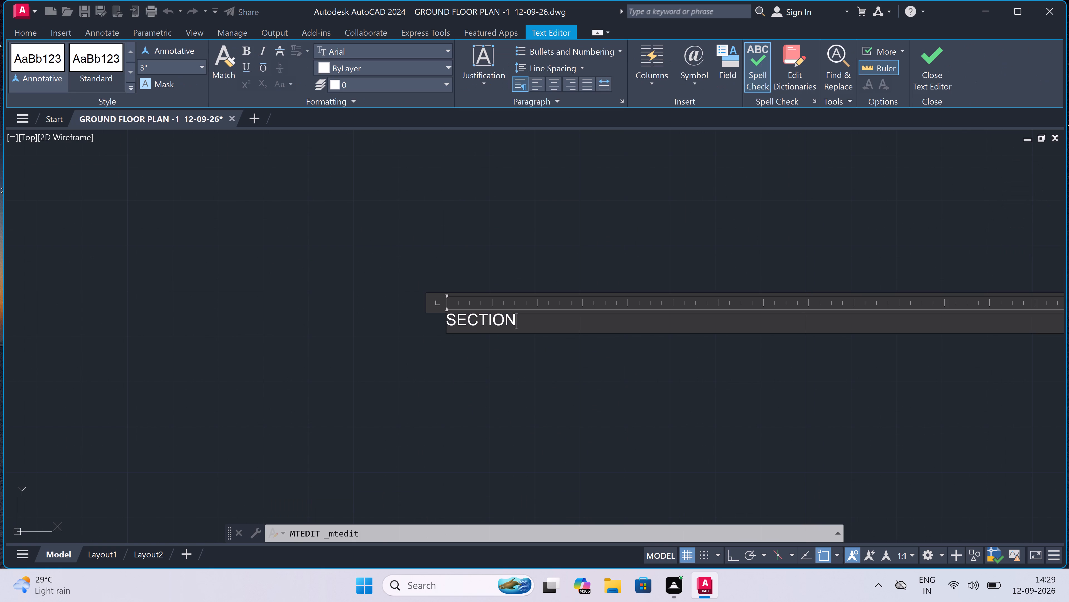
key("minus")
key("a")
key("a")
left_click(483, 255)
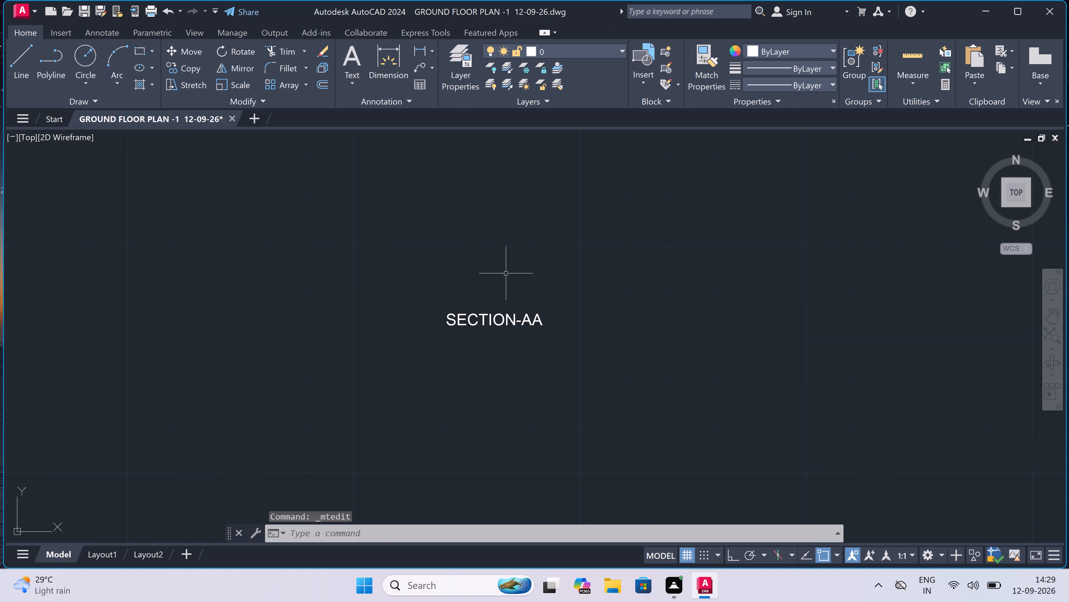
Set the text height of both the SECTION-AA and ELEVATION titles to 1' and clear the selection.
left_click_drag(582, 273, 554, 294)
left_click(341, 383)
scroll(341, 381, "down", 6)
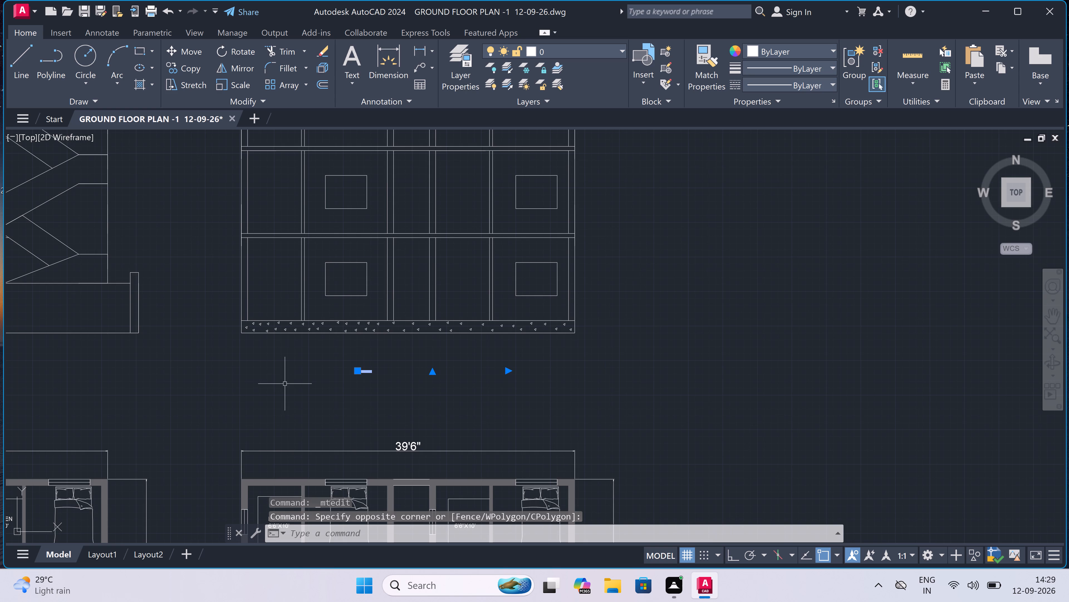
scroll(255, 384, "down", 5)
scroll(210, 386, "up", 4)
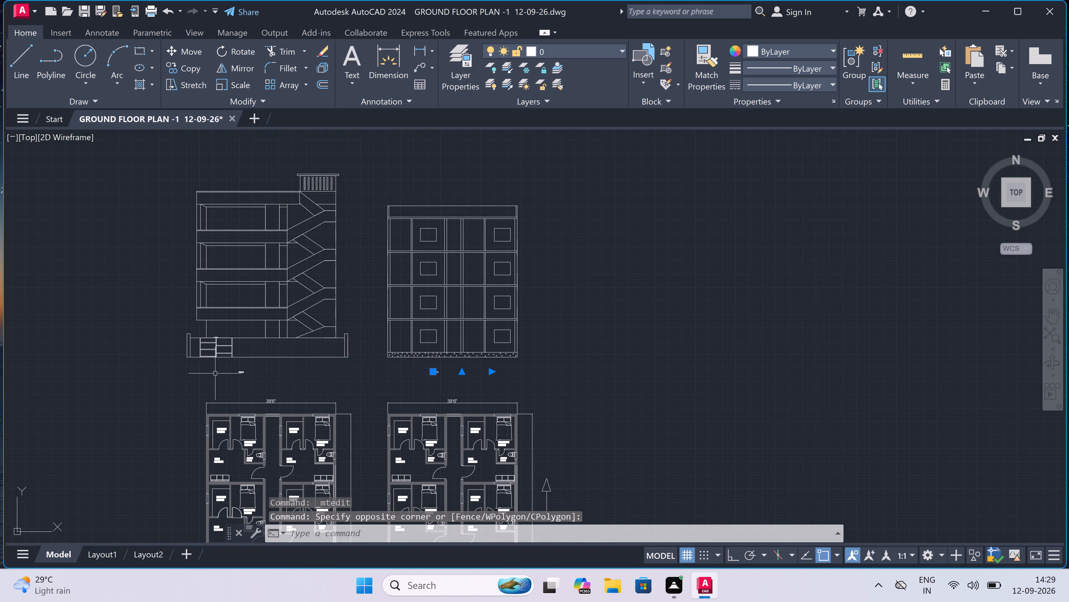
scroll(234, 371, "up", 4)
left_click(252, 375)
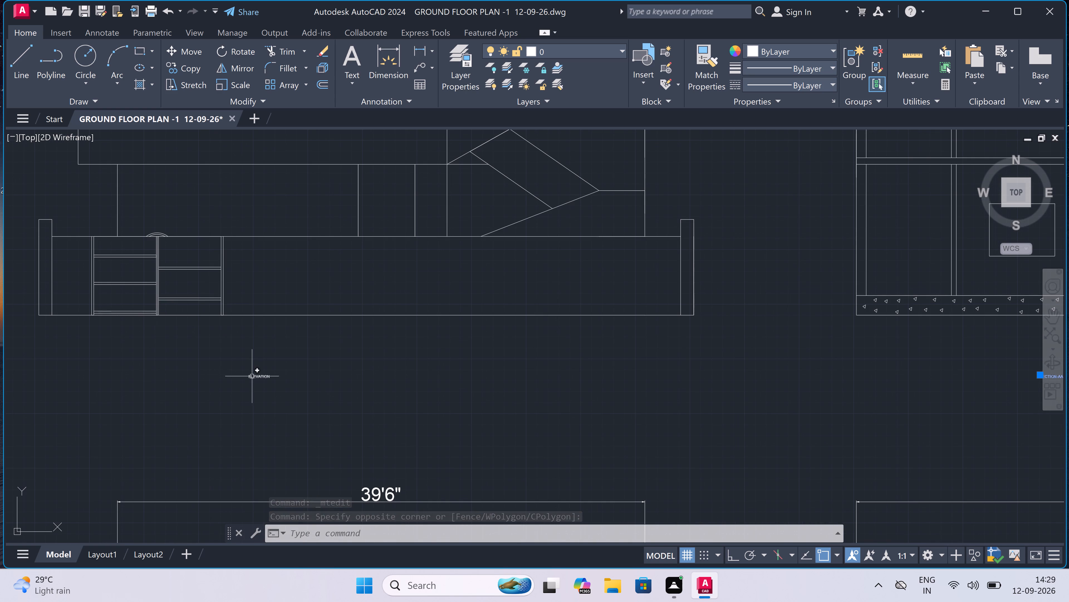
right_click(185, 367)
left_click(254, 341)
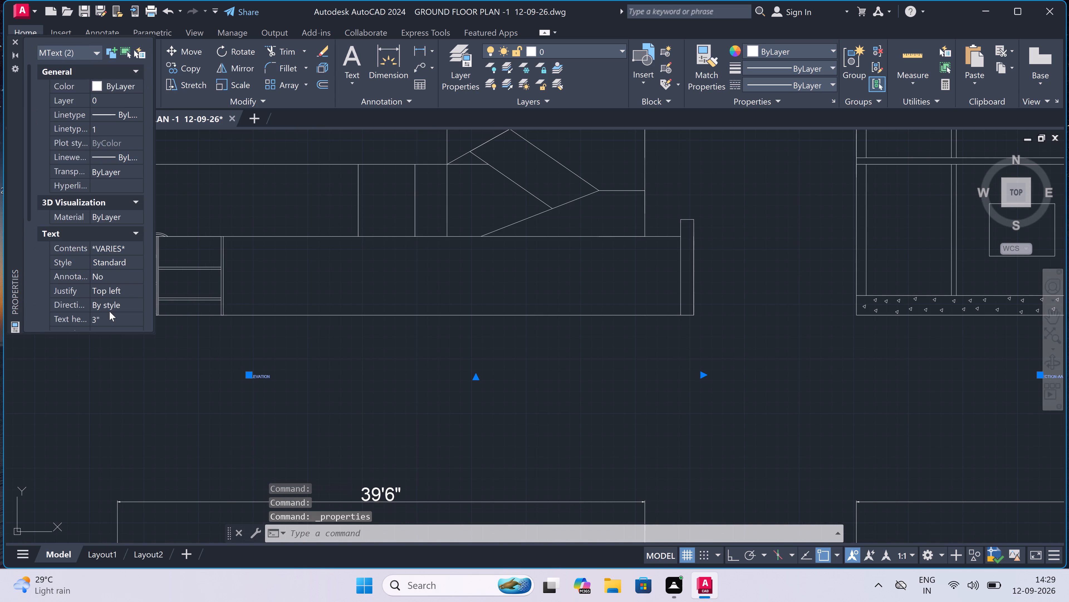
left_click(112, 314)
key("BackSpace")
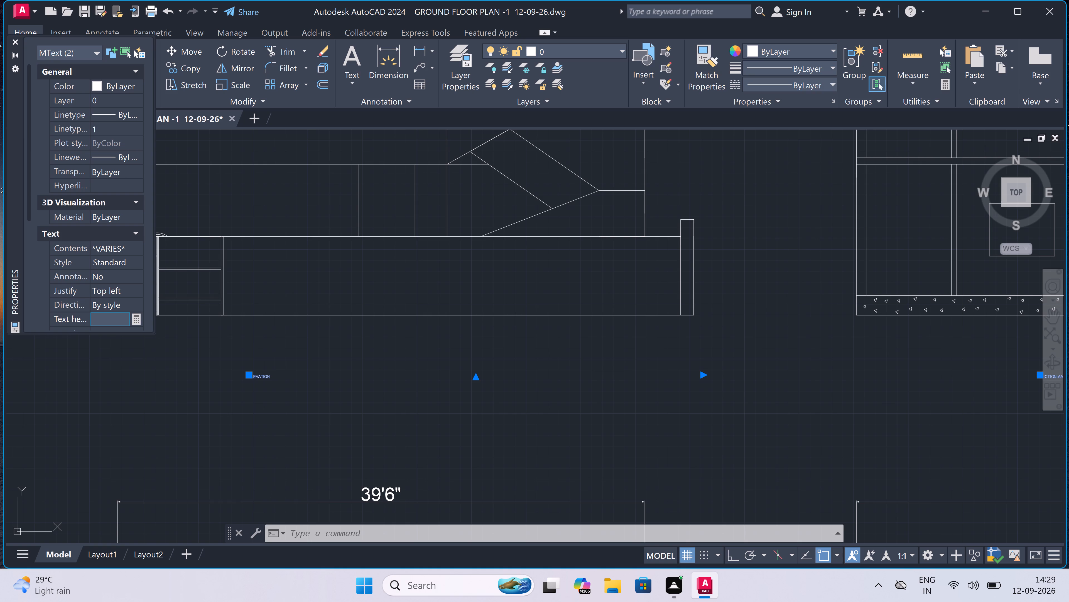
key("1")
key("apostrophe")
left_click(93, 415)
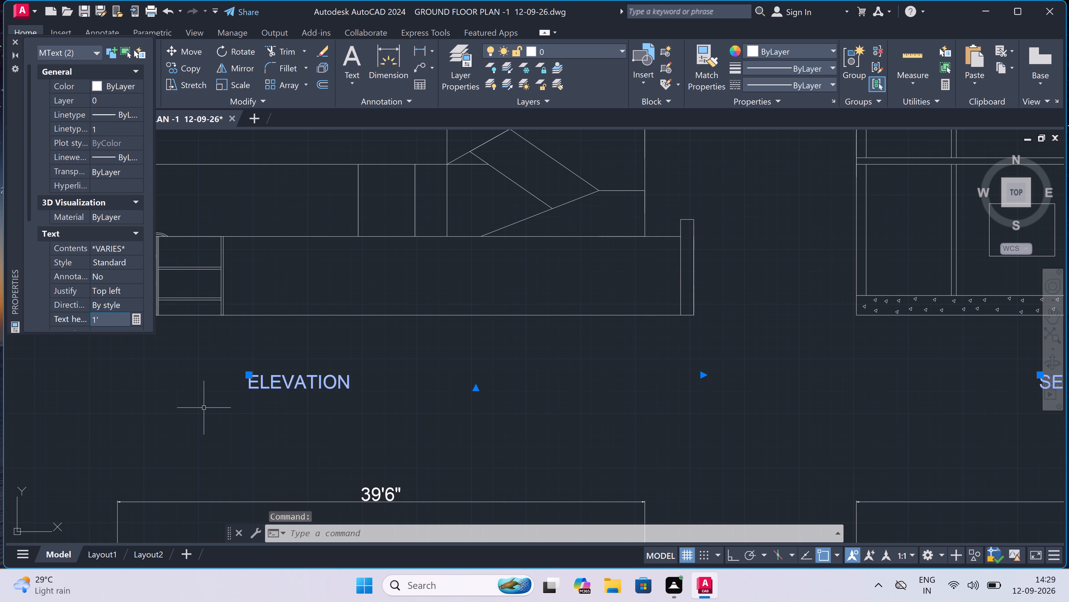
key("Escape")
Underline the ELEVATION title with a straight horizontal line about 8'-2" long, drawn with ortho on.
scroll(206, 408, "down", 2)
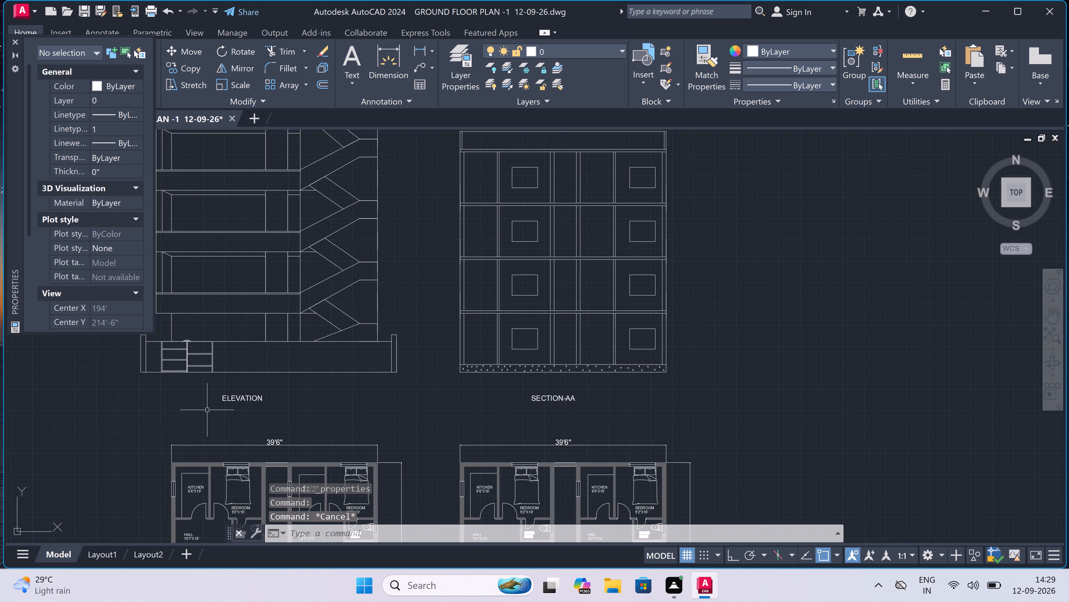
scroll(207, 409, "up", 2)
type("L")
key("space")
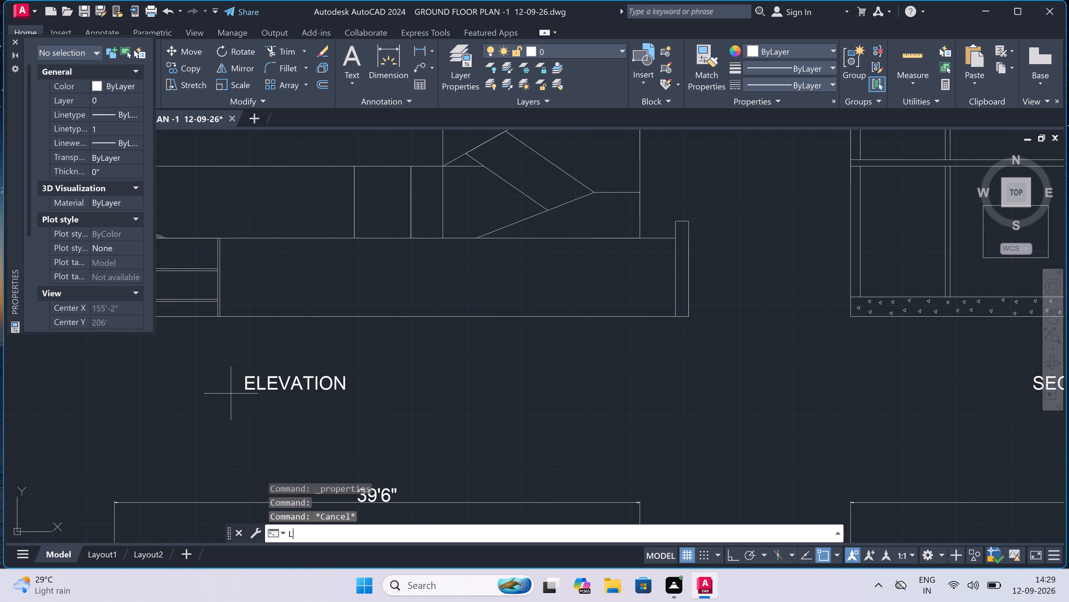
scroll(232, 393, "up", 4)
scroll(276, 393, "up", 3)
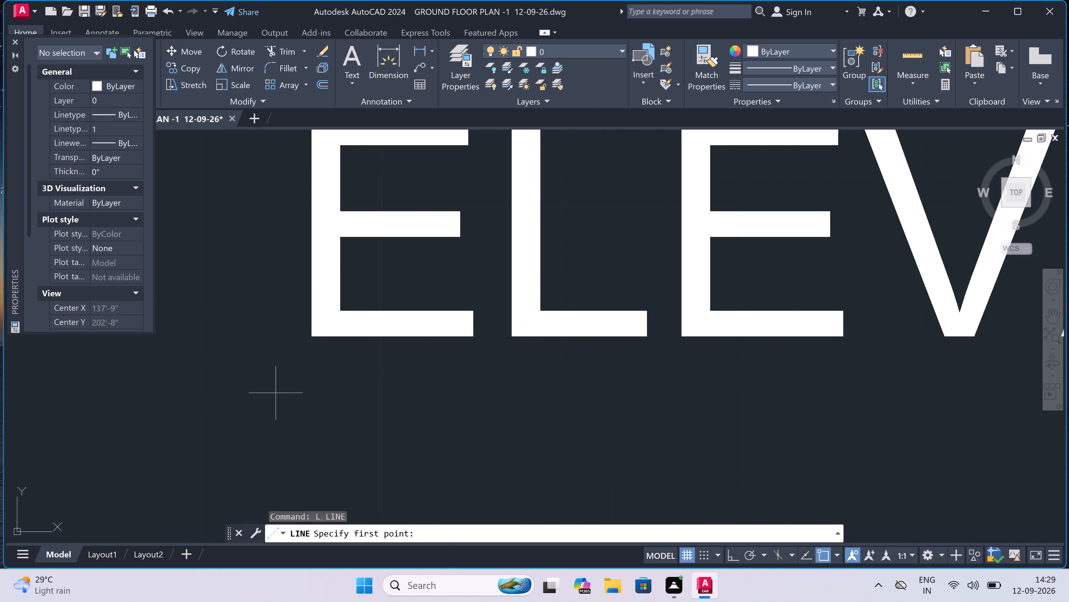
scroll(275, 393, "up", 2)
left_click_drag(274, 388, 281, 387)
scroll(575, 321, "down", 3)
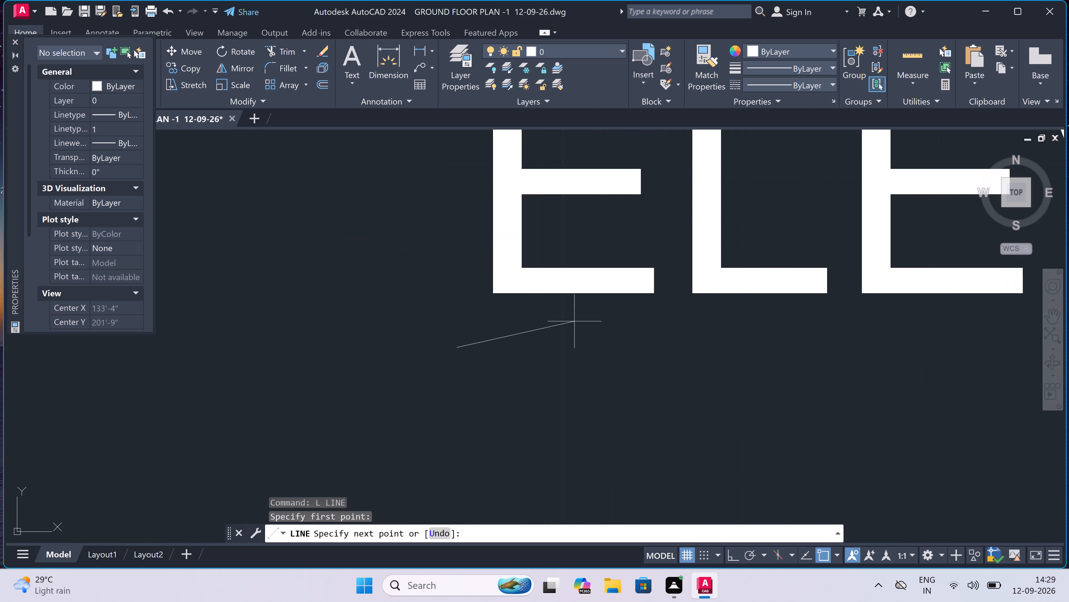
key("F8")
scroll(573, 326, "down", 4)
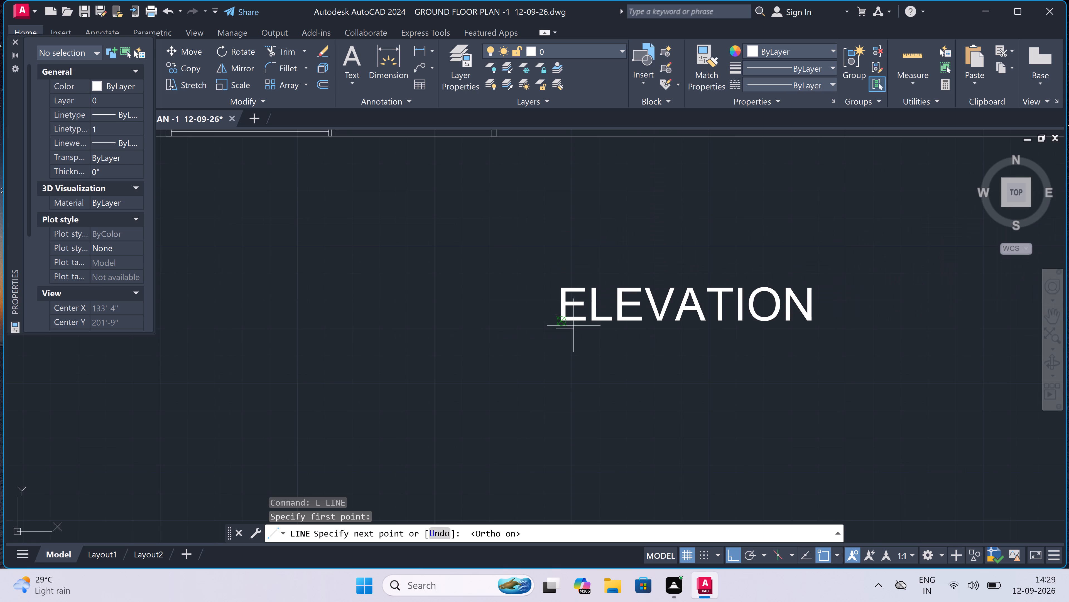
scroll(823, 330, "up", 4)
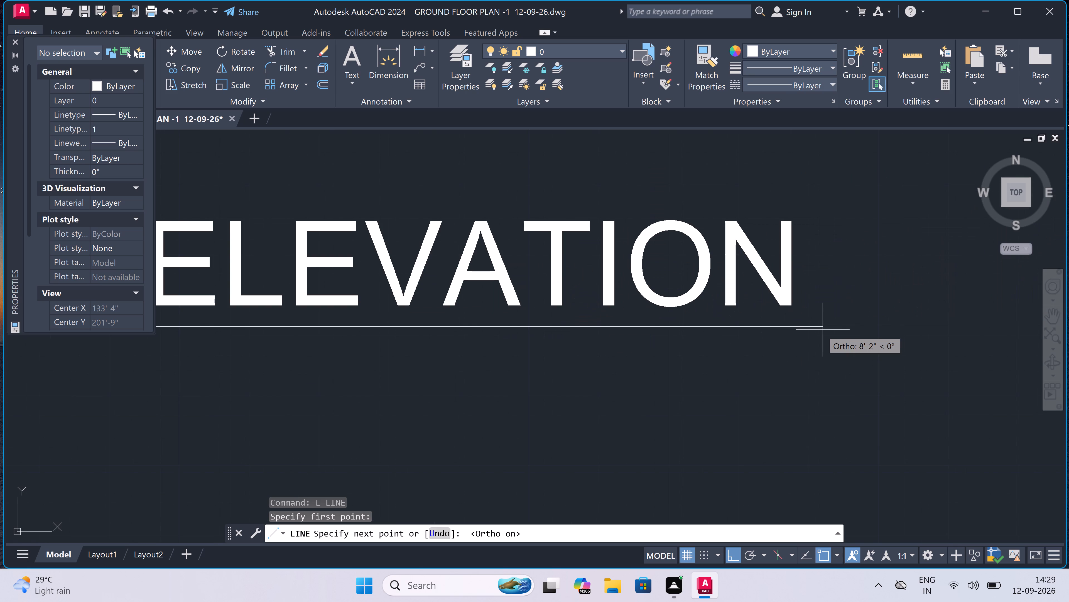
scroll(823, 326, "up", 5)
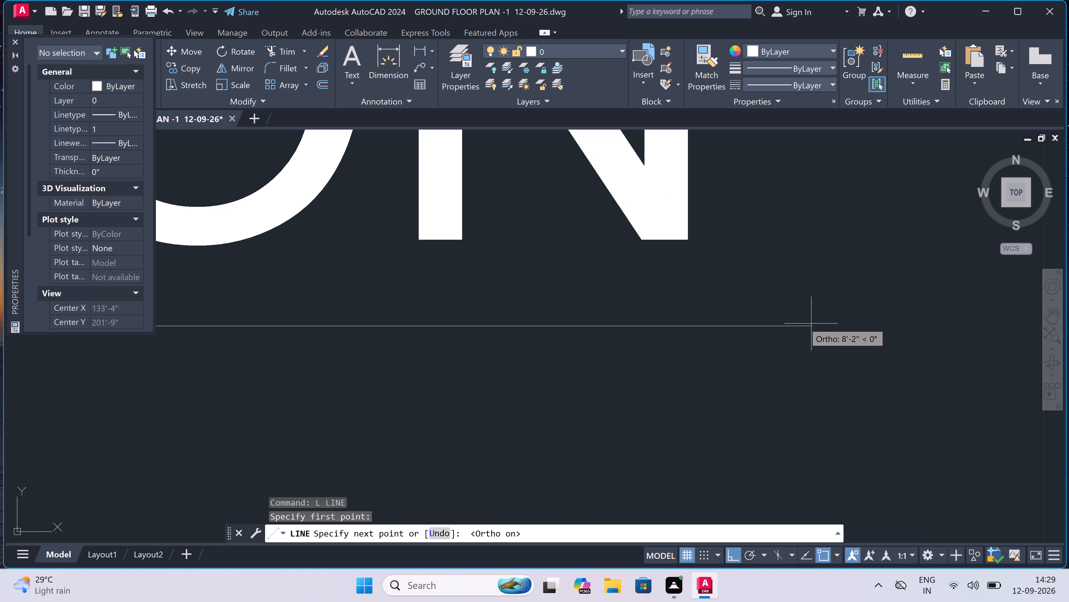
left_click(801, 322)
key("Escape")
Underline the SECTION-AA title with a horizontal line about 8'-8" long just beneath the text.
scroll(471, 290, "down", 6)
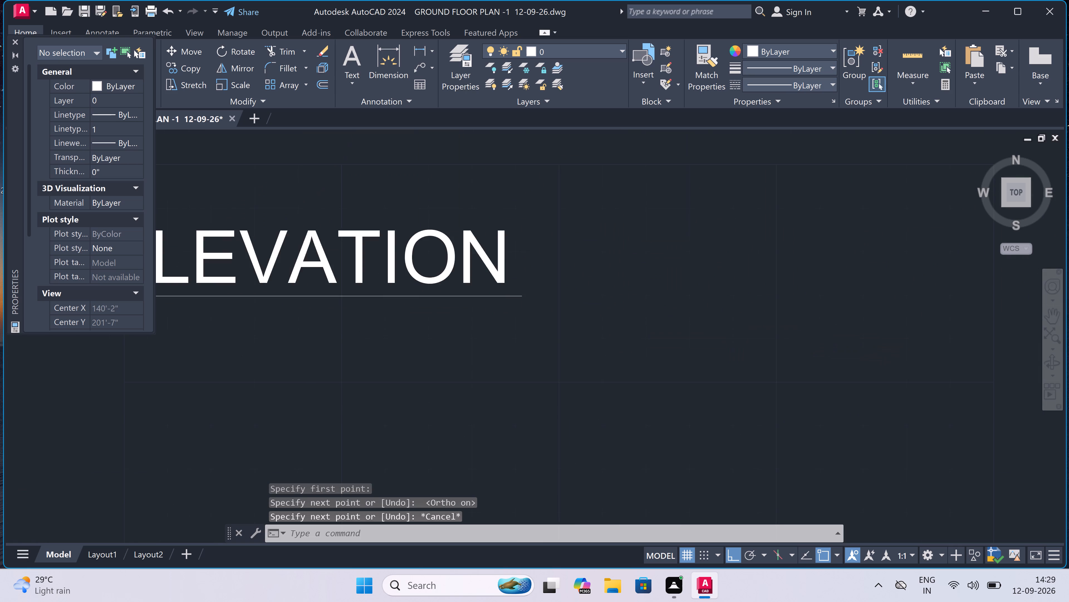
scroll(470, 290, "down", 6)
scroll(579, 300, "up", 3)
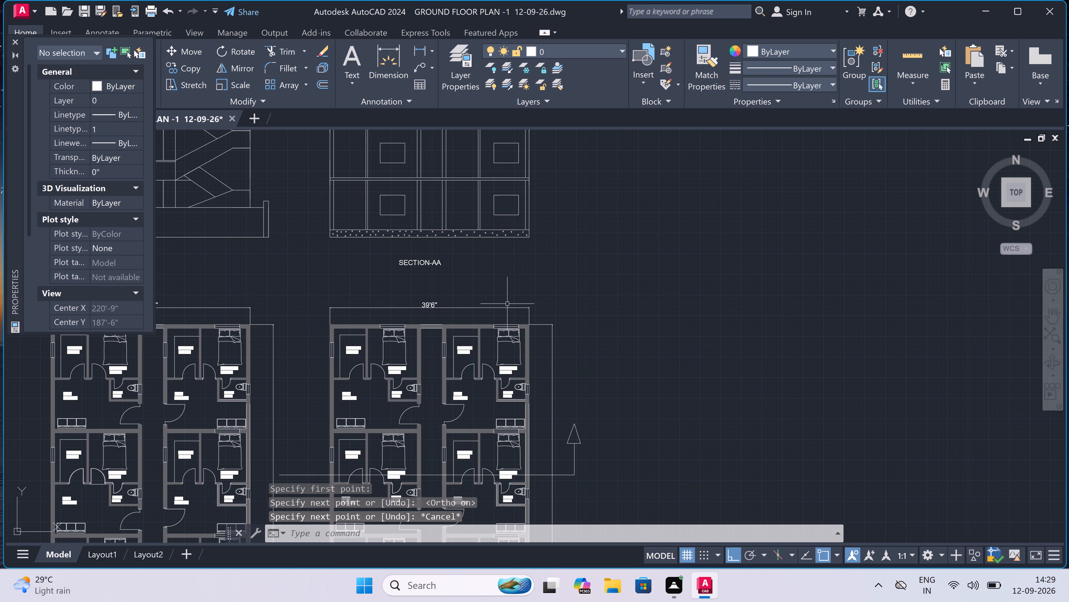
scroll(384, 271, "up", 5)
scroll(419, 264, "up", 3)
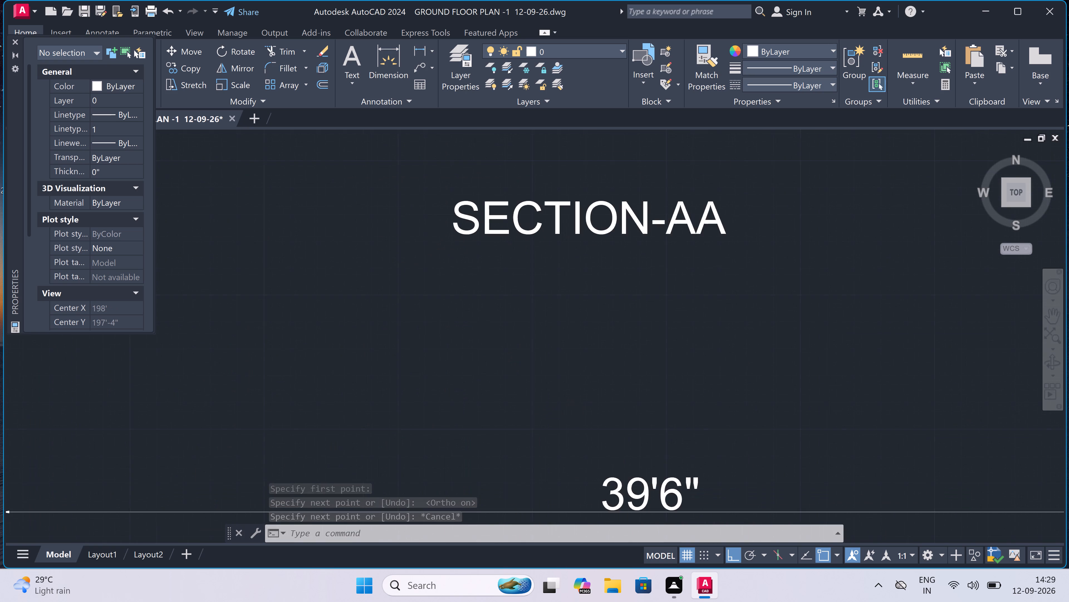
key("space")
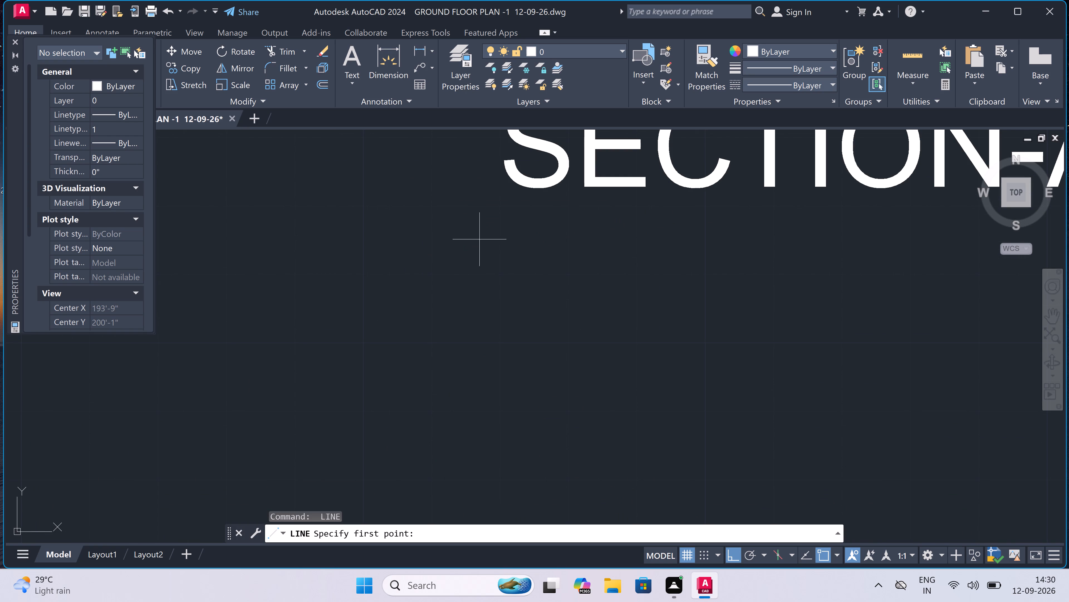
scroll(495, 212, "up", 5)
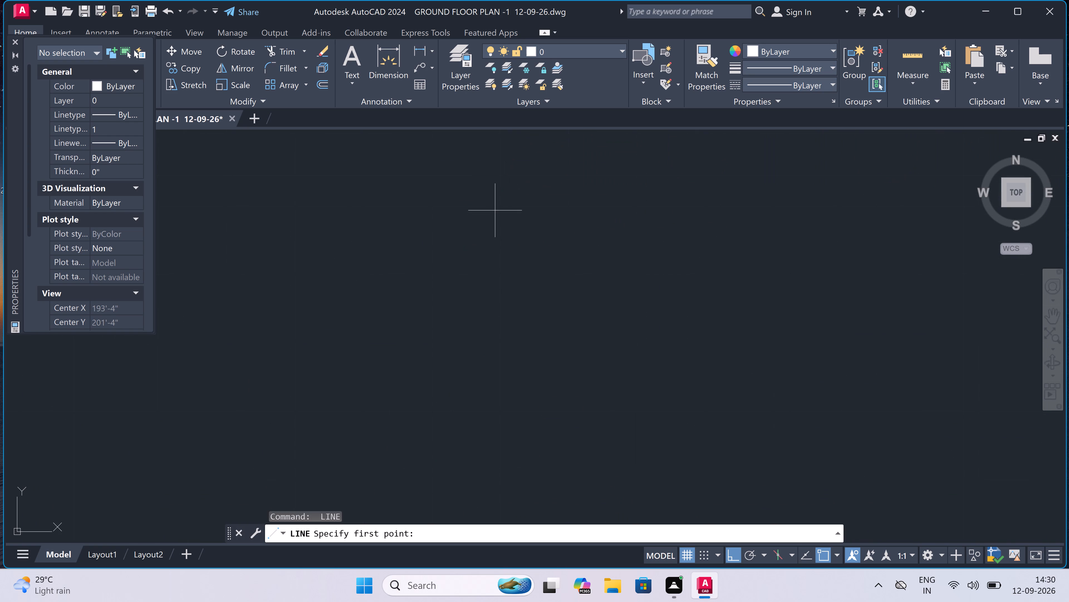
left_click(494, 209)
scroll(534, 206, "down", 5)
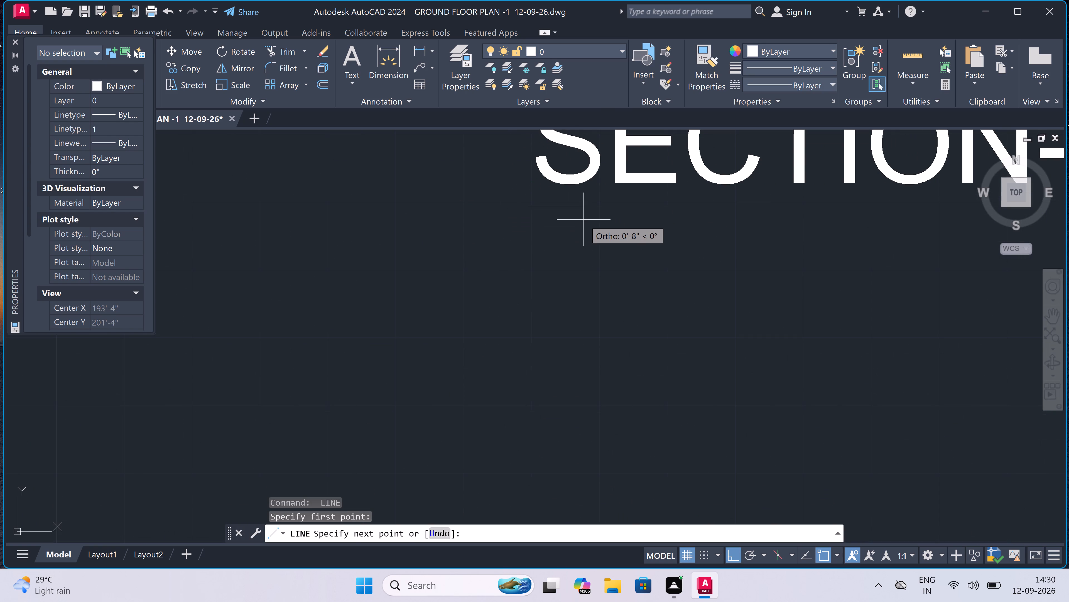
scroll(584, 220, "down", 4)
scroll(693, 216, "up", 4)
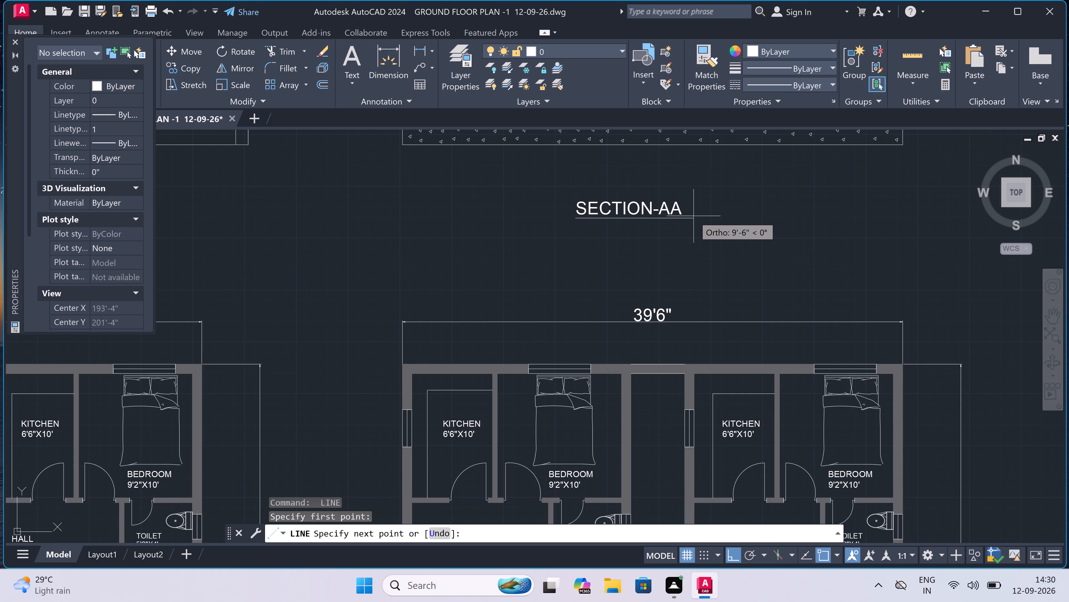
scroll(645, 226, "up", 5)
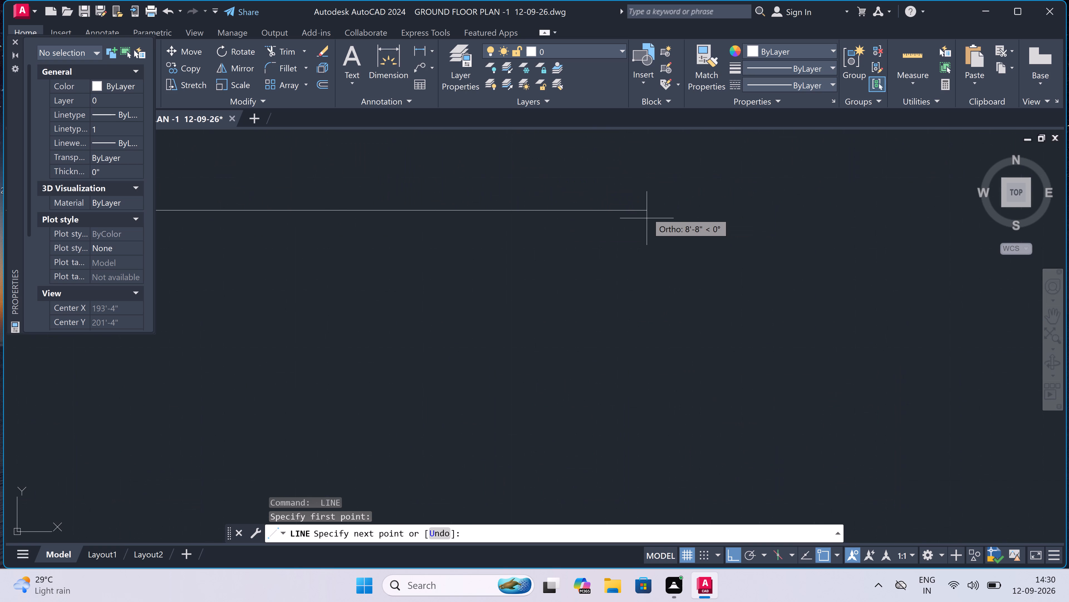
scroll(646, 213, "down", 3)
scroll(649, 211, "up", 4)
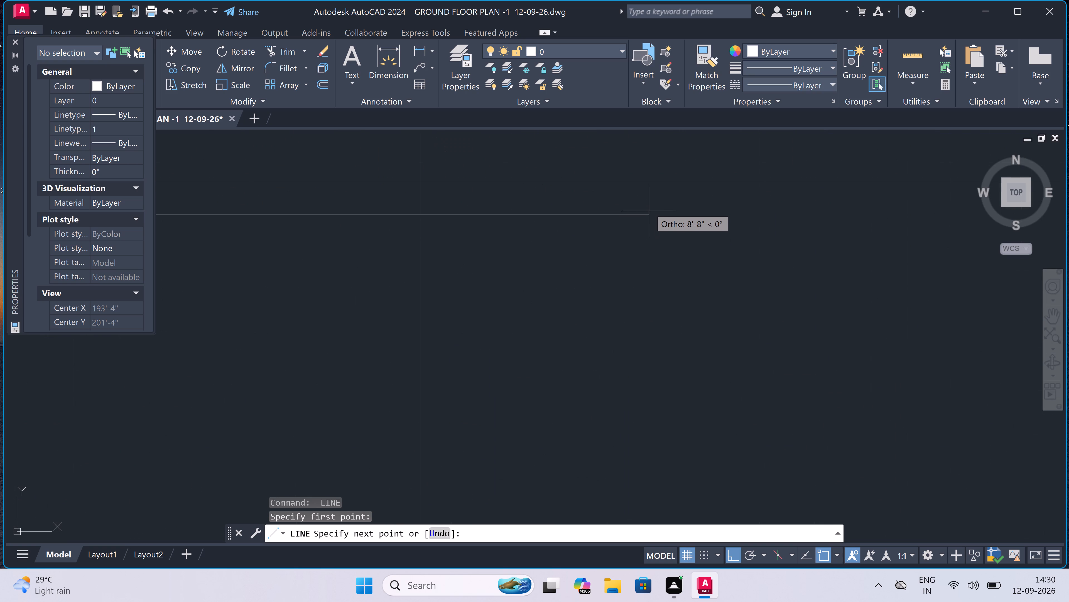
left_click(646, 213)
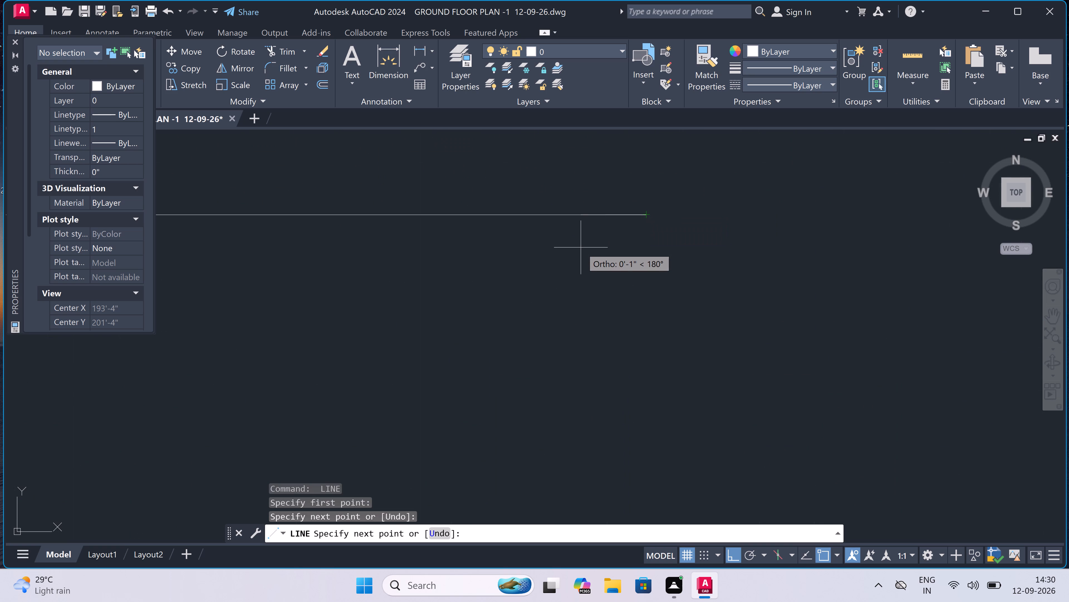
key("Escape")
Draw a rectangular border enclosing the elevation, the section and both floor plans with their titles.
scroll(579, 247, "down", 12)
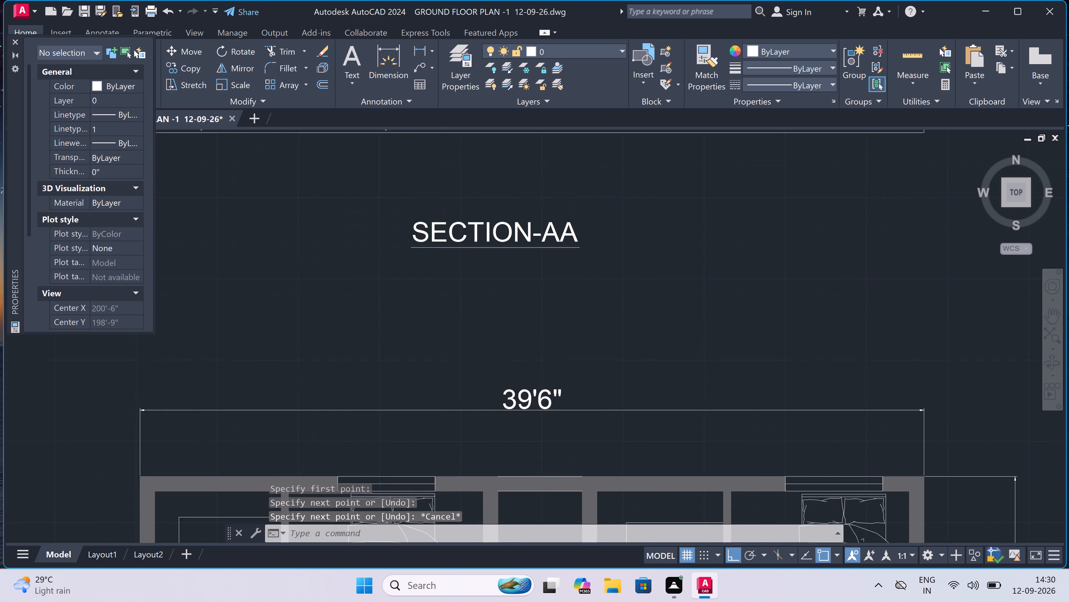
scroll(572, 254, "down", 5)
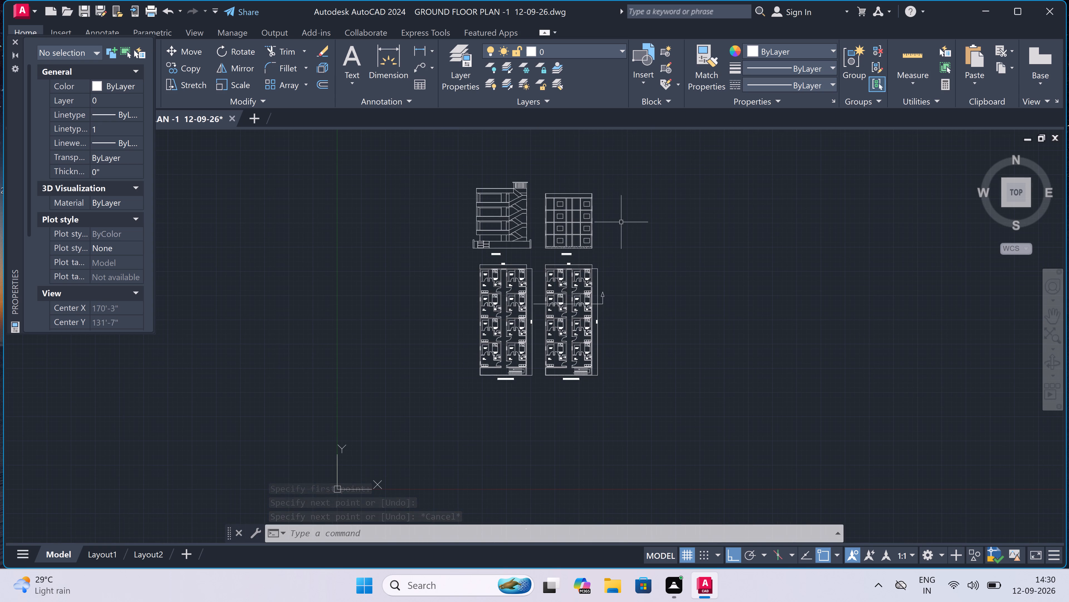
key("r")
type("EC")
key("space")
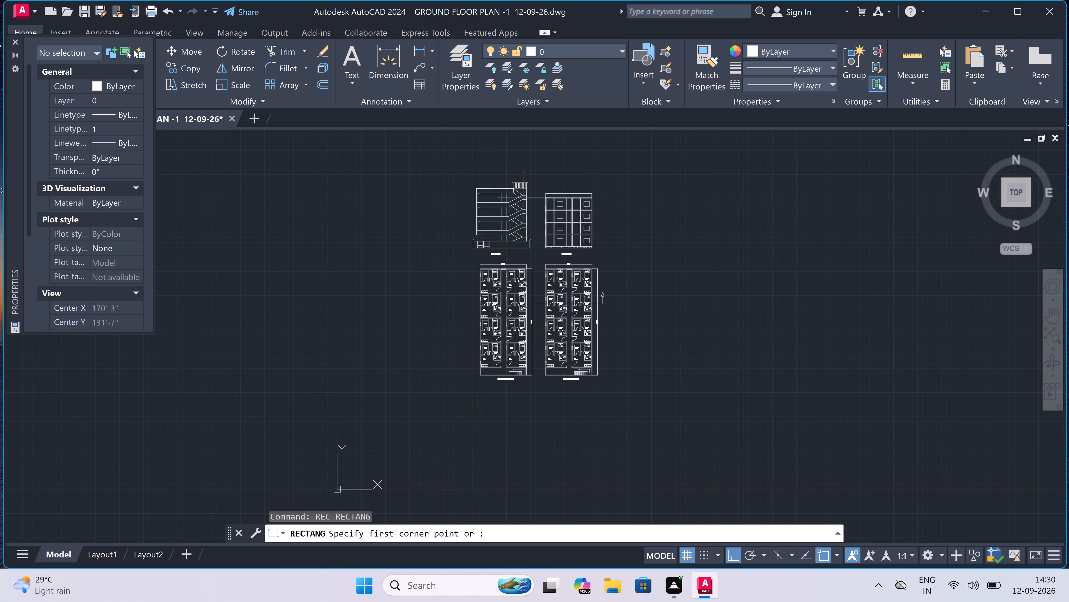
left_click(460, 175)
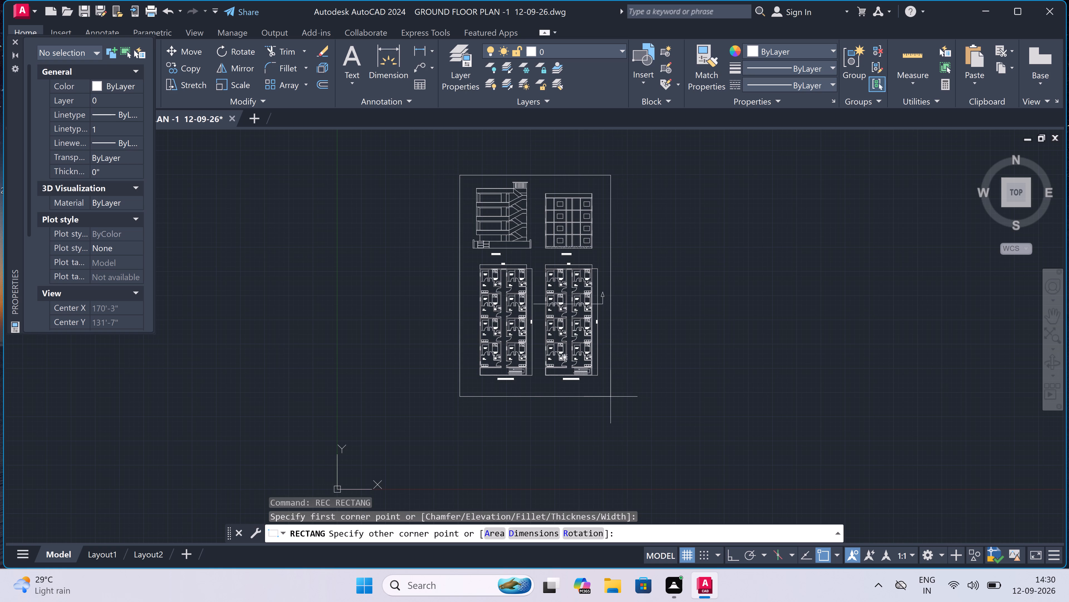
left_click(615, 394)
Add multiline text reading A just above the section arrowhead beside the second floor plan.
scroll(583, 297, "up", 3)
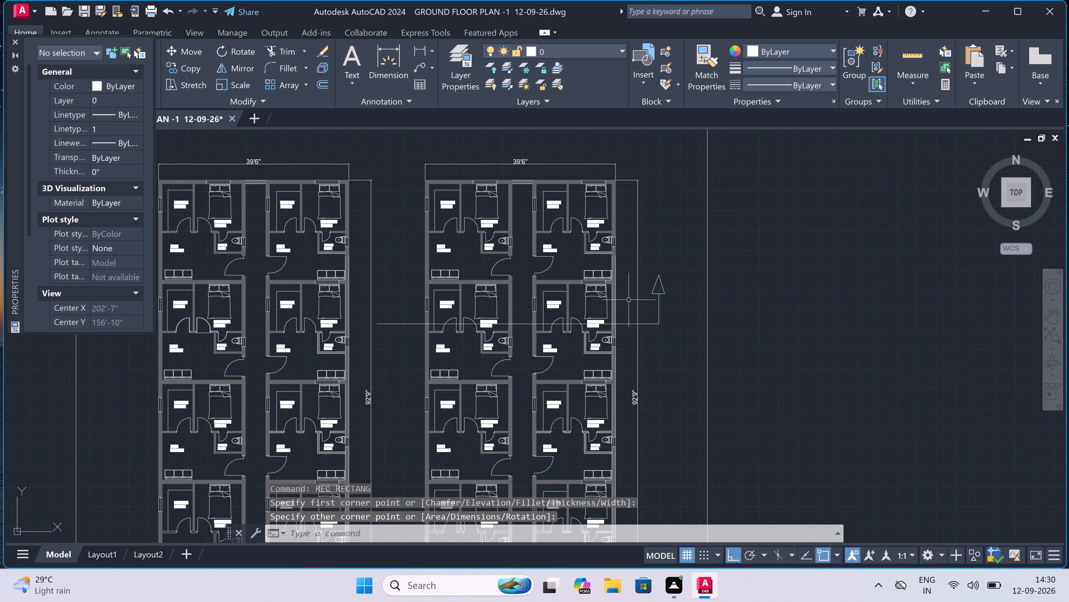
scroll(676, 263, "up", 1)
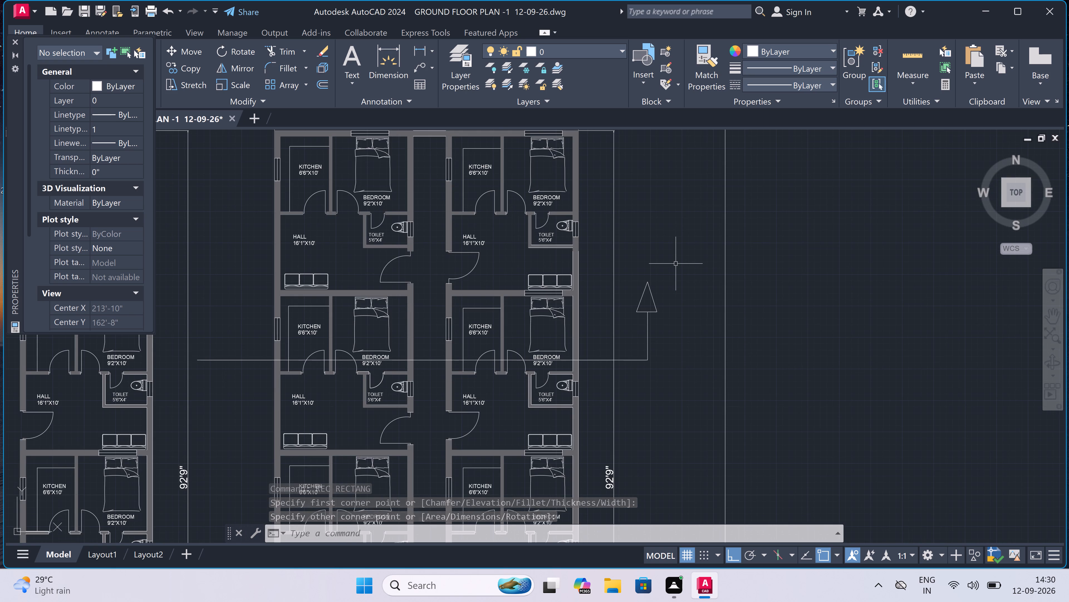
type("MT")
key("space")
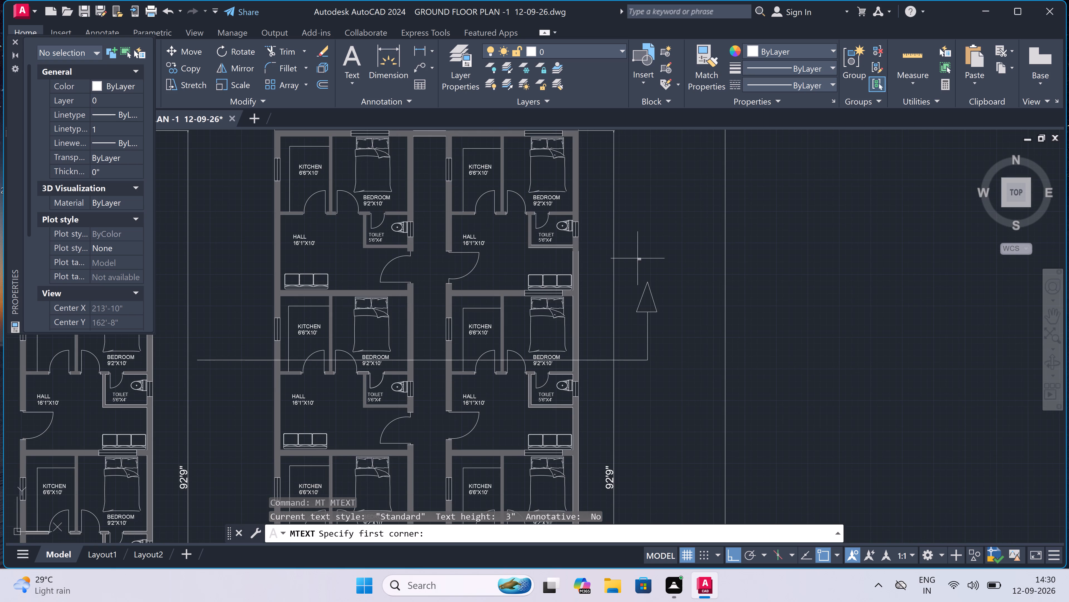
left_click_drag(633, 247, 644, 259)
left_click(712, 265)
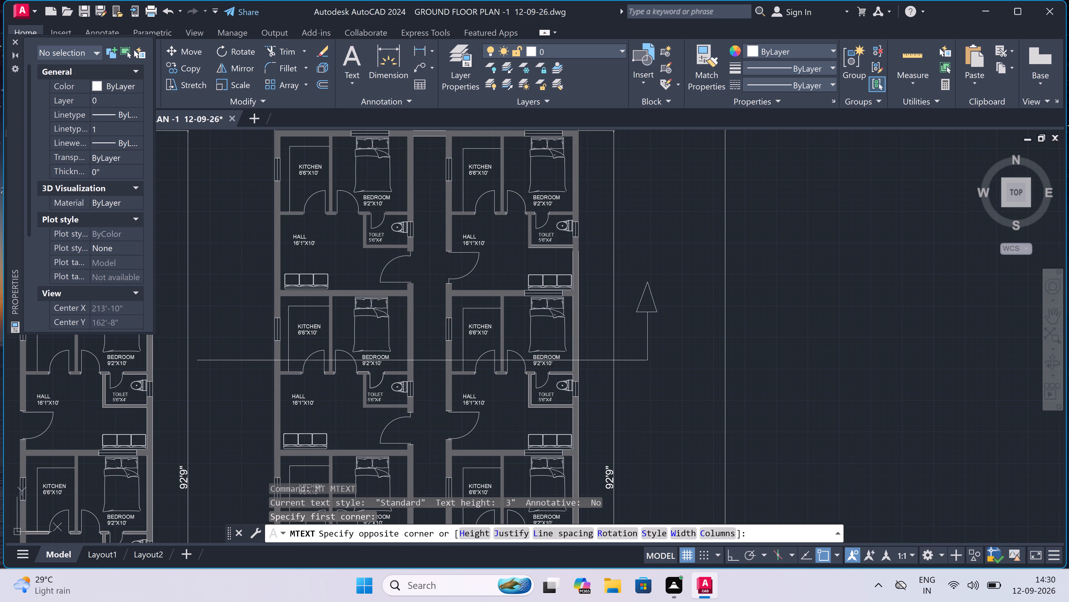
key("a")
left_click(679, 267)
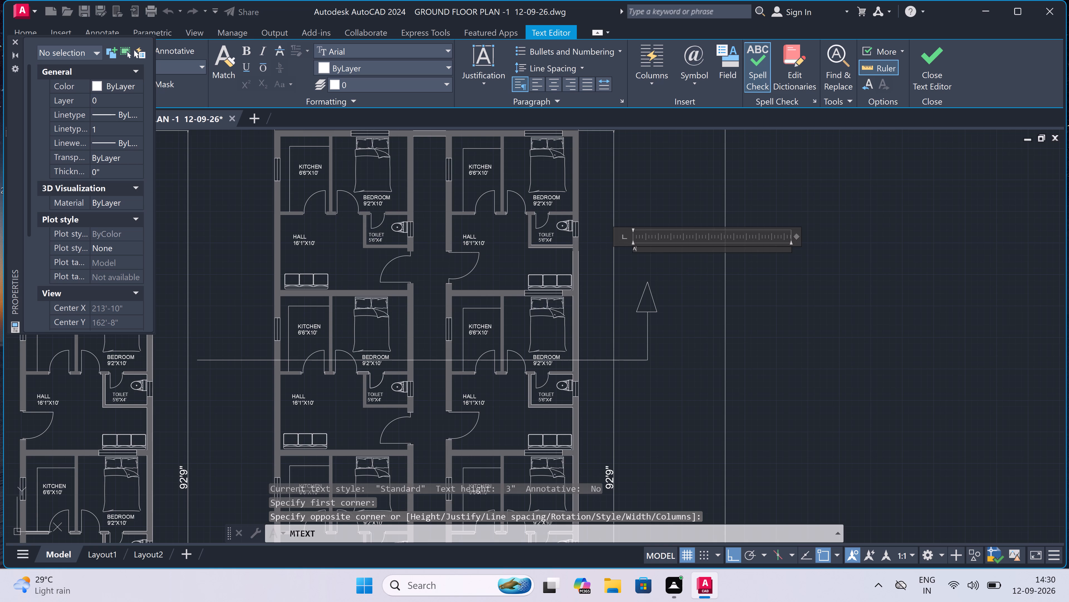
double_click(634, 245)
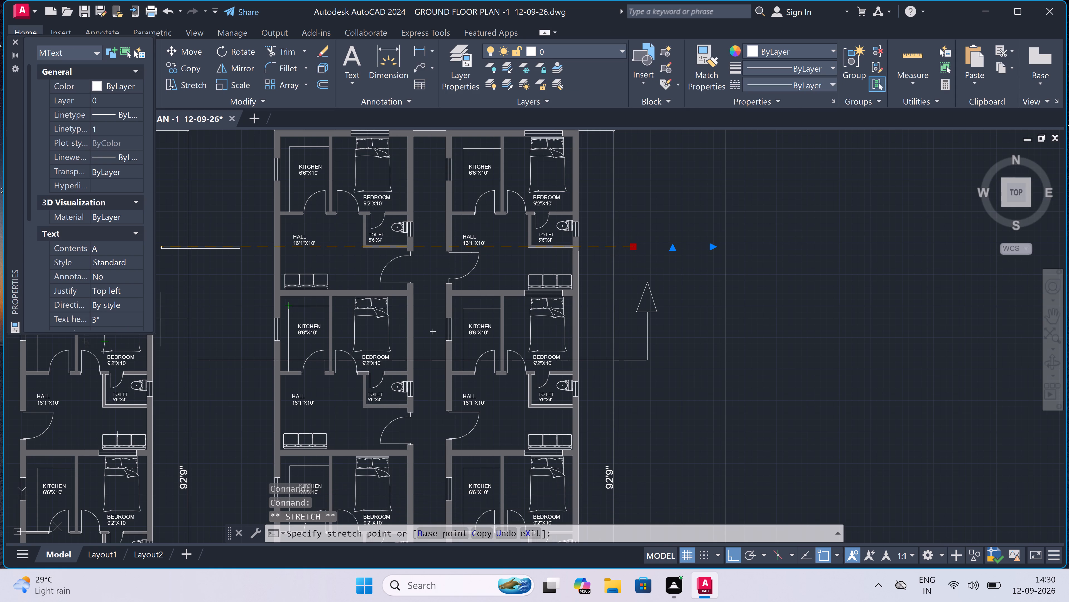
Set the text height of the section letter A to 1.5'.
double_click(628, 250)
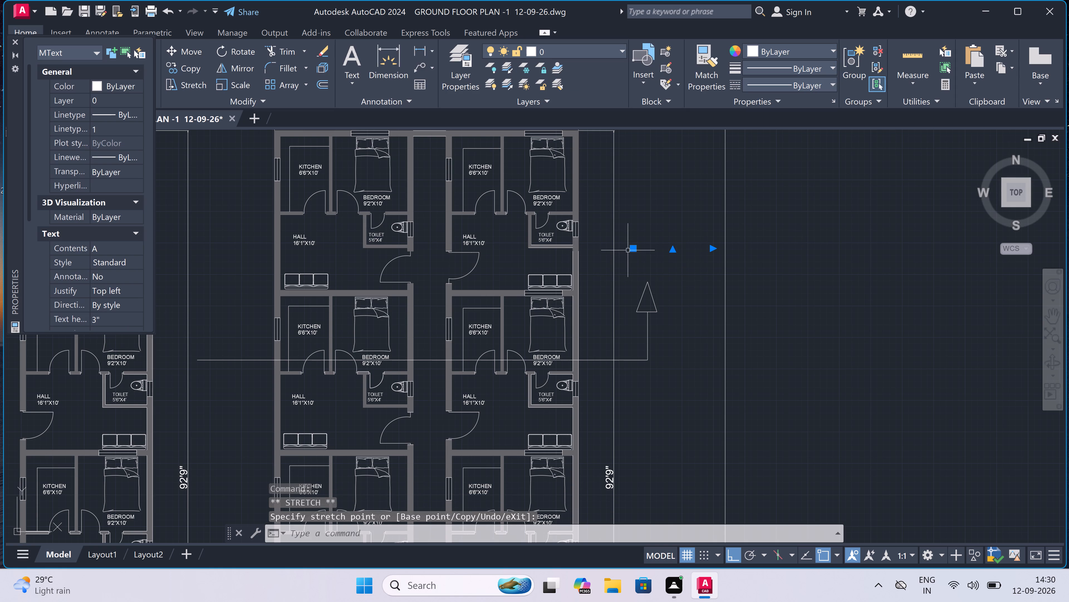
double_click(115, 317)
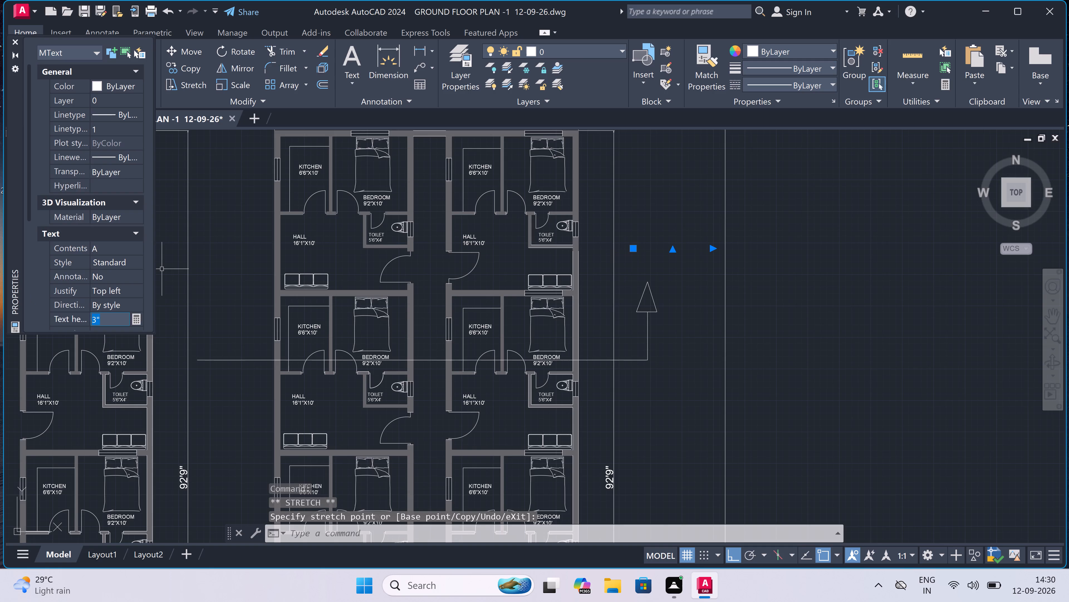
key("BackSpace")
type("1'")
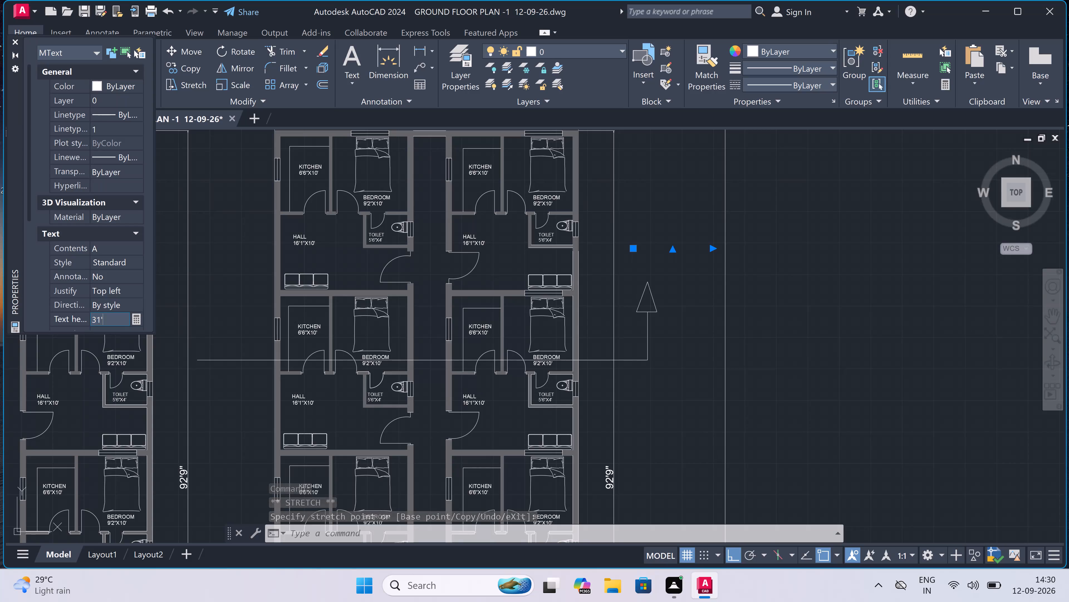
key("BackSpace")
key("BackSpace")
key("BackSpace")
key("BackSpace")
key("BackSpace")
key("BackSpace")
key("BackSpace")
key("BackSpace")
key("BackSpace")
key("BackSpace")
key("BackSpace")
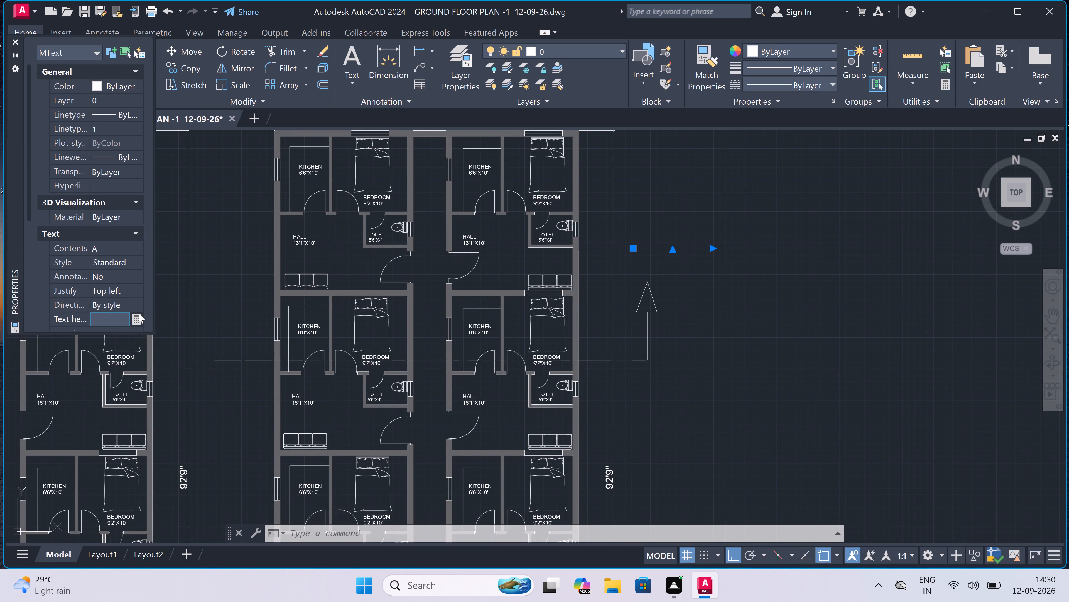
key("1")
type(".5")
key("apostrophe")
left_click(222, 303)
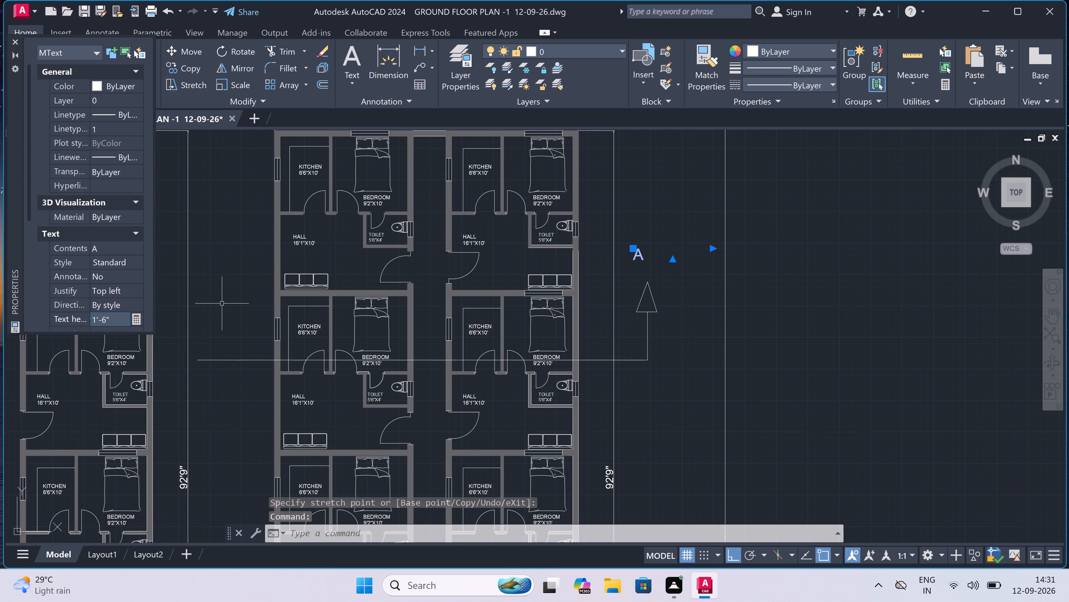
Set the text height of the section letter A to 2'.
left_click(112, 320)
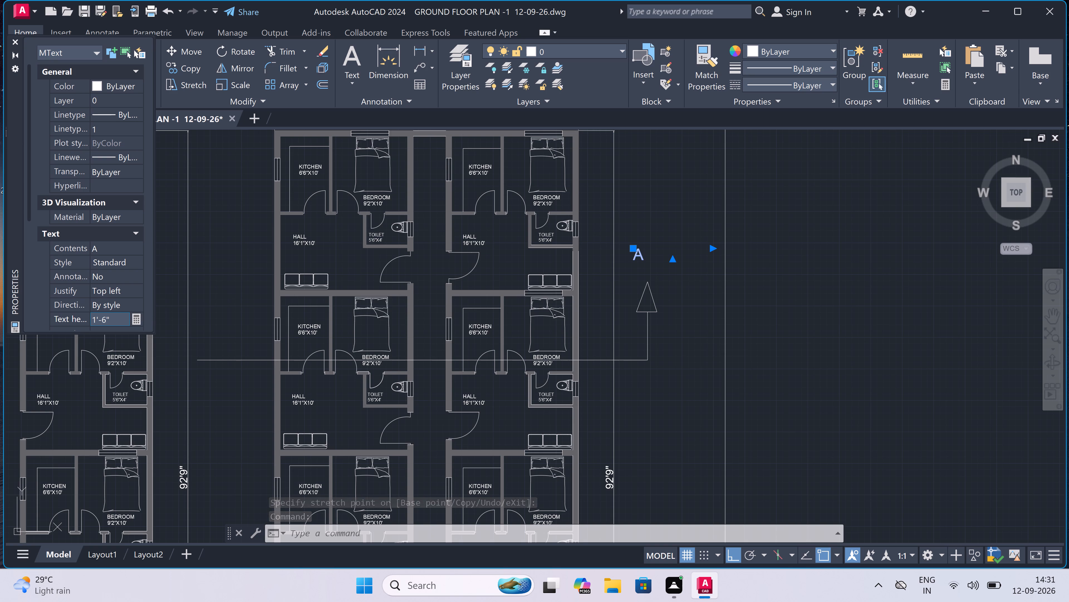
key("BackSpace")
key("BackSpace")
key("BackSpace")
key("BackSpace")
key("BackSpace")
key("BackSpace")
key("BackSpace")
key("BackSpace")
key("BackSpace")
key("BackSpace")
key("BackSpace")
key("BackSpace")
key("2")
key("apostrophe")
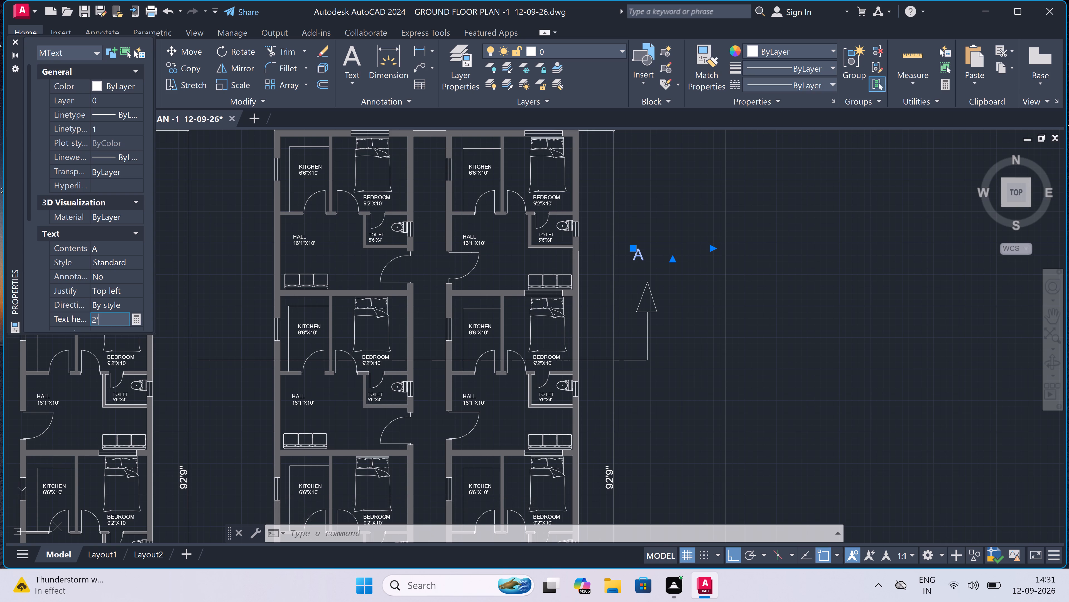
left_click(240, 283)
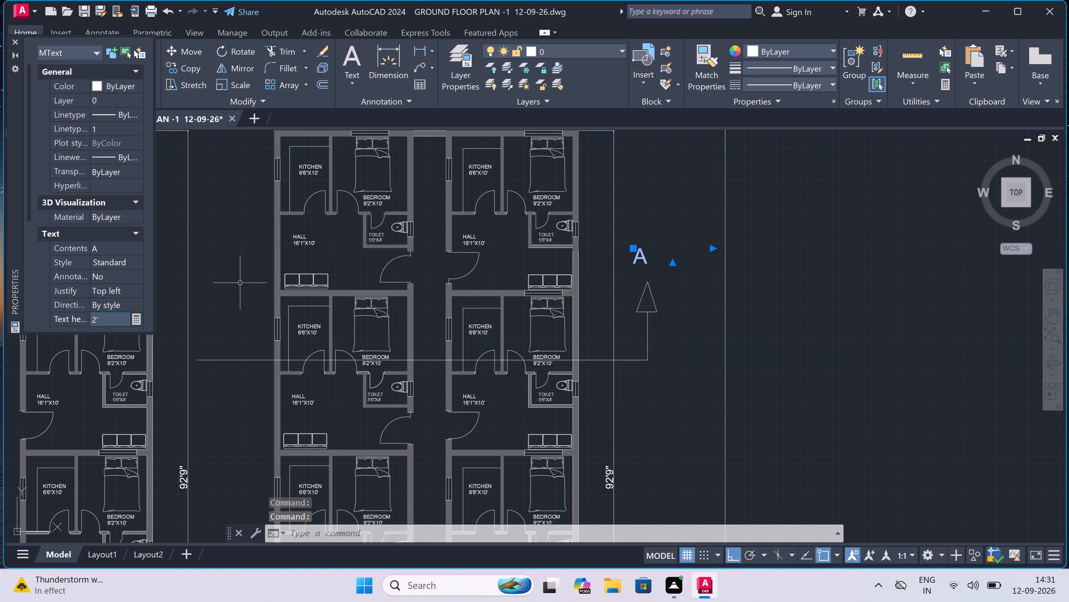
key("Escape")
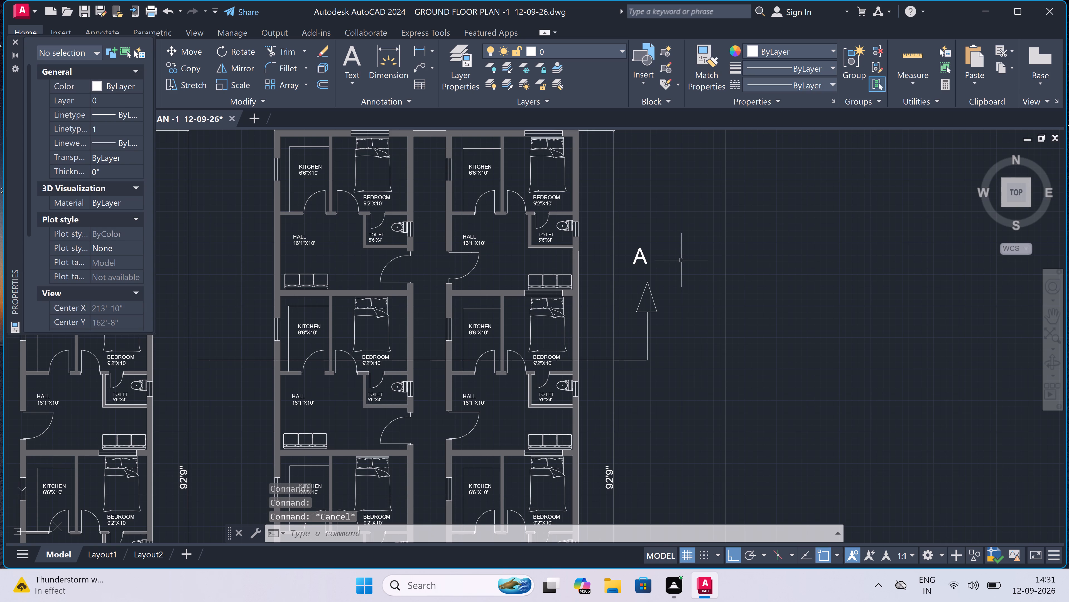
Turn Ortho off and move the section letter A so it sits centred just above the section arrowhead's tip.
scroll(641, 253, "up", 2)
left_click(641, 253)
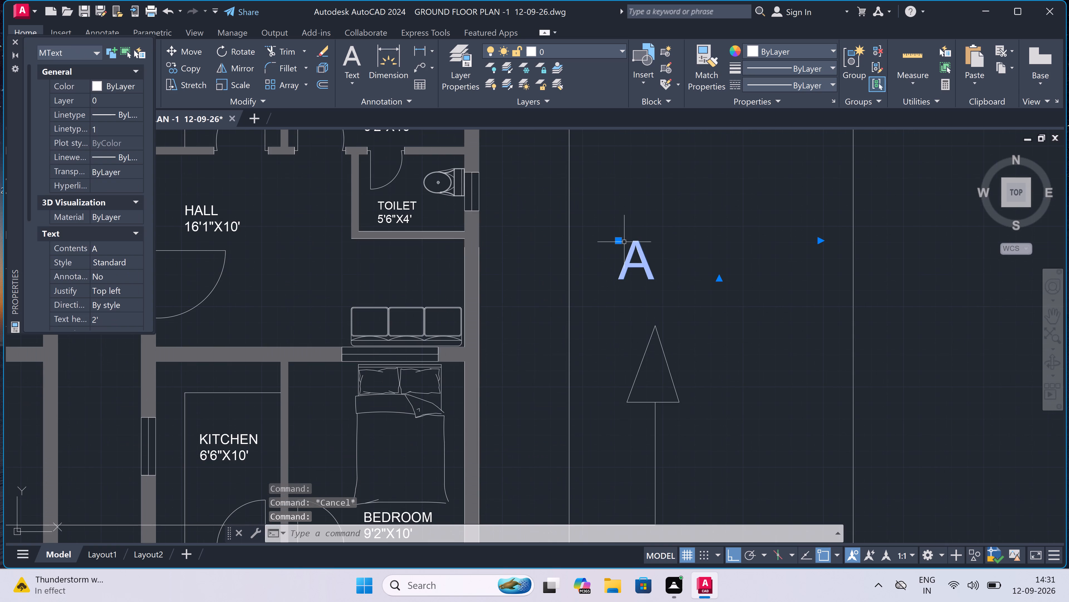
left_click(617, 240)
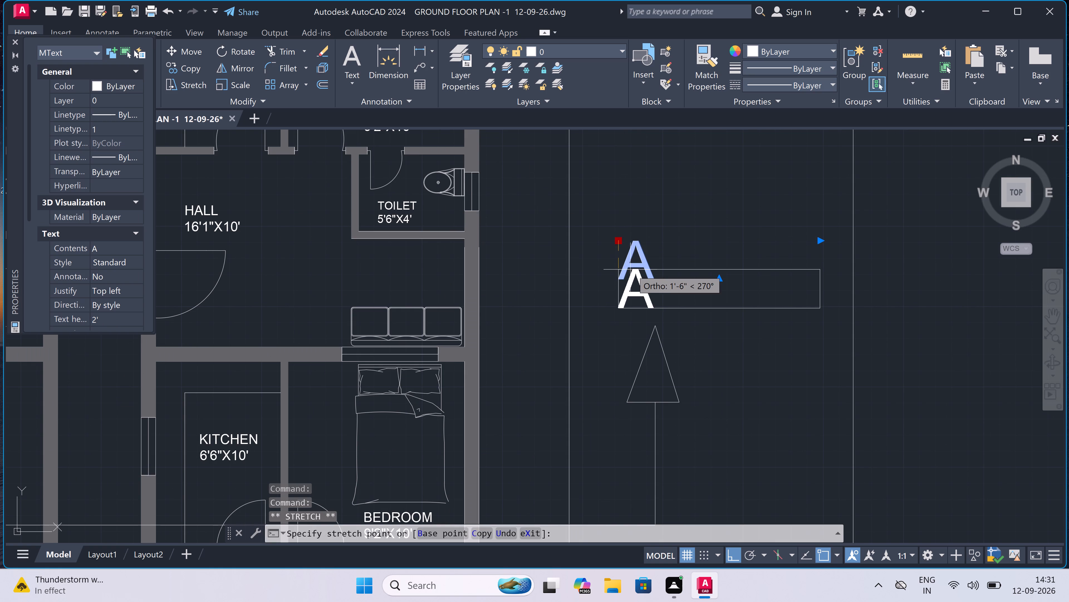
key("F8")
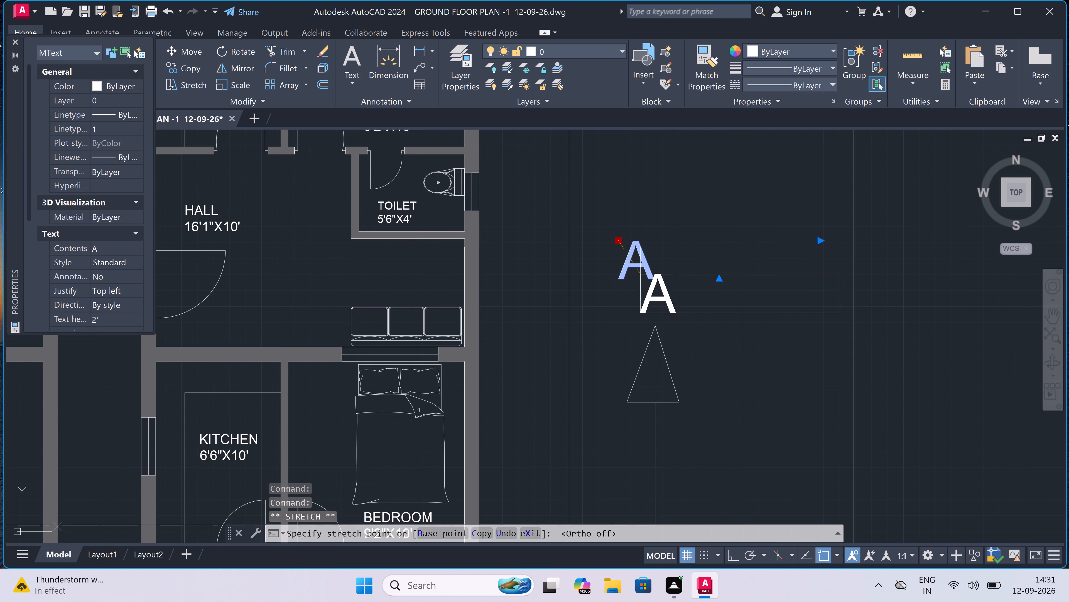
scroll(639, 274, "up", 2)
left_click(639, 273)
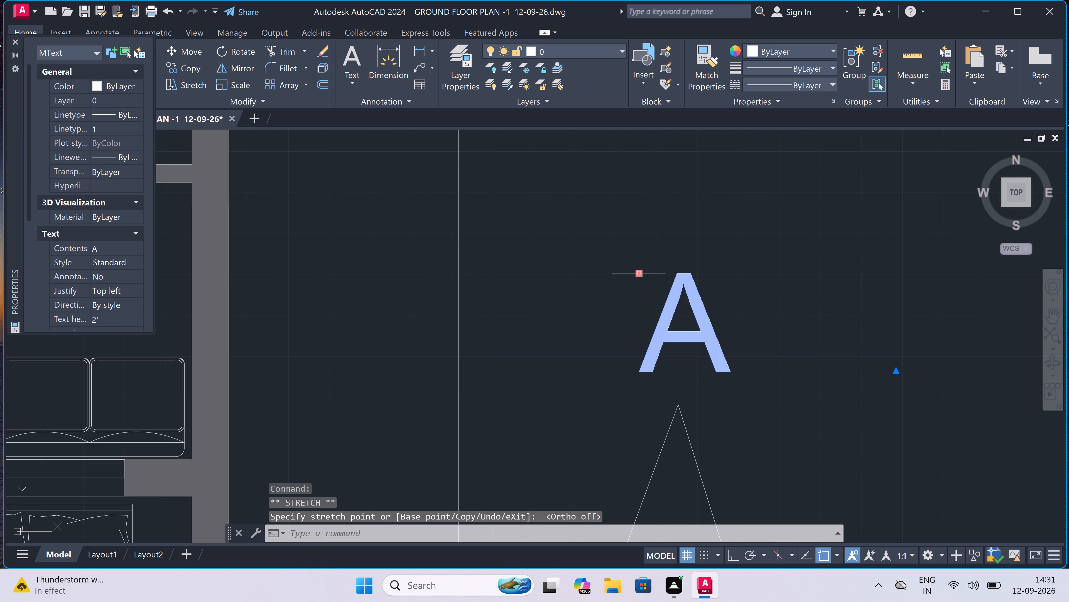
key("Escape")
Start a hatch for the SECTION-AA drawing with the SOLID pattern and the grey colour 147,149,152.
scroll(630, 263, "down", 8)
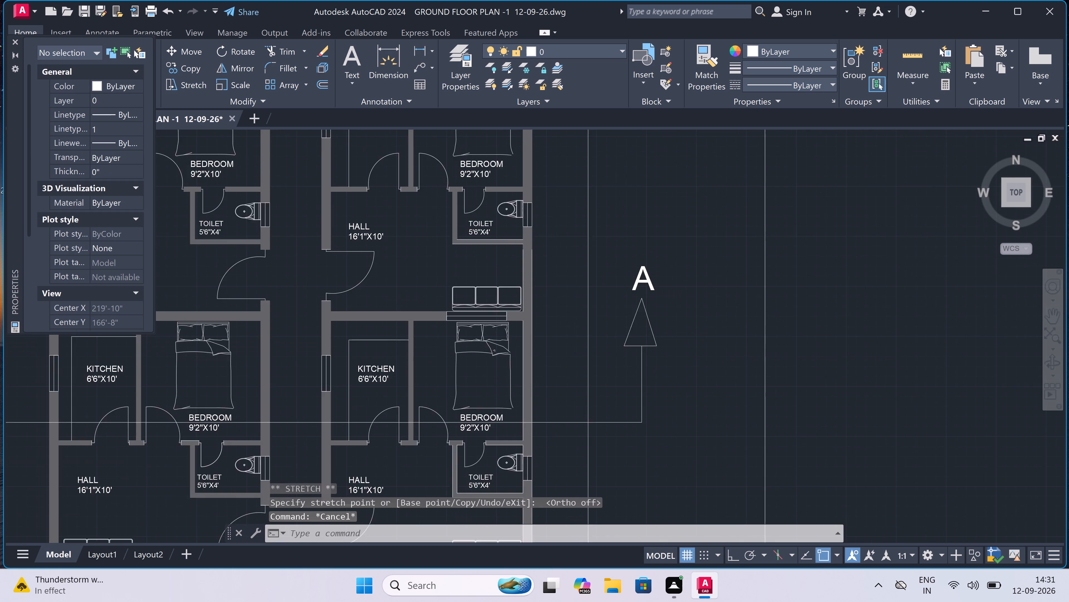
scroll(629, 261, "down", 3)
scroll(644, 239, "down", 1)
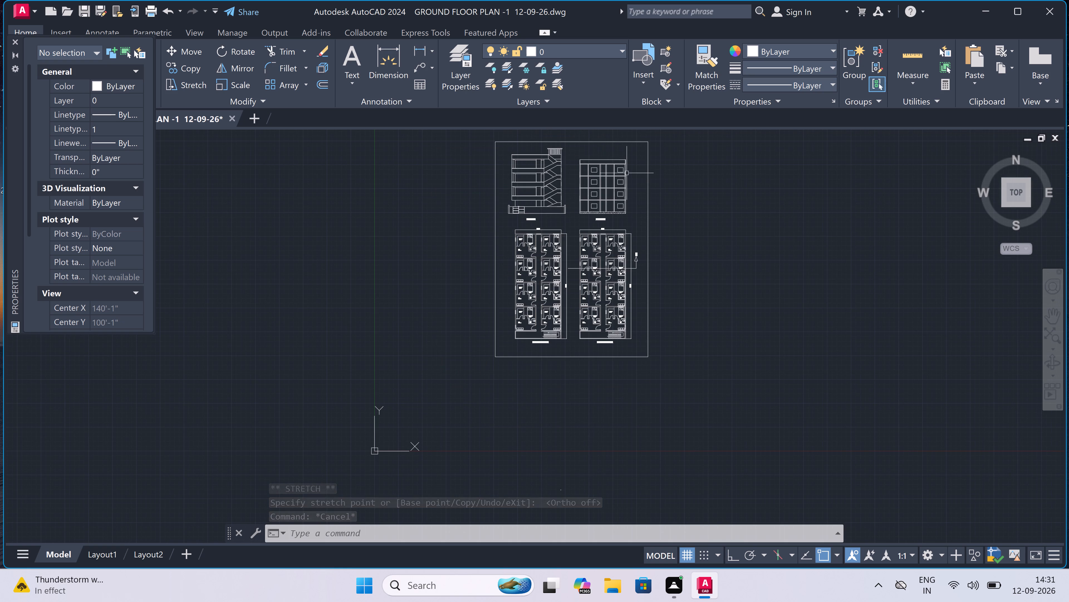
scroll(618, 159, "up", 3)
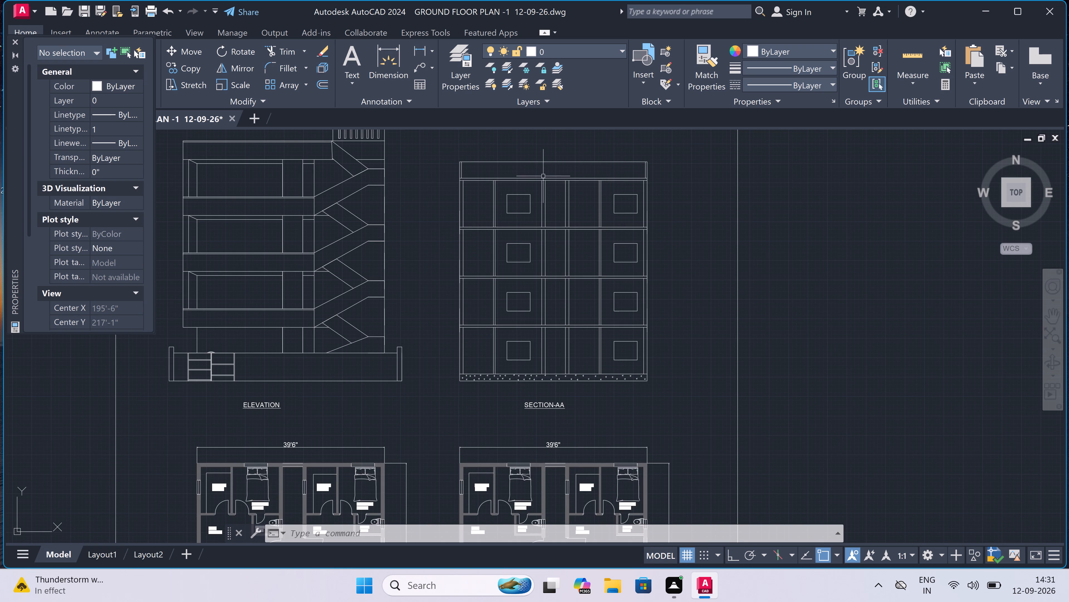
scroll(521, 199, "up", 3)
scroll(521, 199, "down", 3)
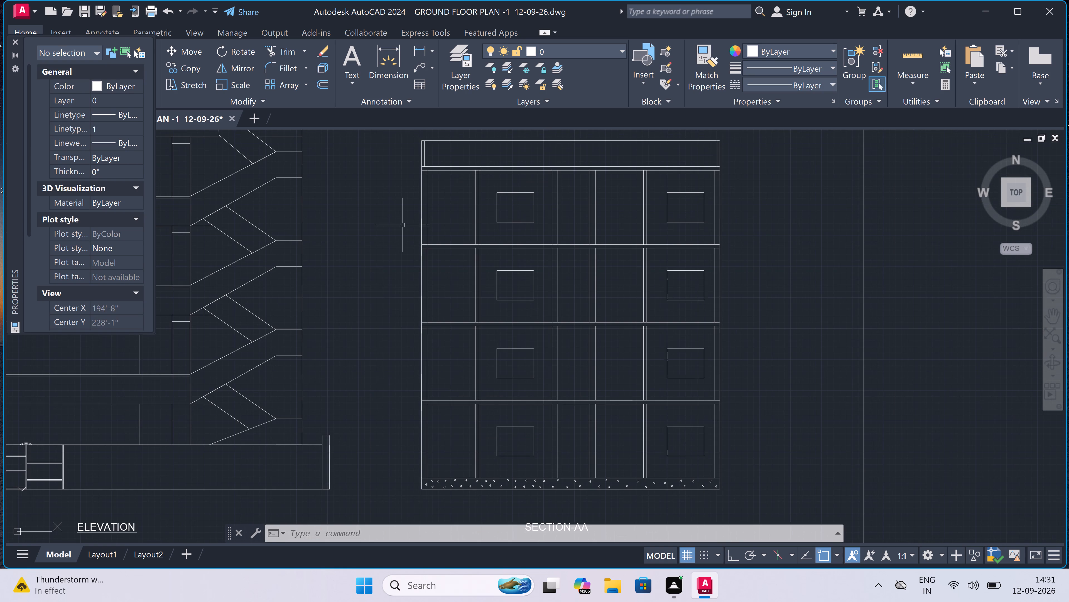
key("h")
key("space")
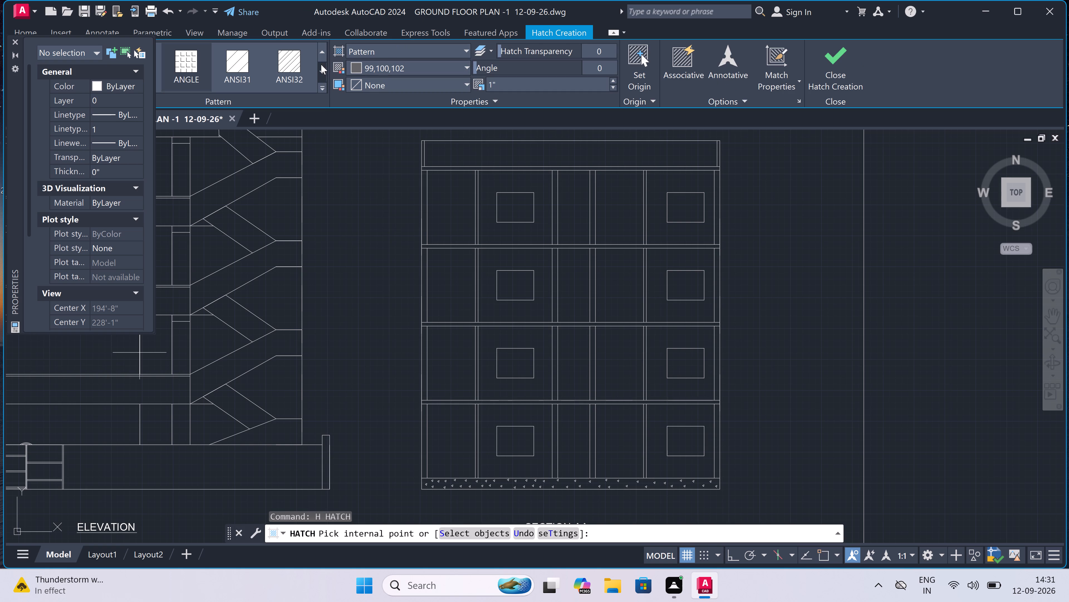
left_click(14, 38)
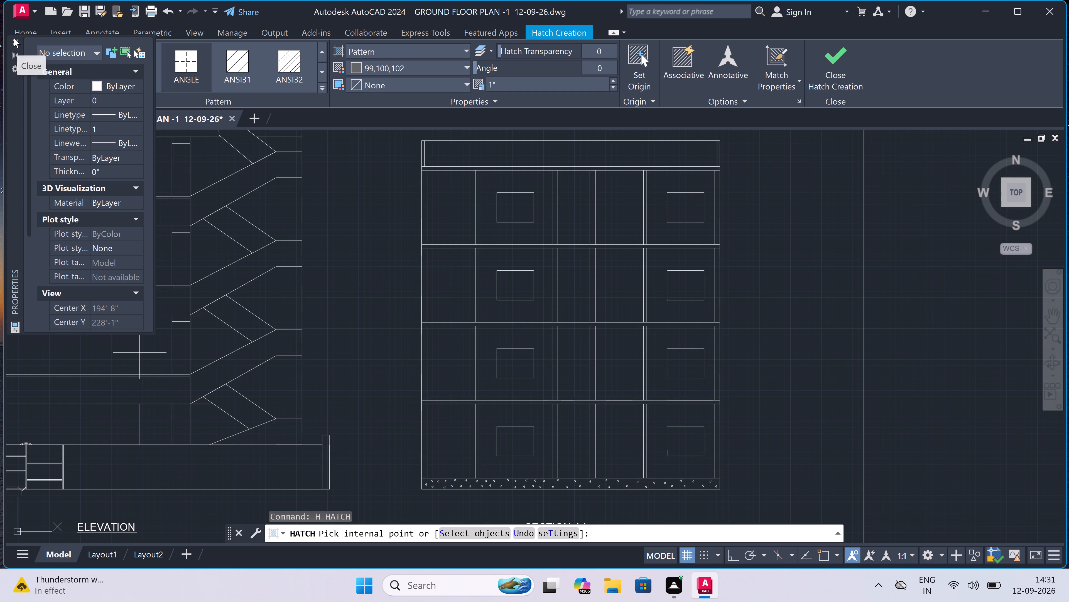
left_click(381, 65)
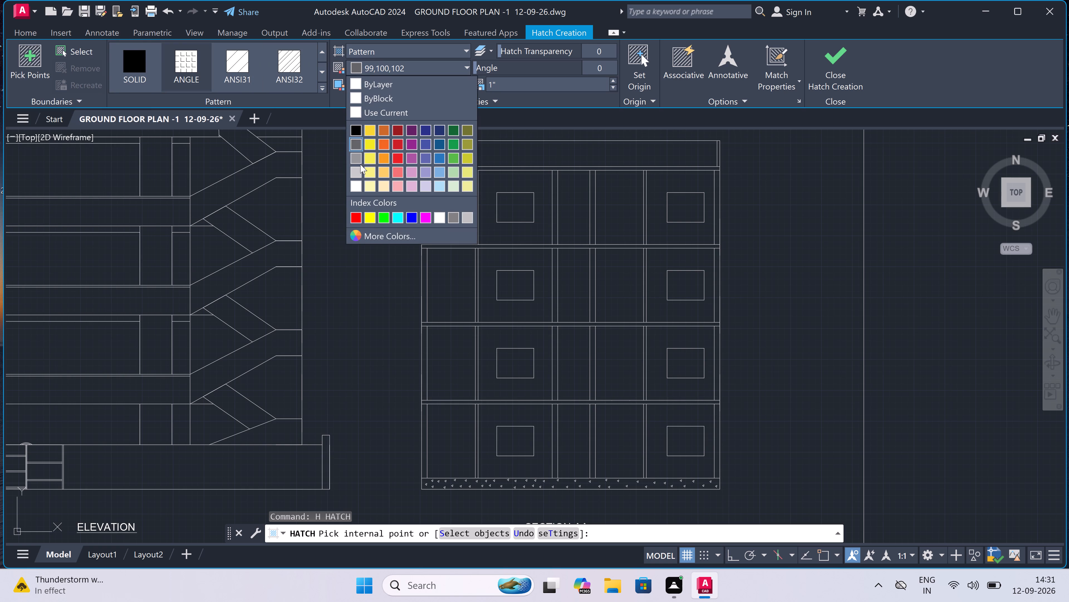
left_click(355, 159)
left_click(132, 65)
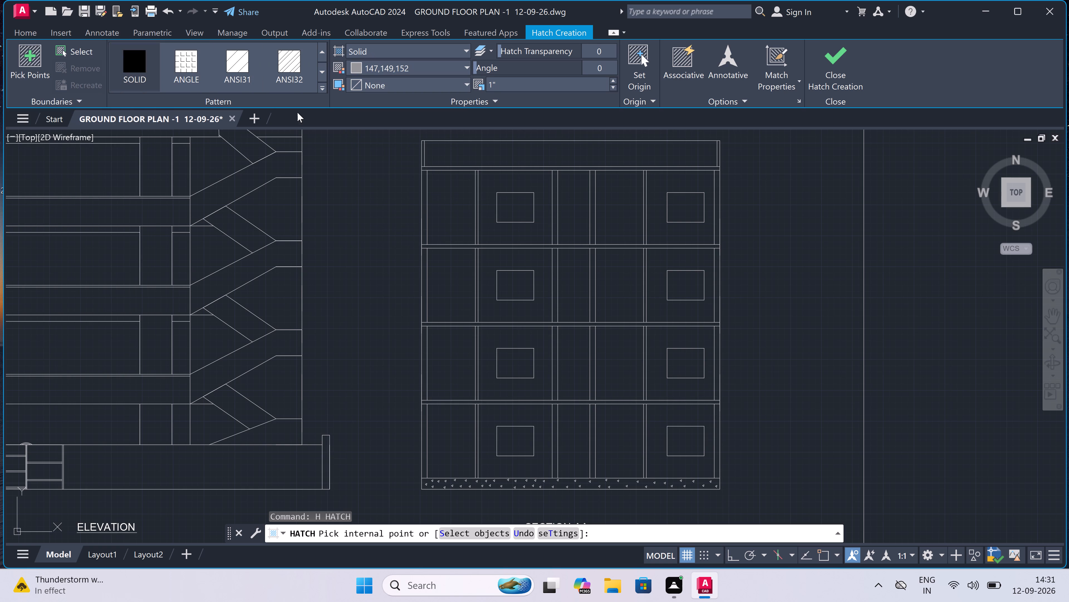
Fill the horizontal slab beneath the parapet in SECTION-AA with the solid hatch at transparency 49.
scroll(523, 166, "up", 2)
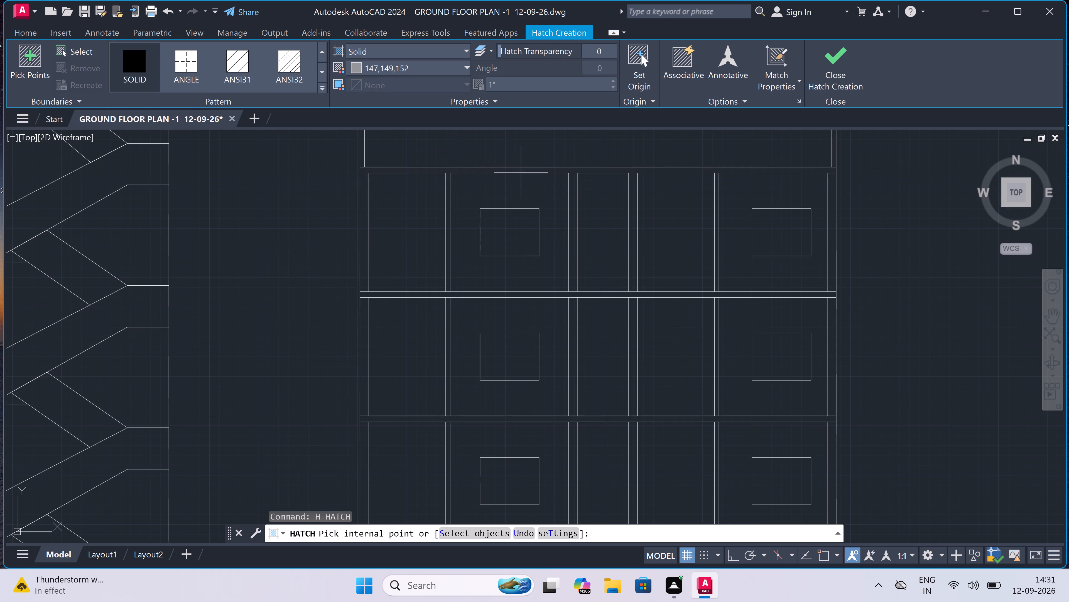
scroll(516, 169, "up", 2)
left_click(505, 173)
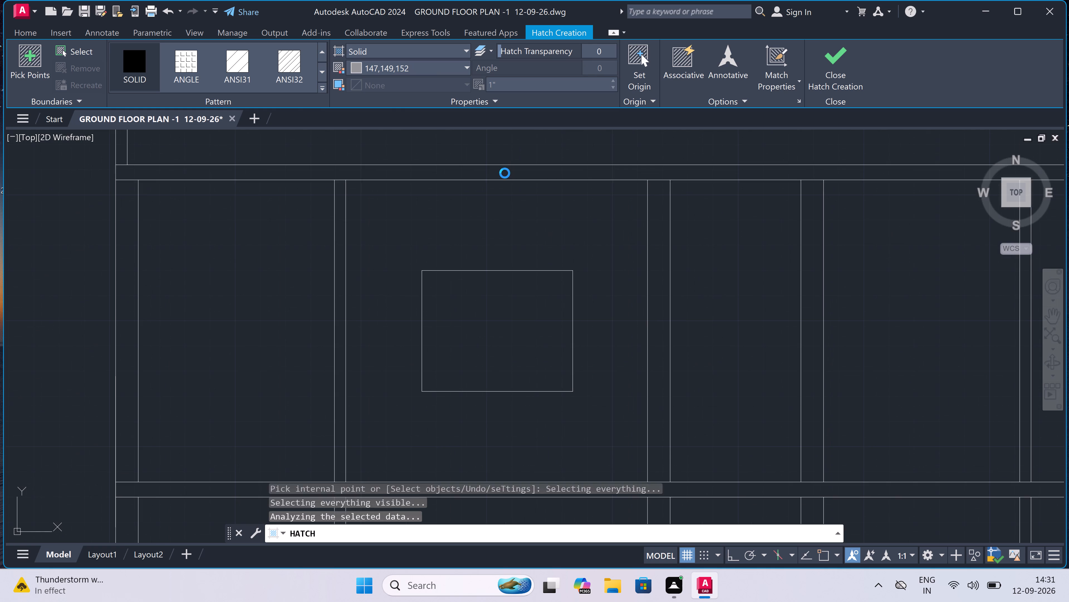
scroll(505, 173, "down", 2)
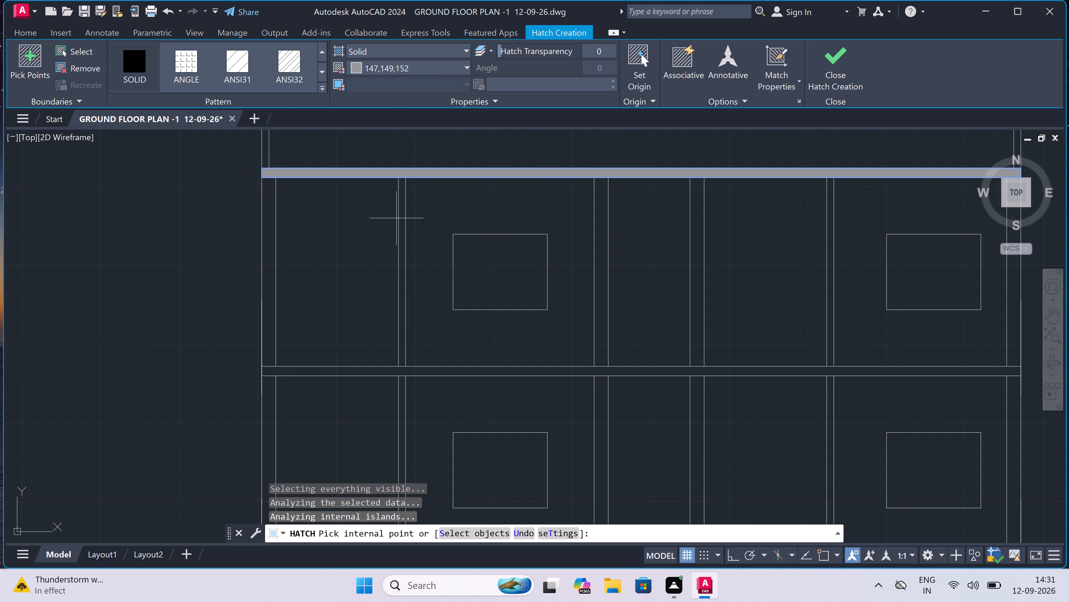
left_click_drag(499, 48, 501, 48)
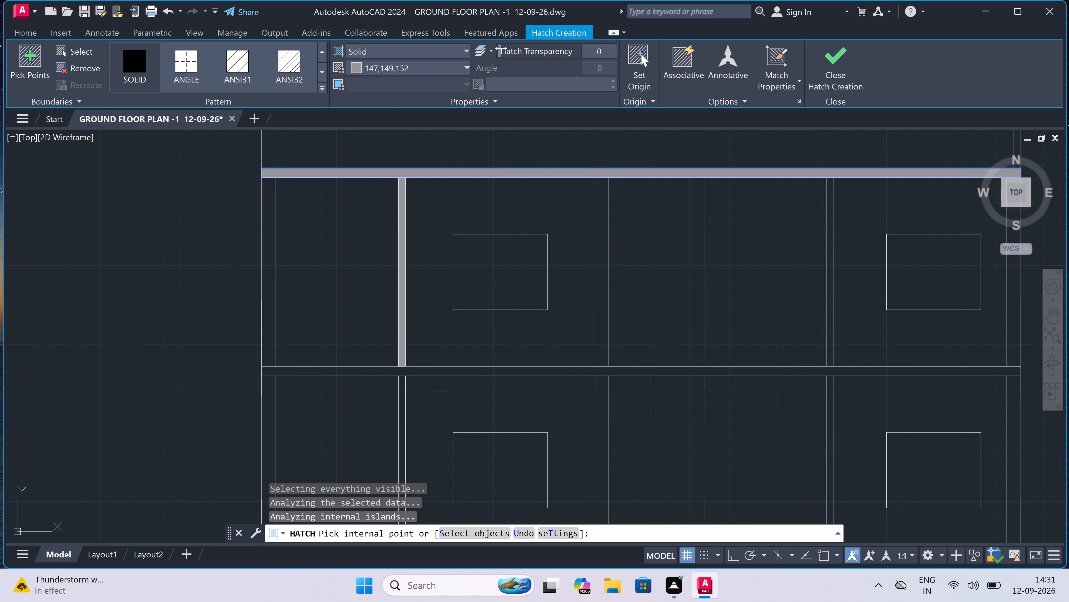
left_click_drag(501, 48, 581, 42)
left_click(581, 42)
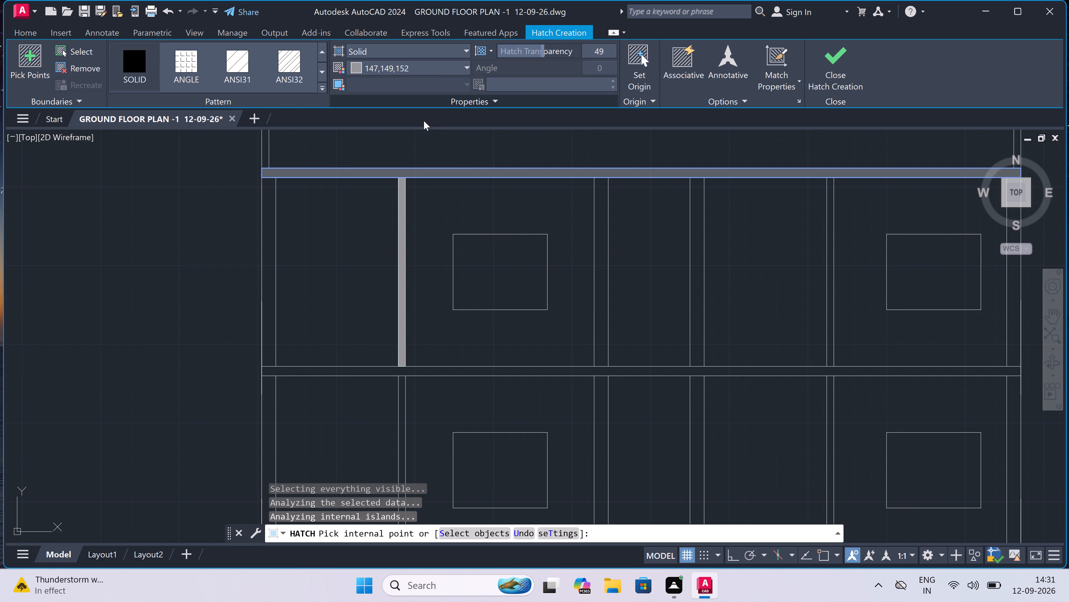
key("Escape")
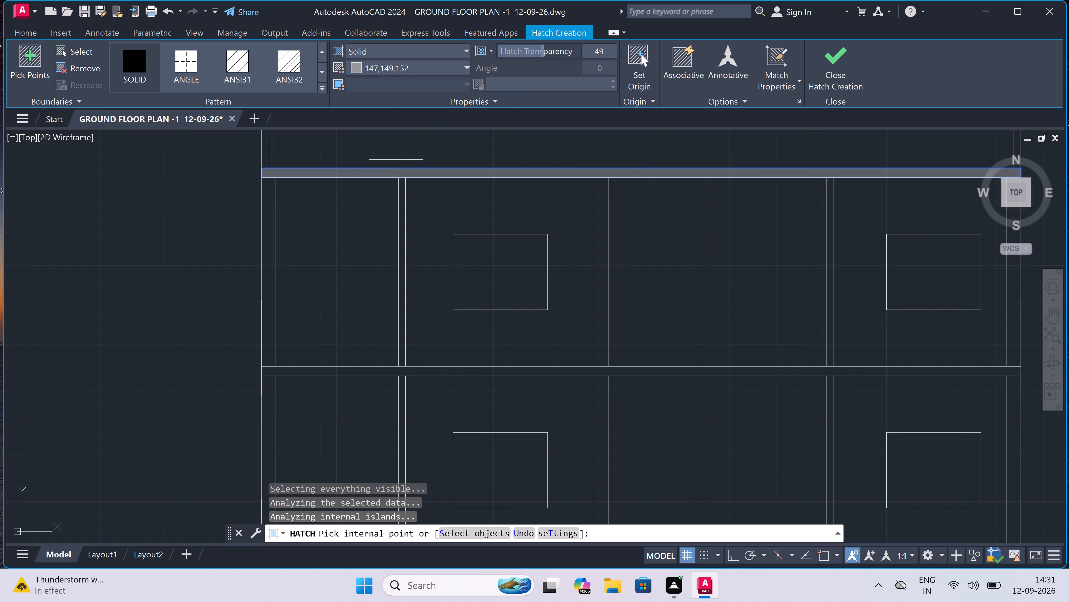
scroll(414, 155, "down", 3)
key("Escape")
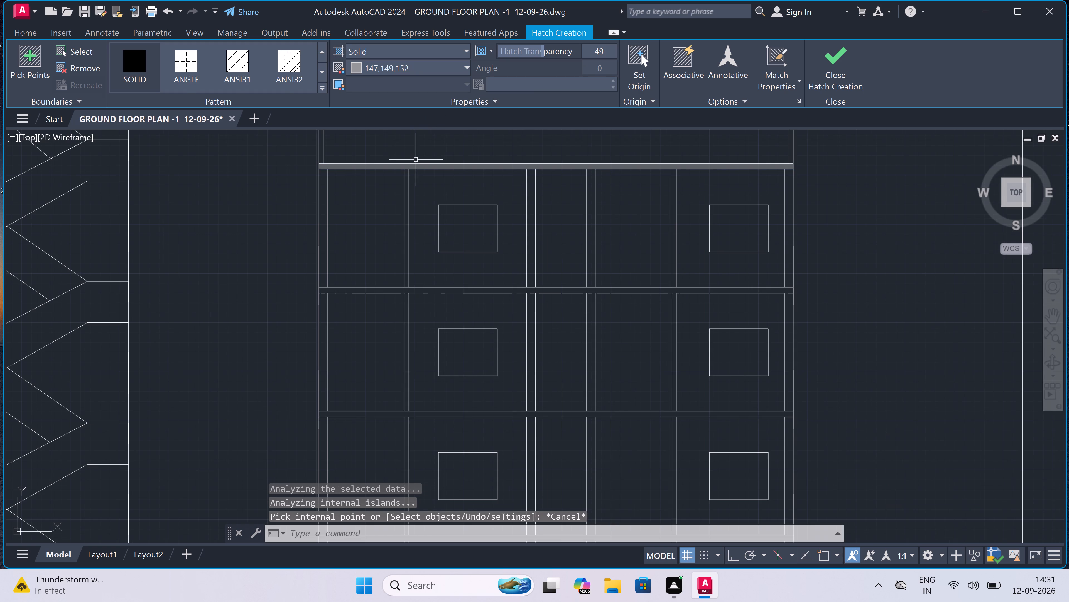
Restart Hatch and set the hatch transparency to 90.
scroll(419, 164, "down", 3)
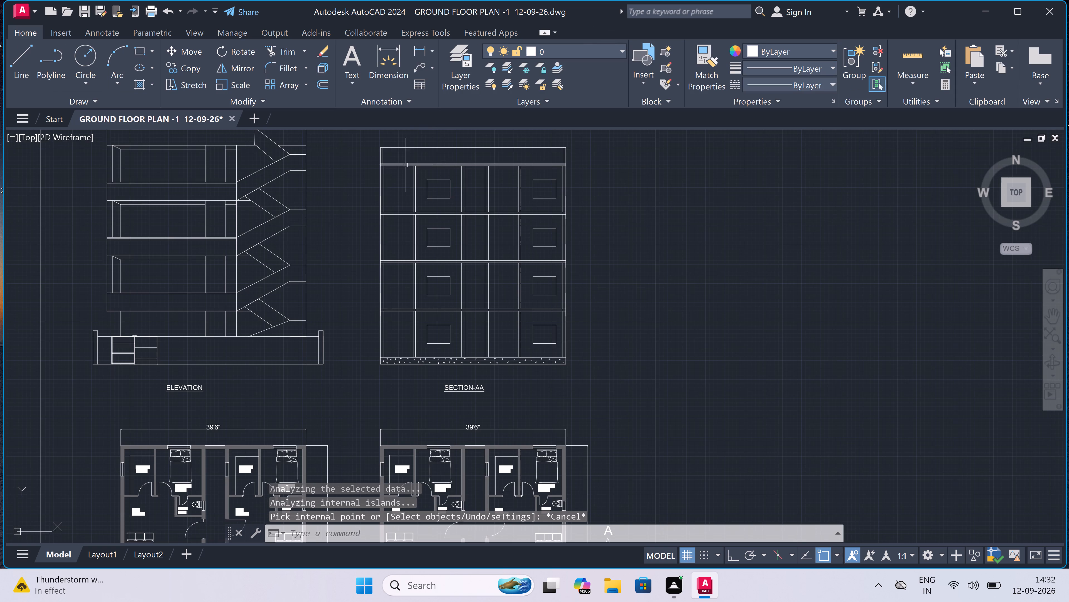
scroll(375, 159, "up", 3)
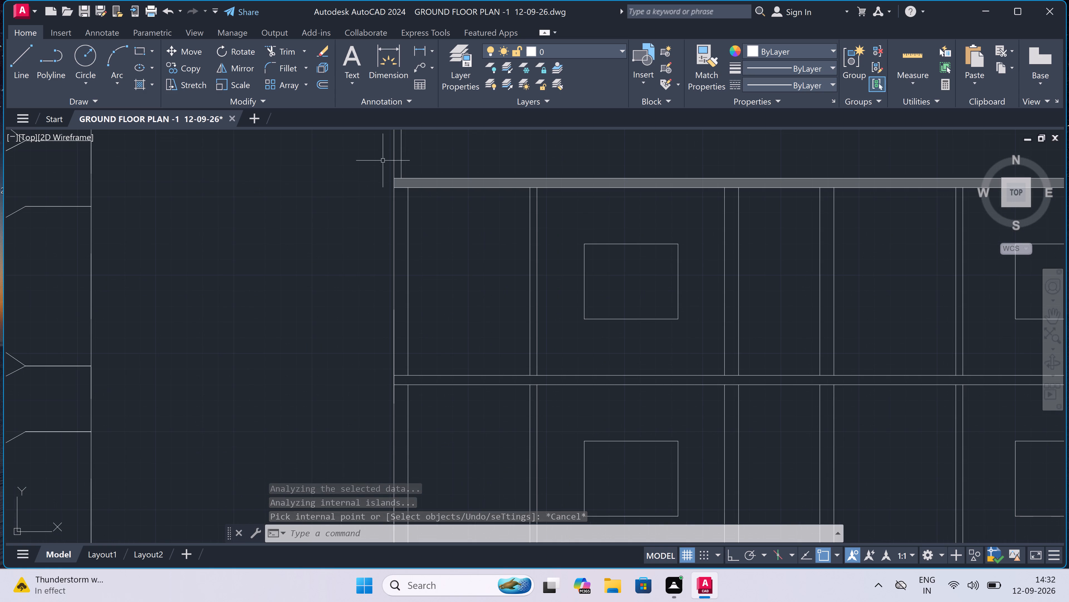
key("h")
key("space")
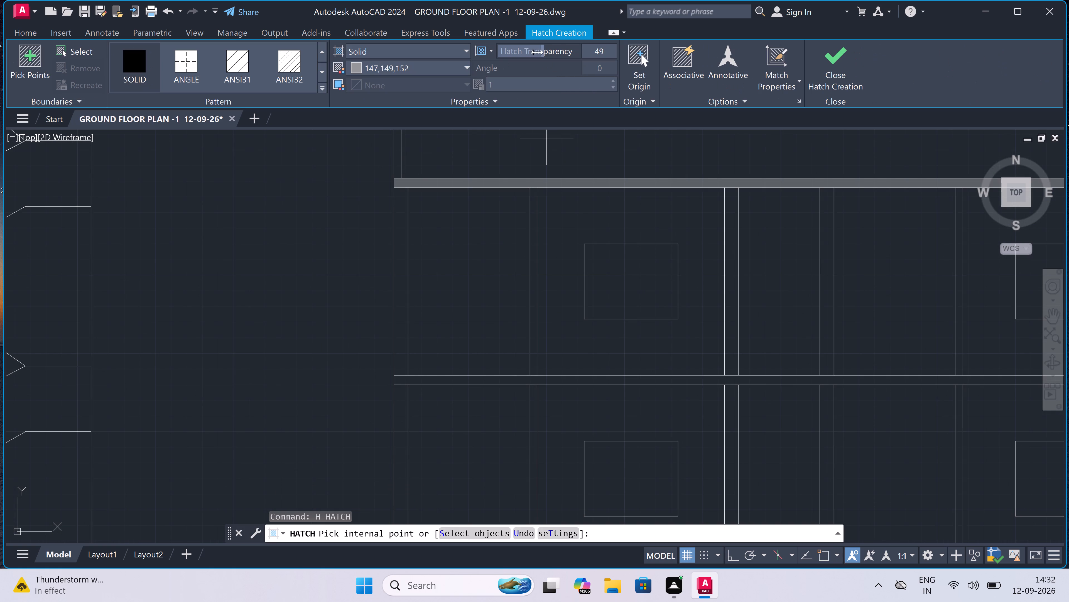
left_click_drag(539, 52, 600, 48)
left_click(600, 48)
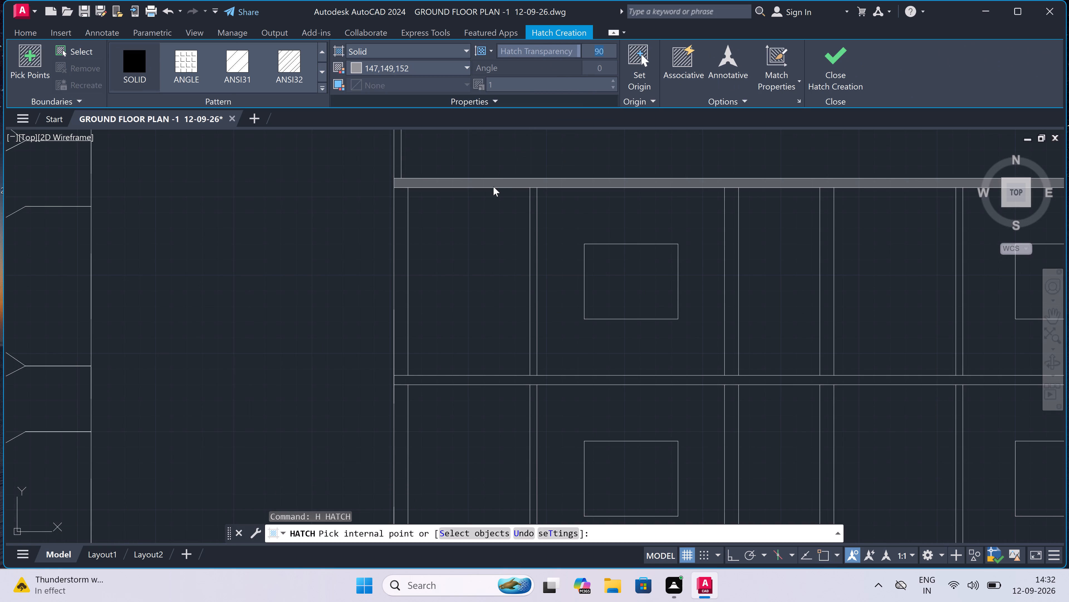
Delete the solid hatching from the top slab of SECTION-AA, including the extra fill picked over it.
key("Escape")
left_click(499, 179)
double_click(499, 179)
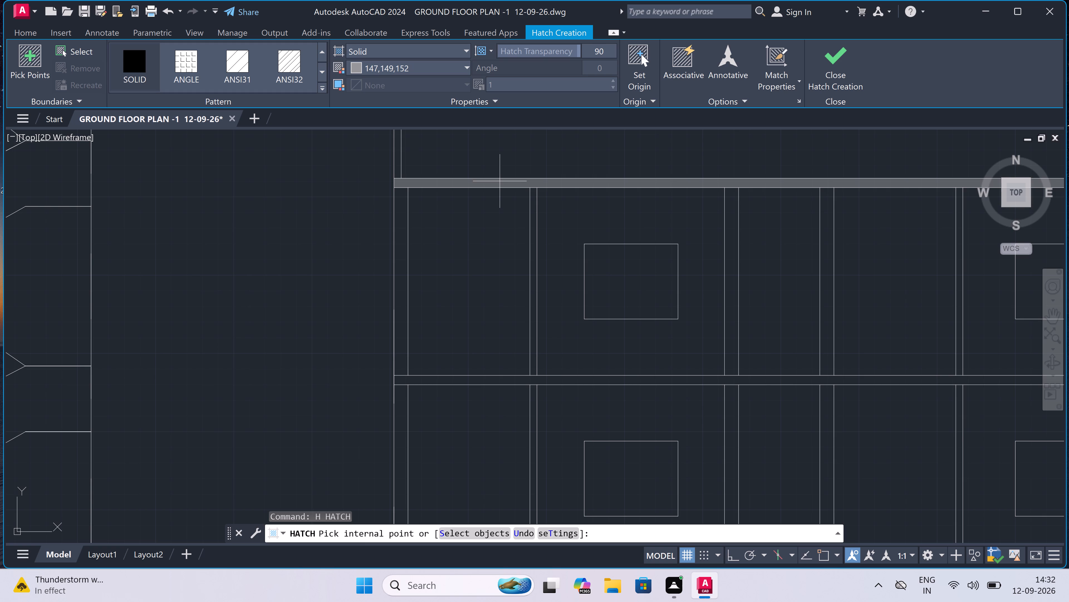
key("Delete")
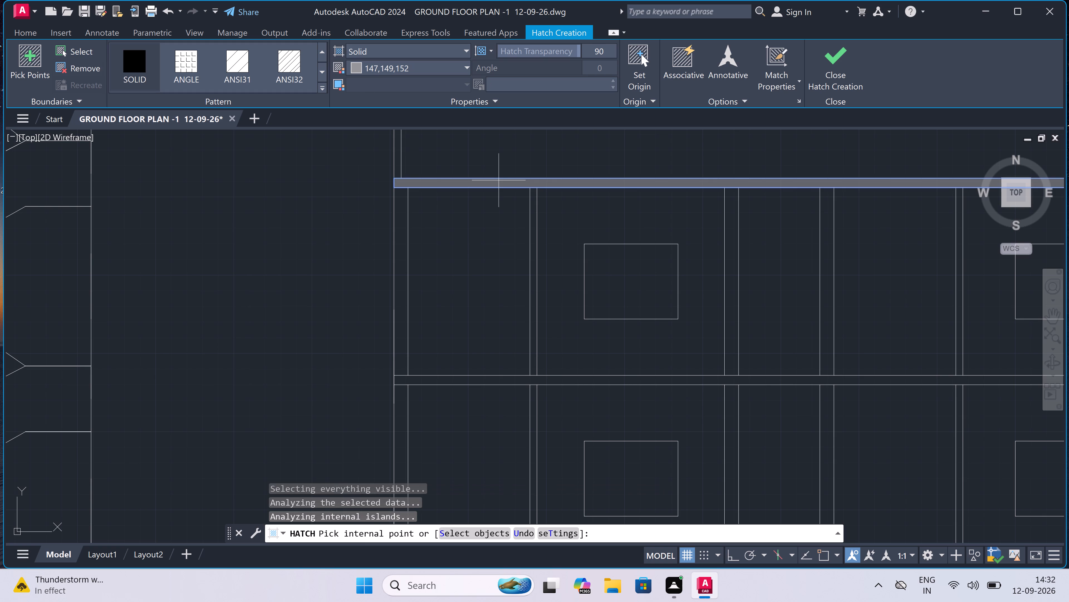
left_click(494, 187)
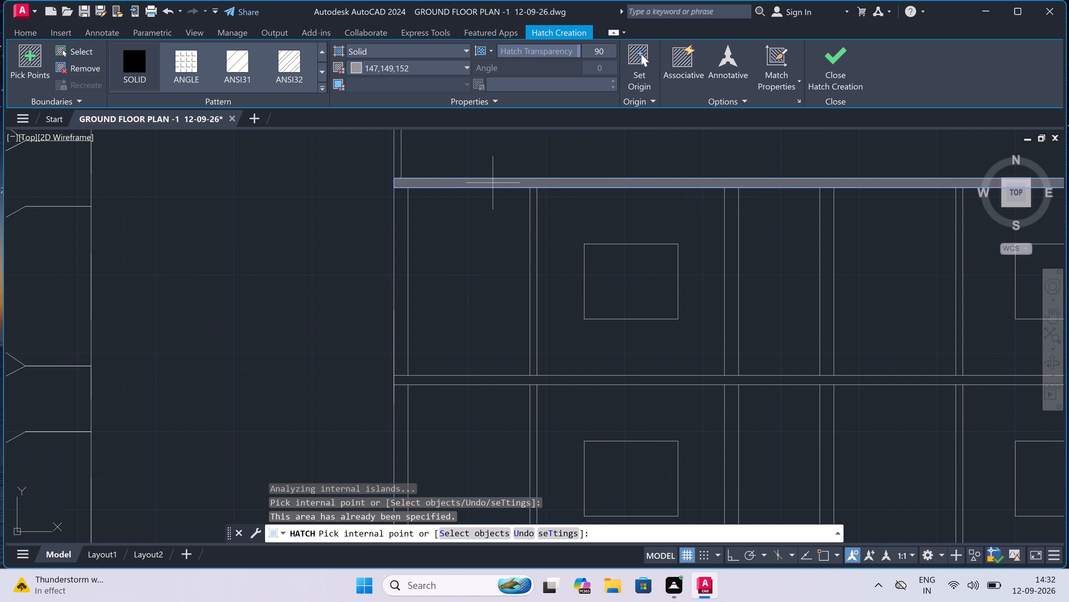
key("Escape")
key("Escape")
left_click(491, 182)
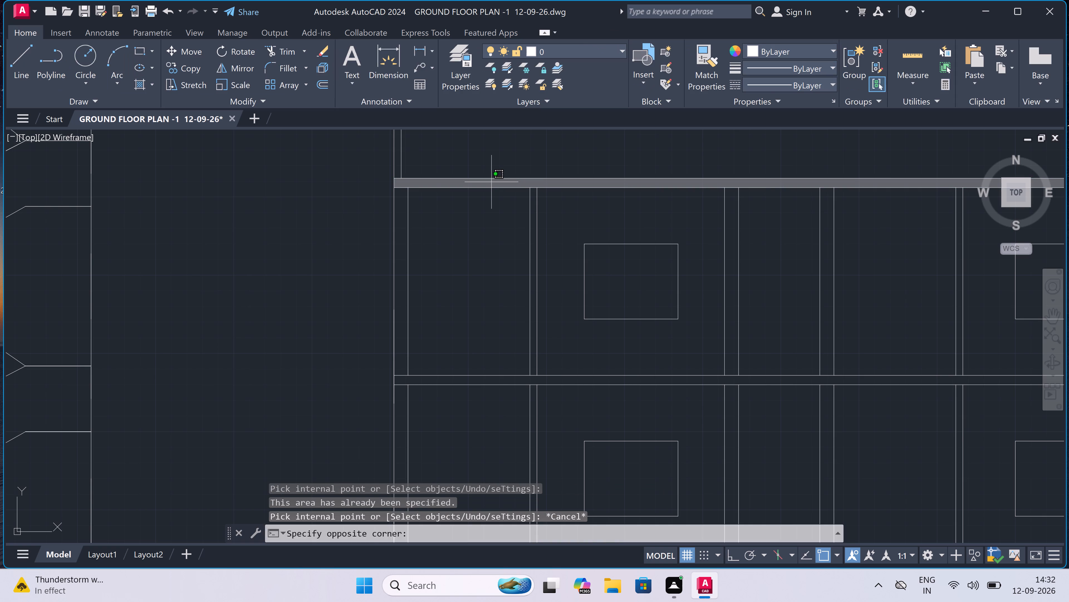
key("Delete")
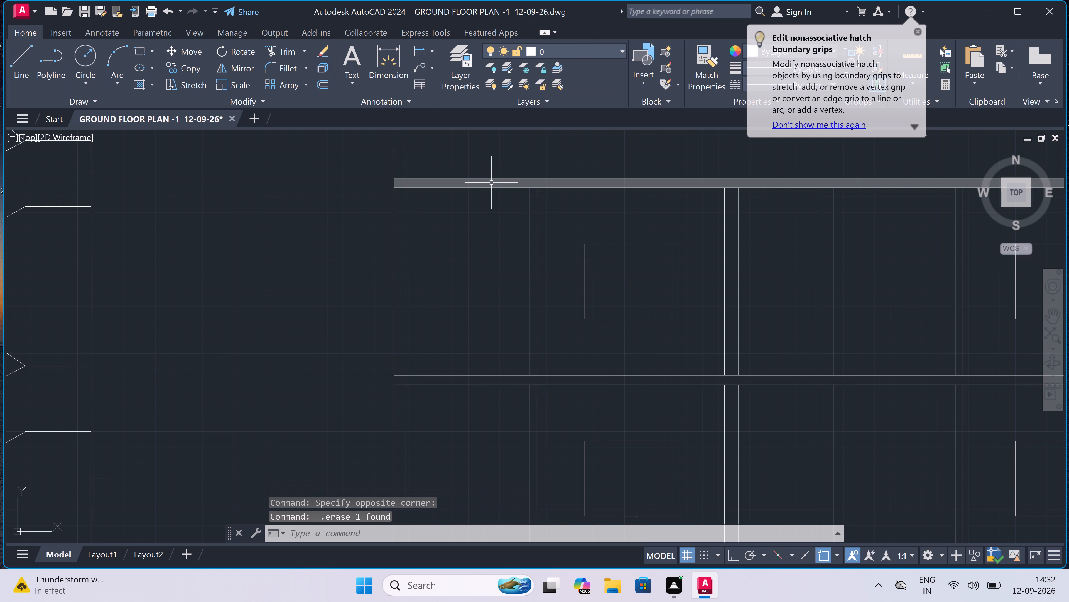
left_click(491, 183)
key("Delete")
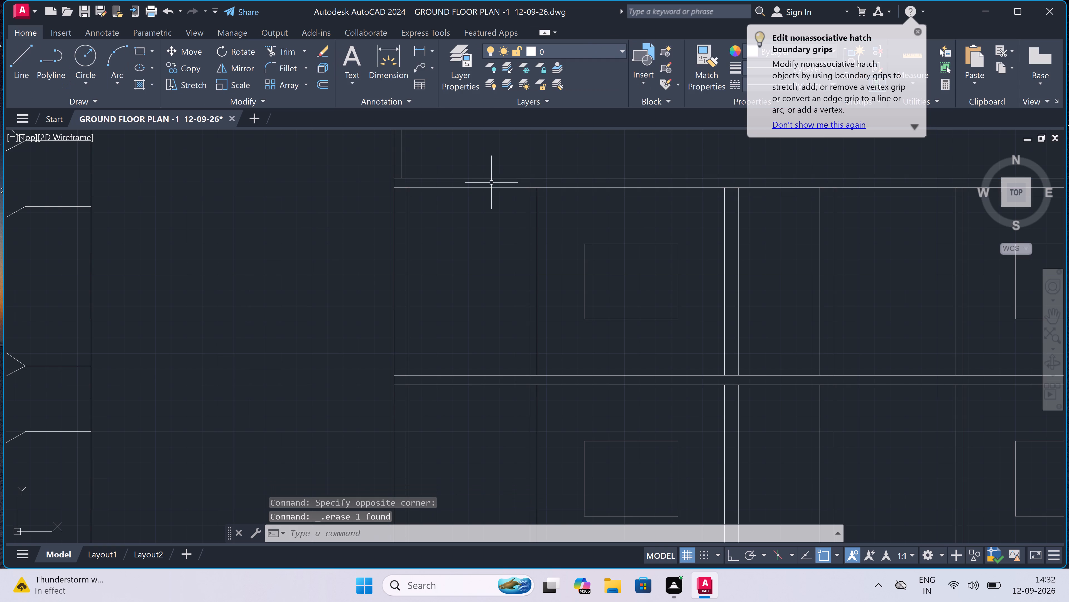
Fill the top slab beneath the parapet in SECTION-AA with the grey solid hatch at transparency 59.
type("H")
key("space")
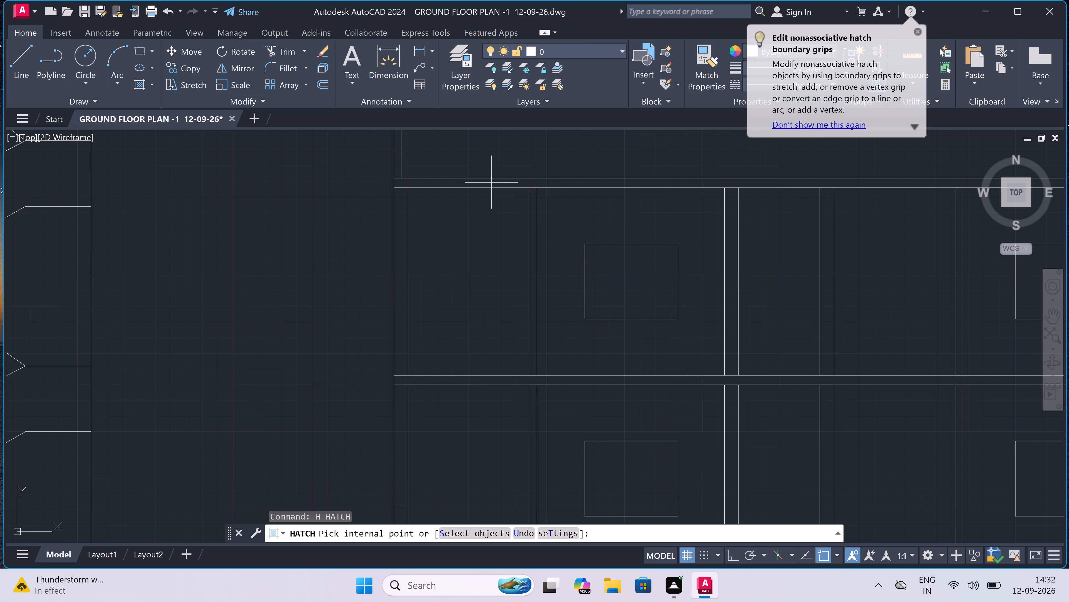
left_click(131, 65)
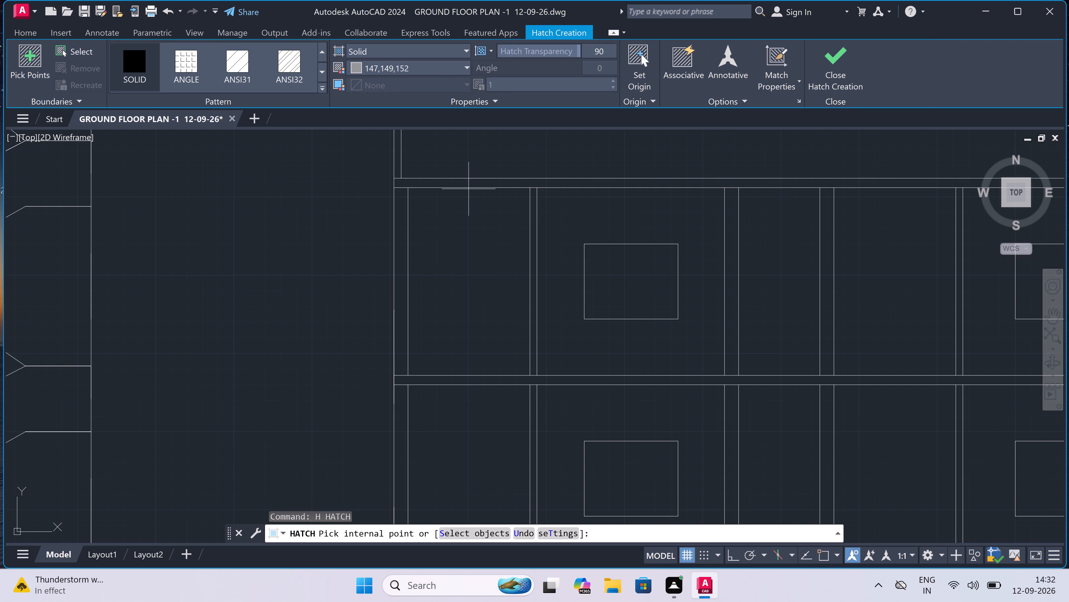
scroll(467, 186, "up", 1)
left_click(464, 180)
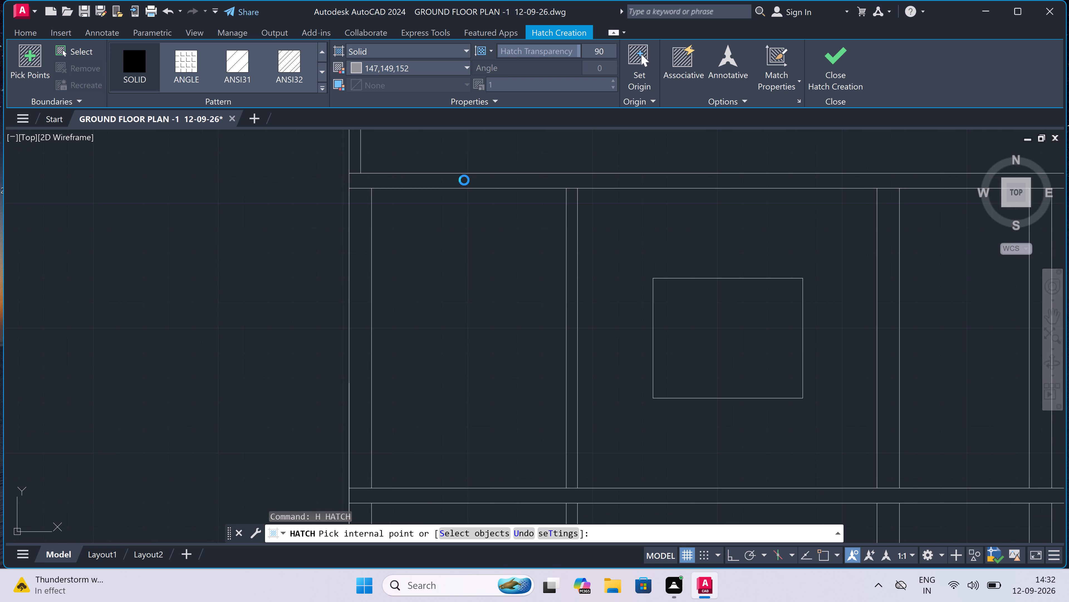
scroll(464, 180, "down", 3)
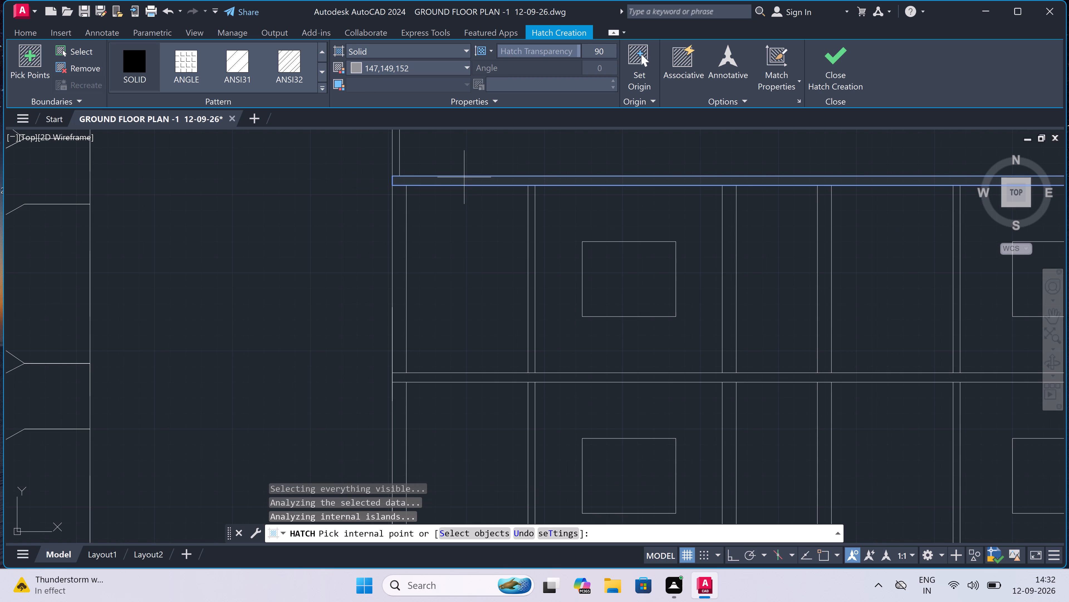
left_click_drag(571, 51, 563, 54)
left_click_drag(563, 54, 524, 54)
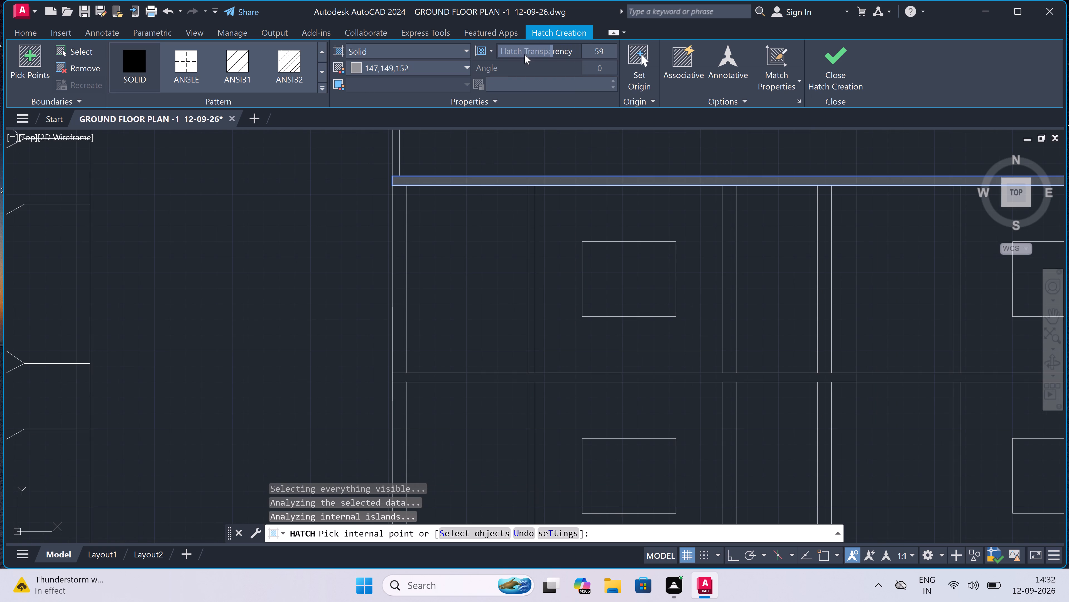
Add the next two floor slabs below in SECTION-AA to the same solid hatch.
scroll(471, 141, "down", 4)
scroll(472, 186, "up", 4)
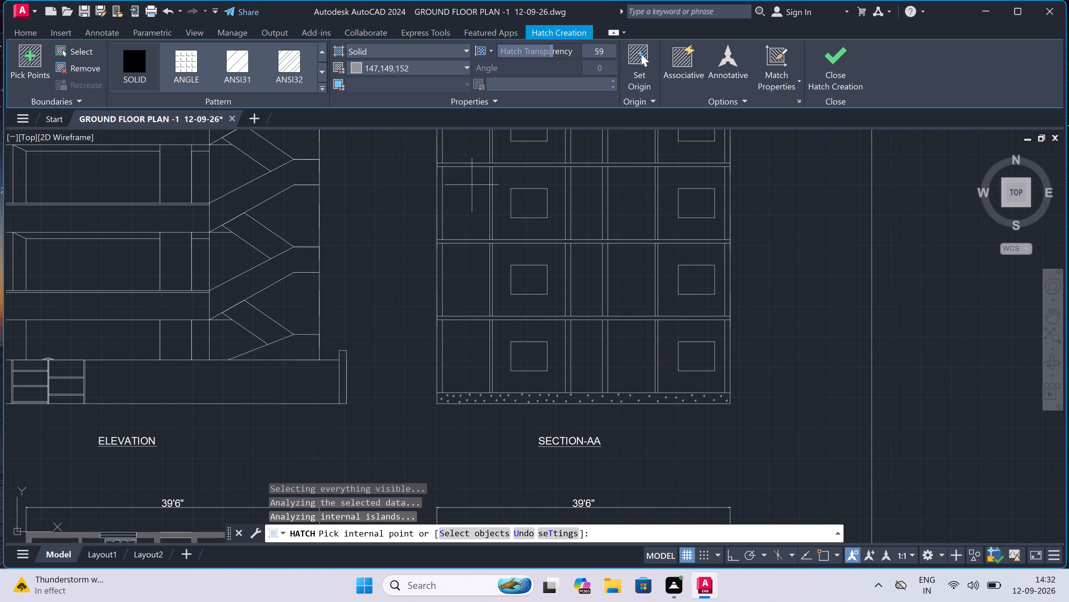
scroll(499, 161, "up", 4)
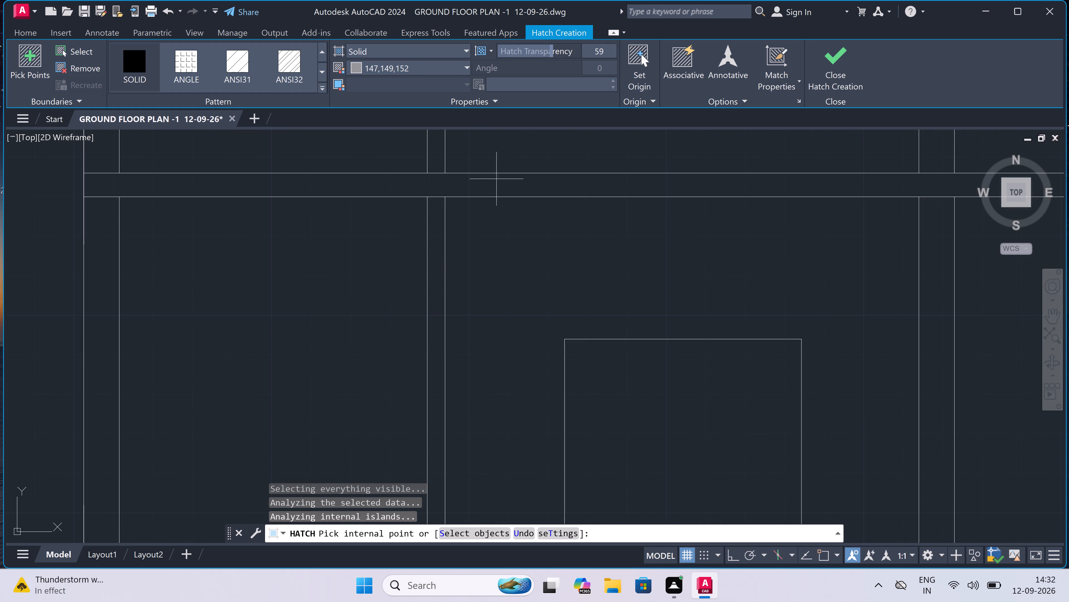
double_click(494, 181)
scroll(494, 181, "down", 4)
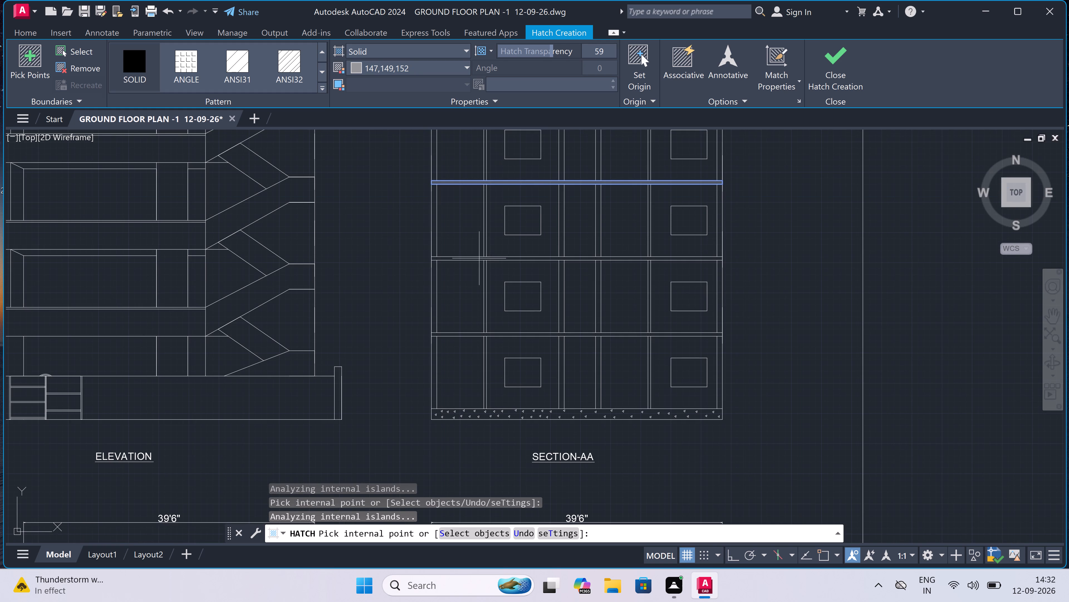
scroll(479, 259, "up", 4)
left_click(480, 258)
scroll(480, 257, "down", 5)
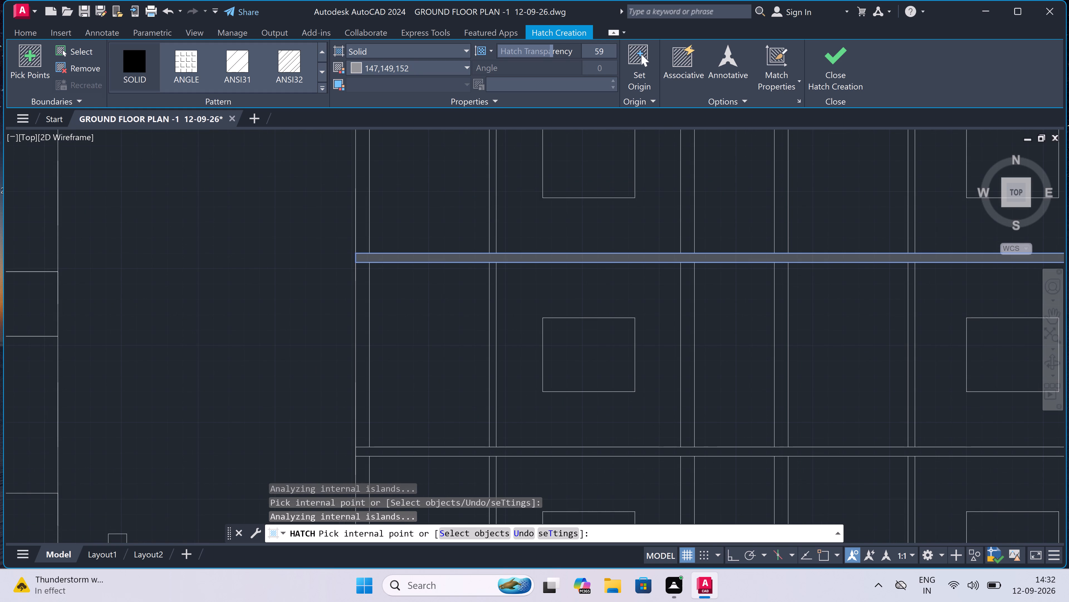
Fill the lowest floor slab above the ground storey of SECTION-AA with the same solid hatch and end the command.
scroll(480, 257, "down", 4)
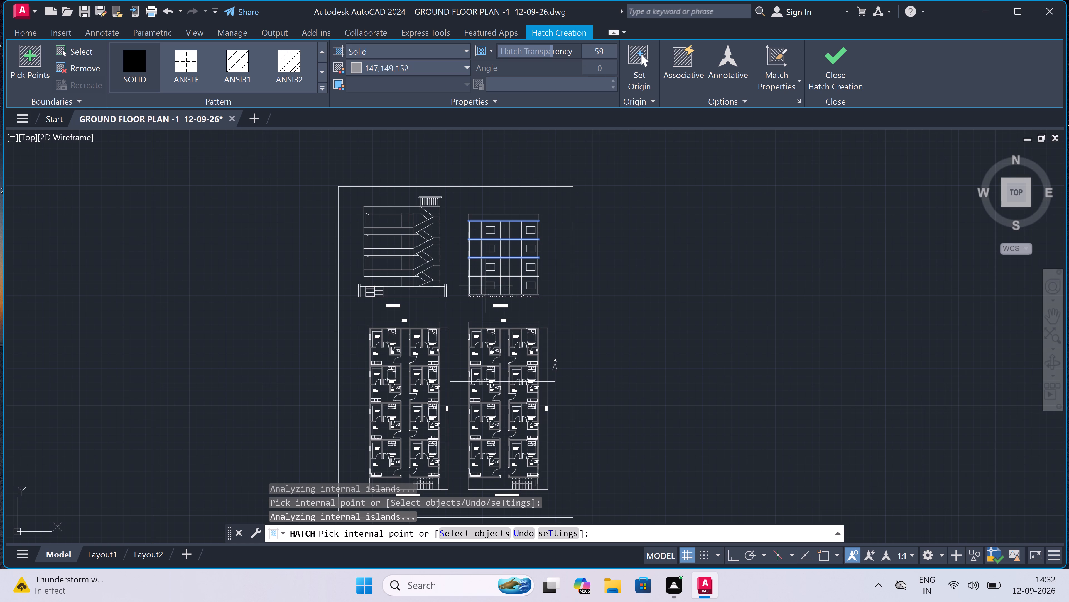
scroll(484, 281, "up", 7)
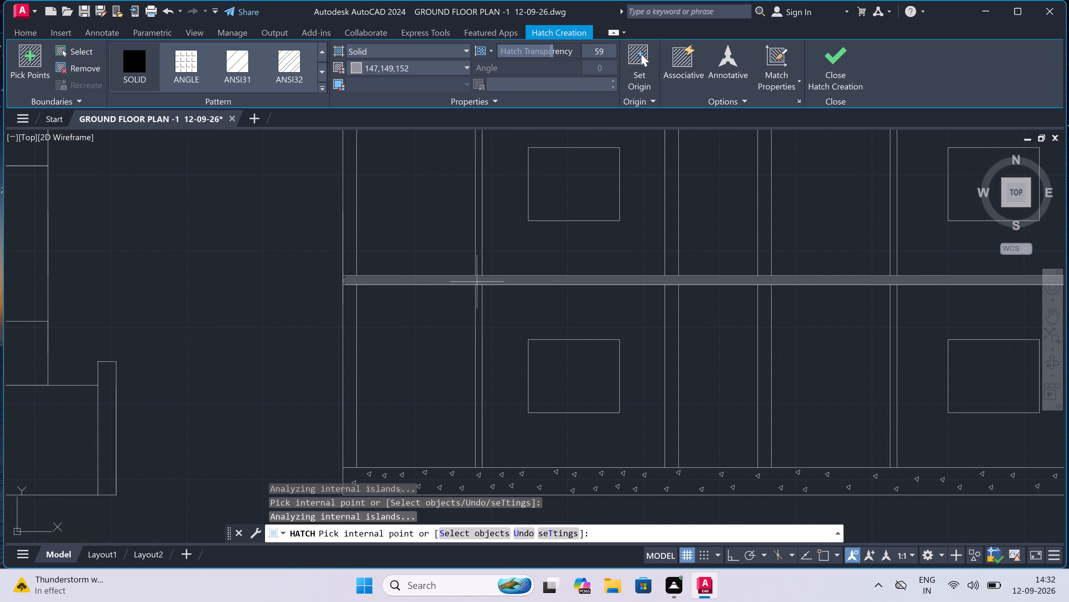
scroll(477, 282, "up", 3)
left_click(477, 281)
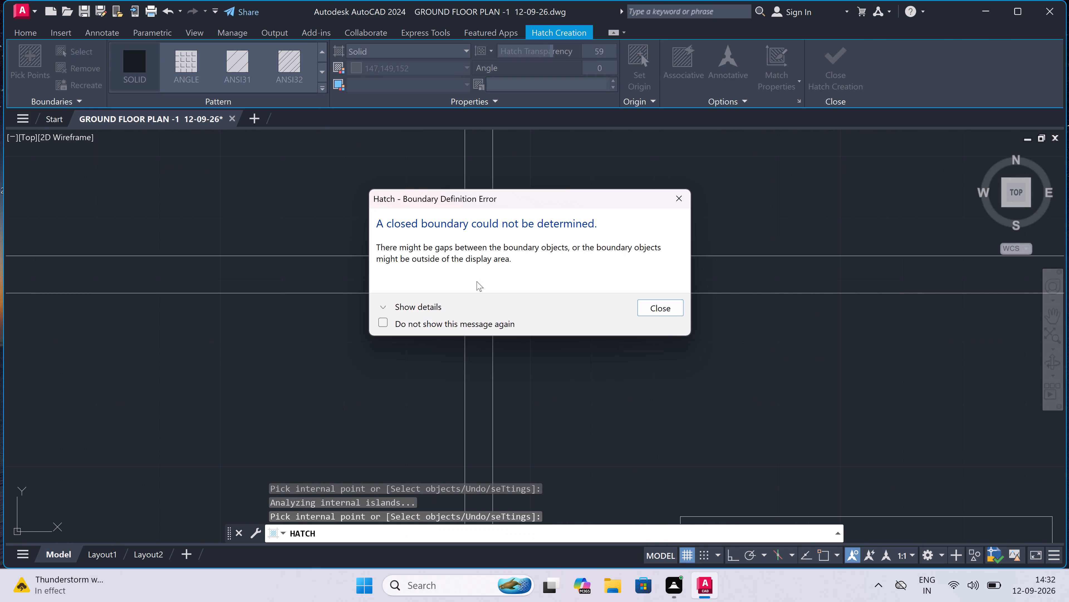
left_click(681, 198)
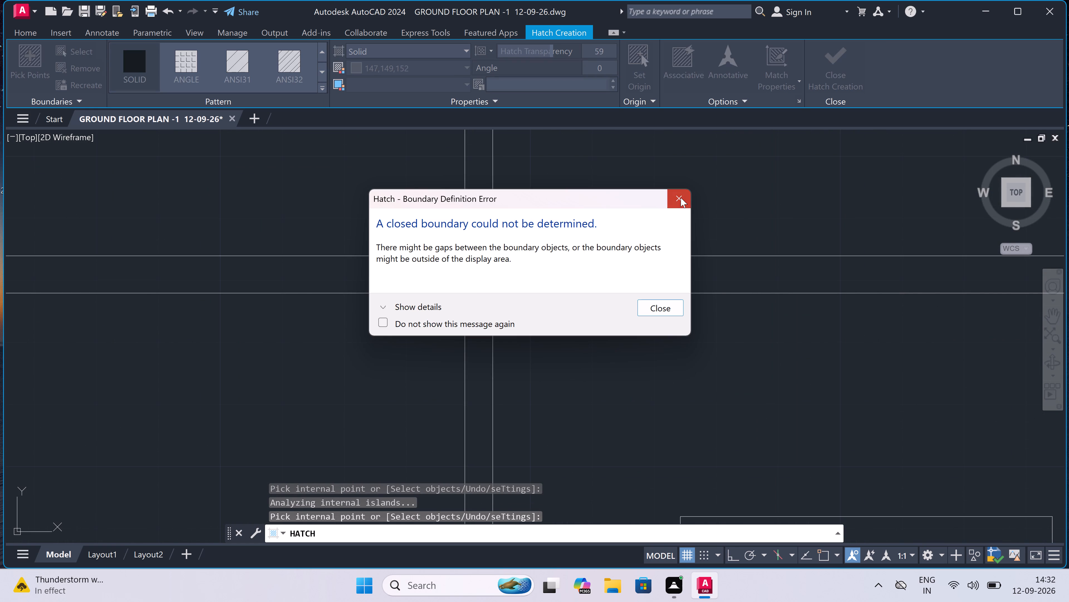
scroll(681, 198, "down", 3)
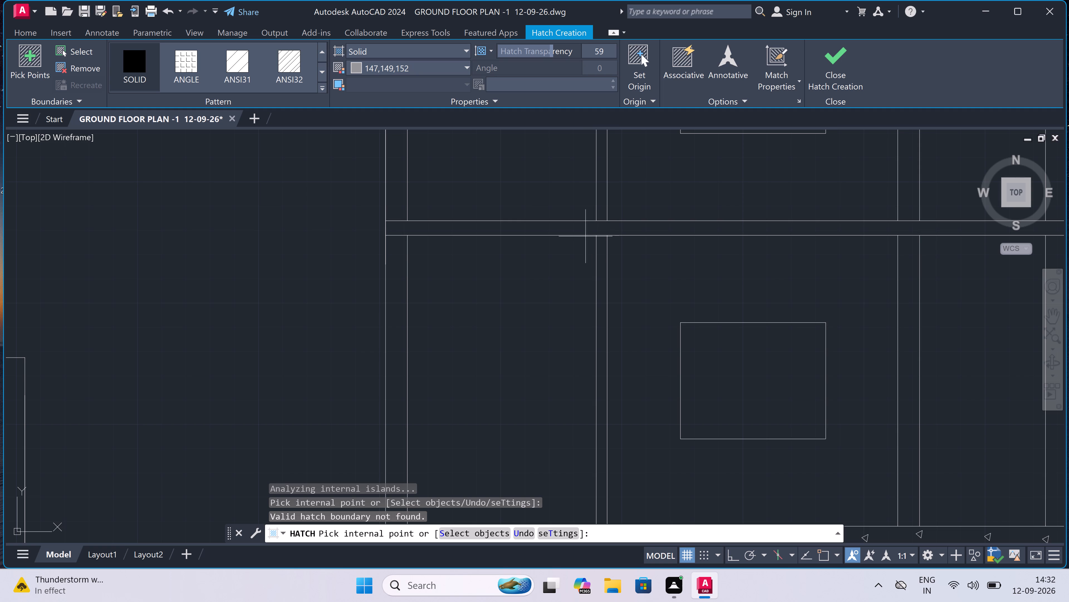
scroll(584, 229, "down", 2)
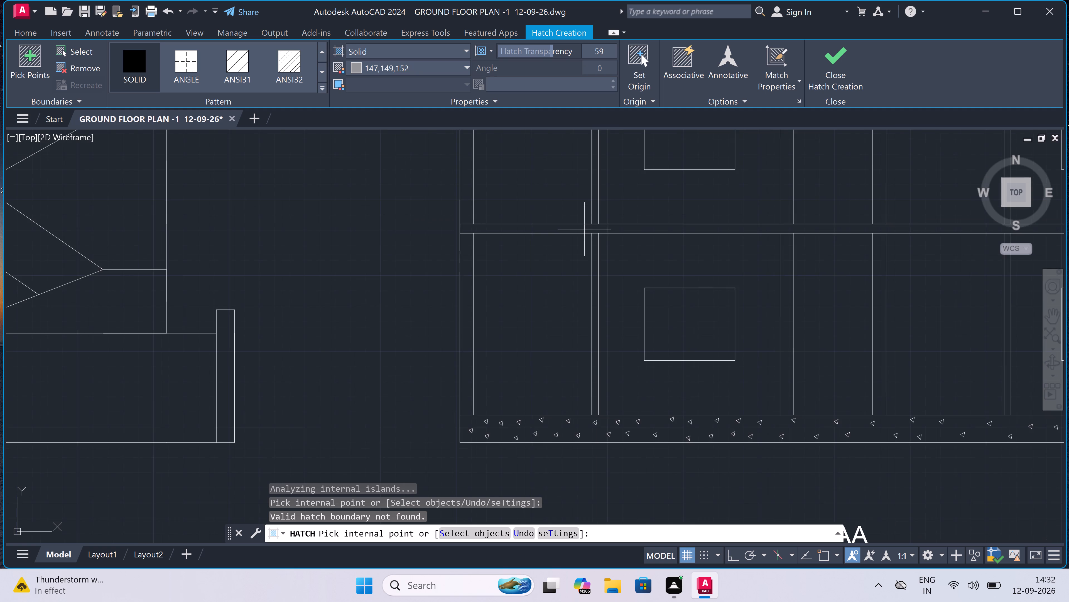
scroll(584, 229, "down", 2)
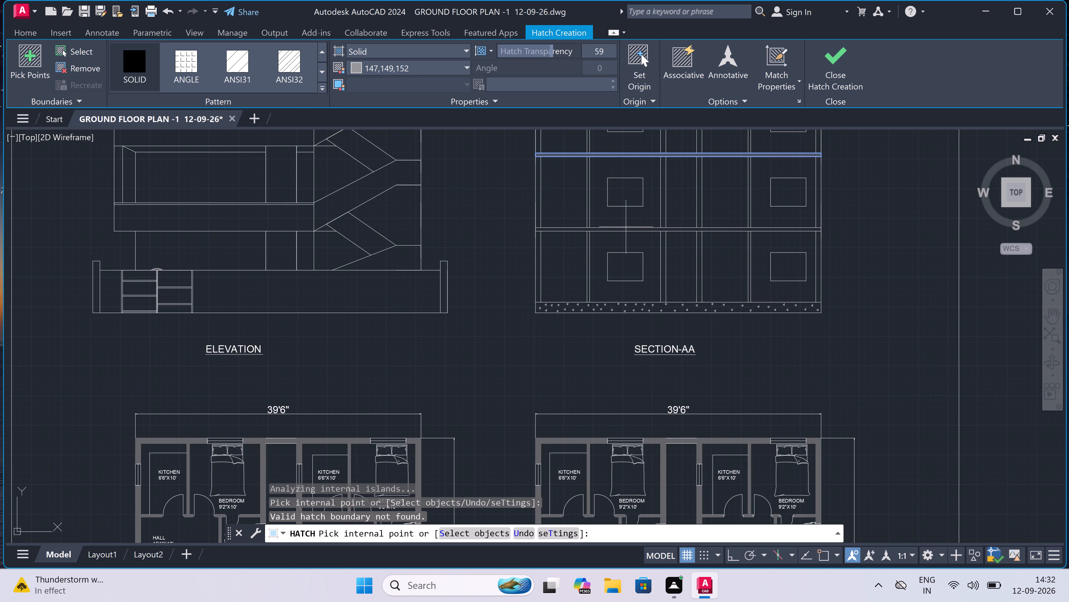
scroll(626, 227, "up", 2)
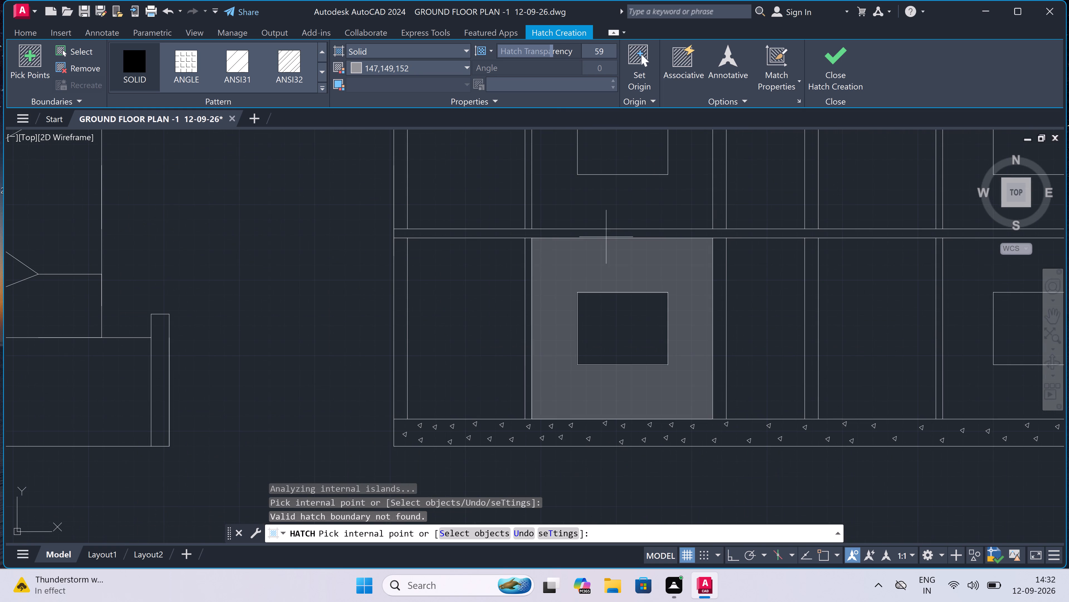
scroll(605, 237, "up", 2)
double_click(601, 231)
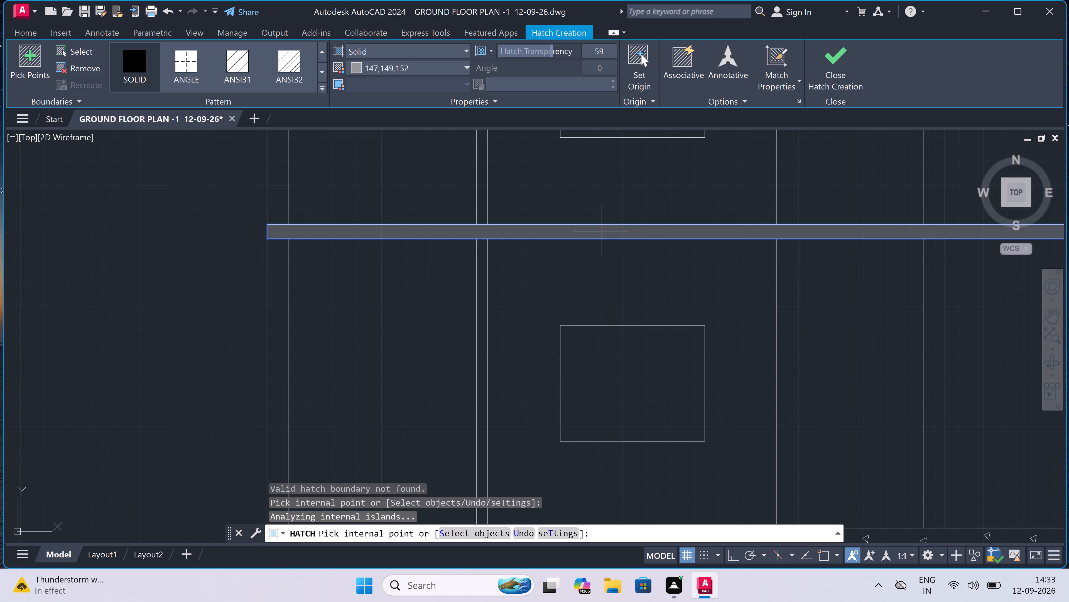
key("Escape")
scroll(601, 231, "down", 6)
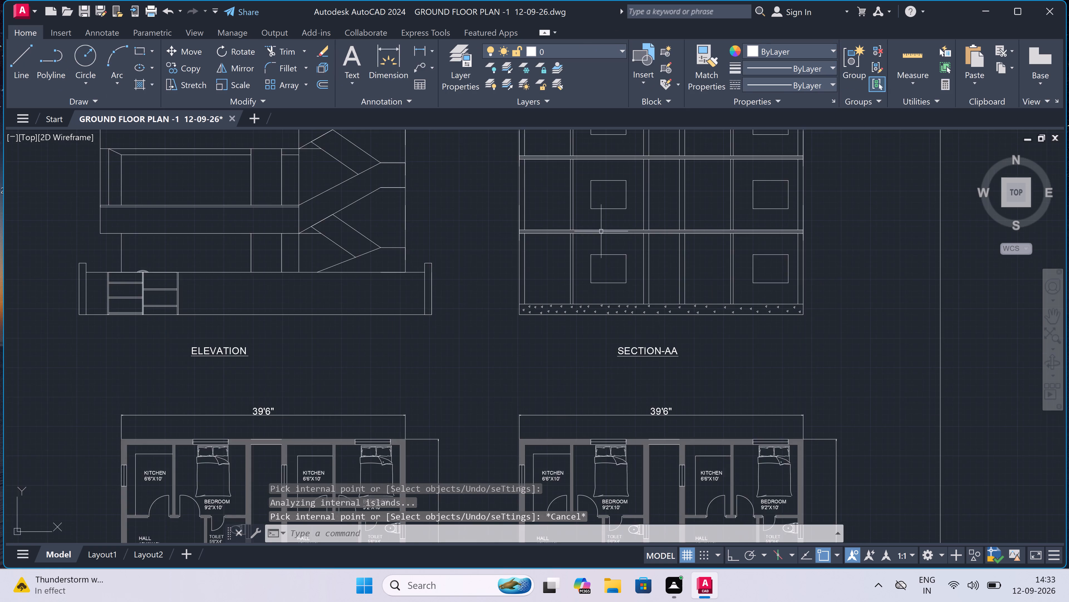
Review the hatched slabs of SECTION-AA and its base against the rest of the sheet.
scroll(600, 232, "down", 1)
scroll(573, 242, "down", 2)
scroll(589, 210, "up", 4)
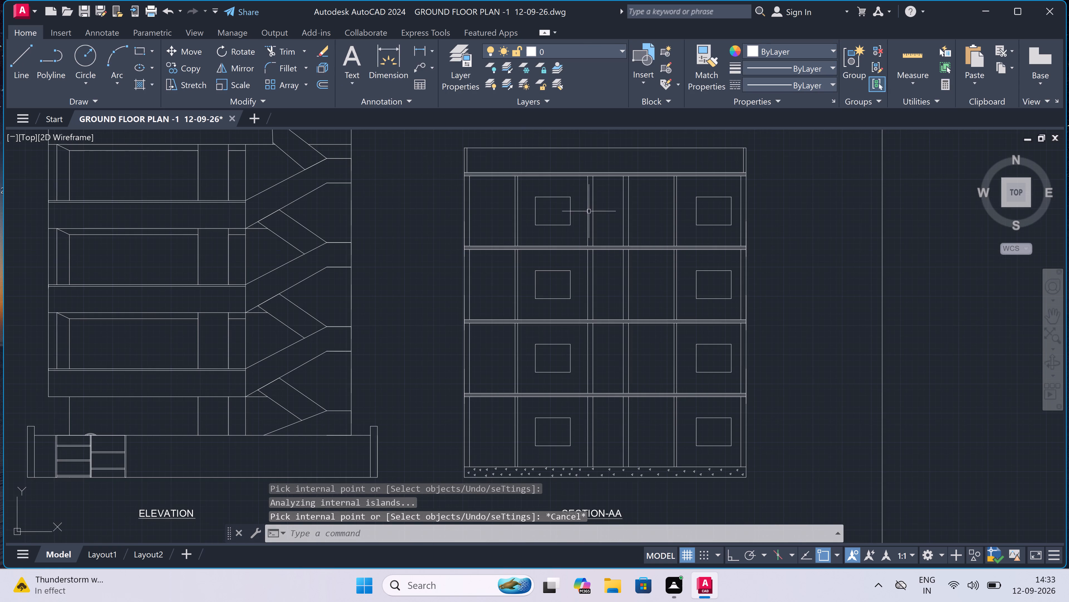
scroll(502, 307, "down", 3)
scroll(496, 337, "up", 4)
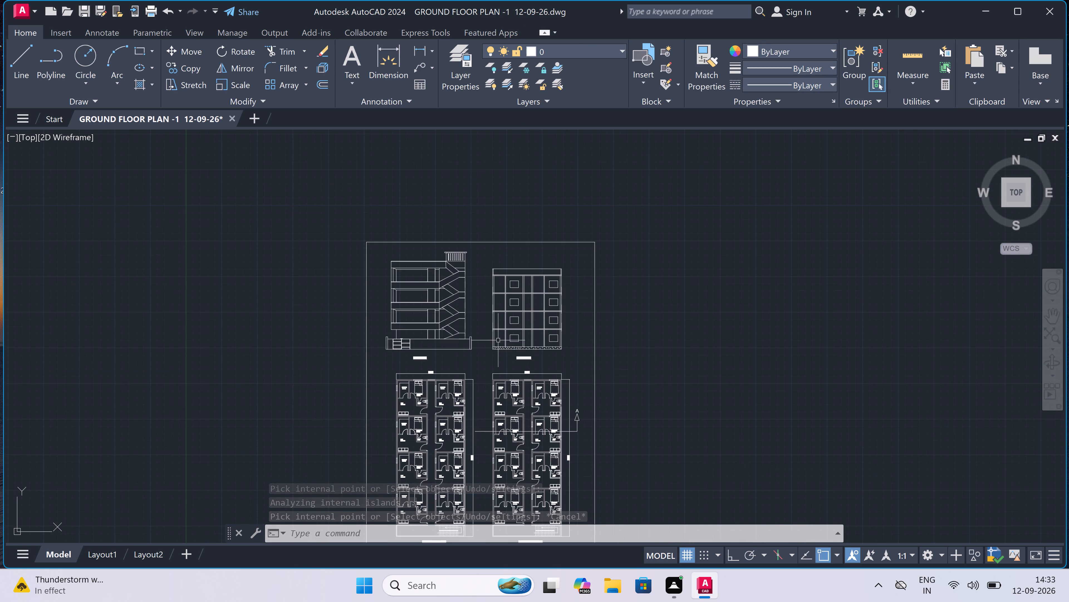
scroll(431, 381, "up", 2)
scroll(431, 381, "down", 2)
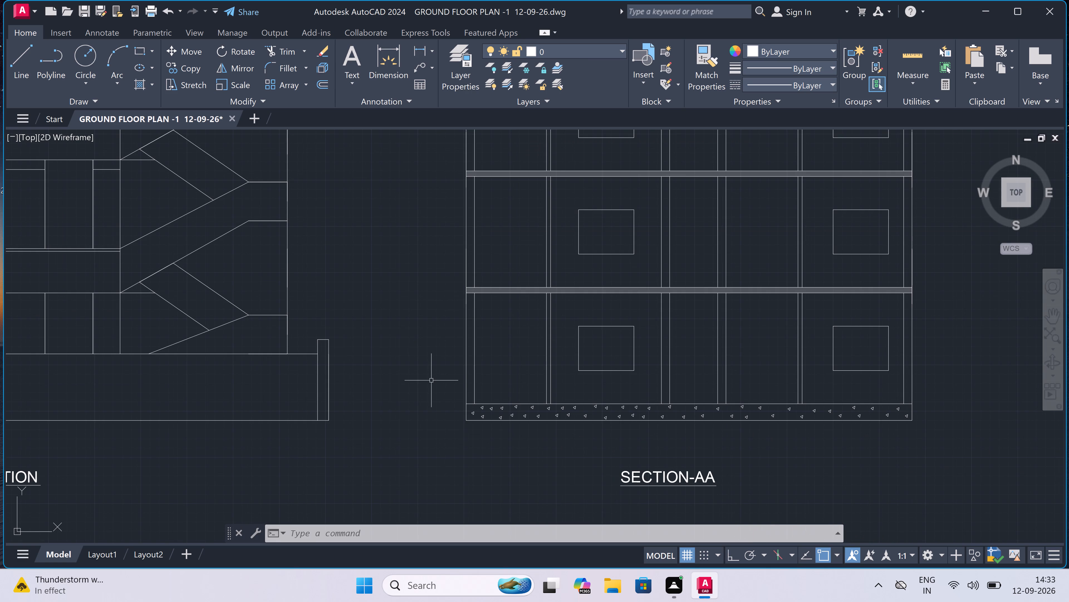
scroll(454, 386, "up", 3)
scroll(454, 386, "down", 4)
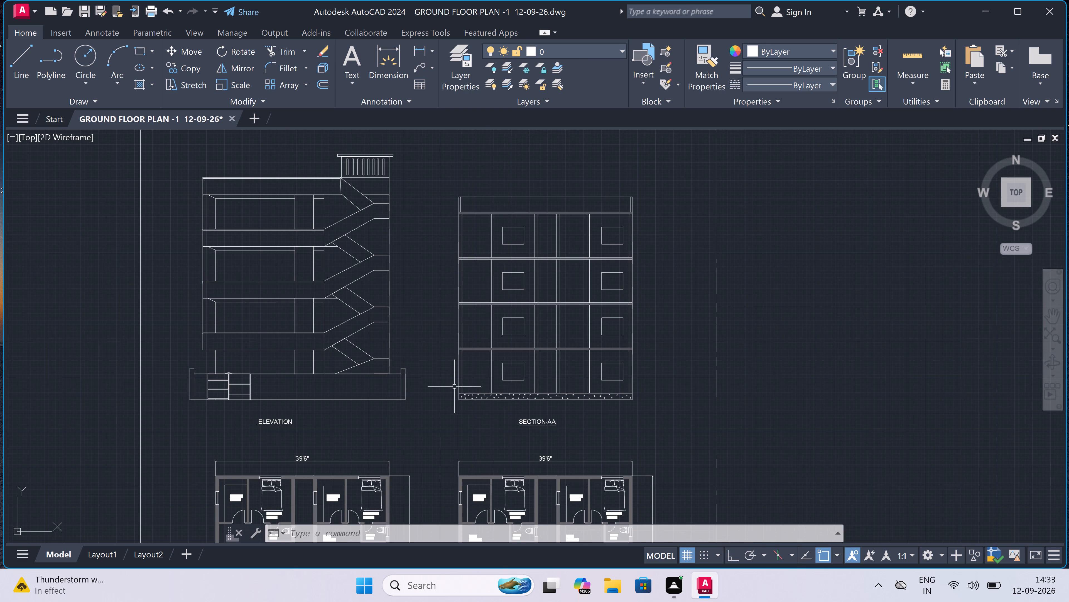
With Ortho on, draw the lowest brick course lines across SECTION-AA's left outer wall above the concrete base, with a vertical joint at mid-width.
scroll(456, 392, "up", 3)
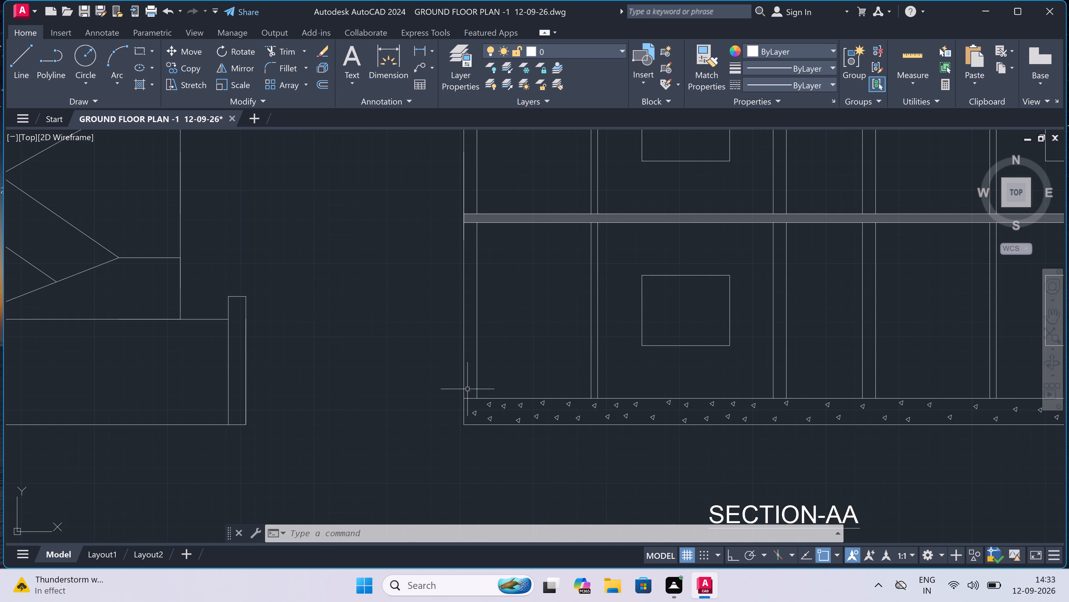
key("l")
key("space")
scroll(478, 395, "up", 3)
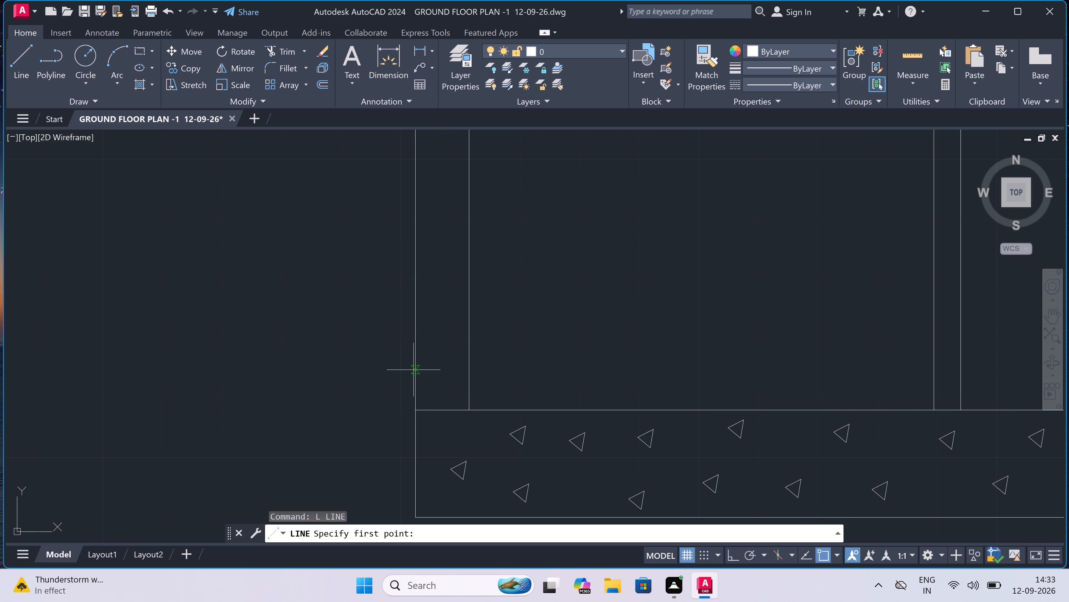
left_click_drag(415, 371, 418, 373)
key("F8")
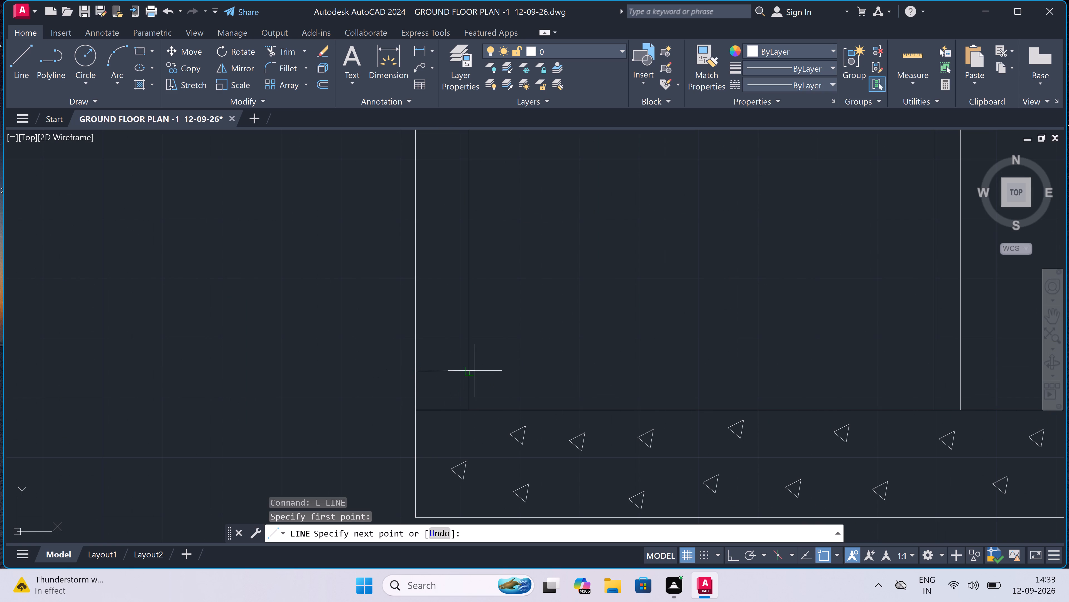
left_click(470, 370)
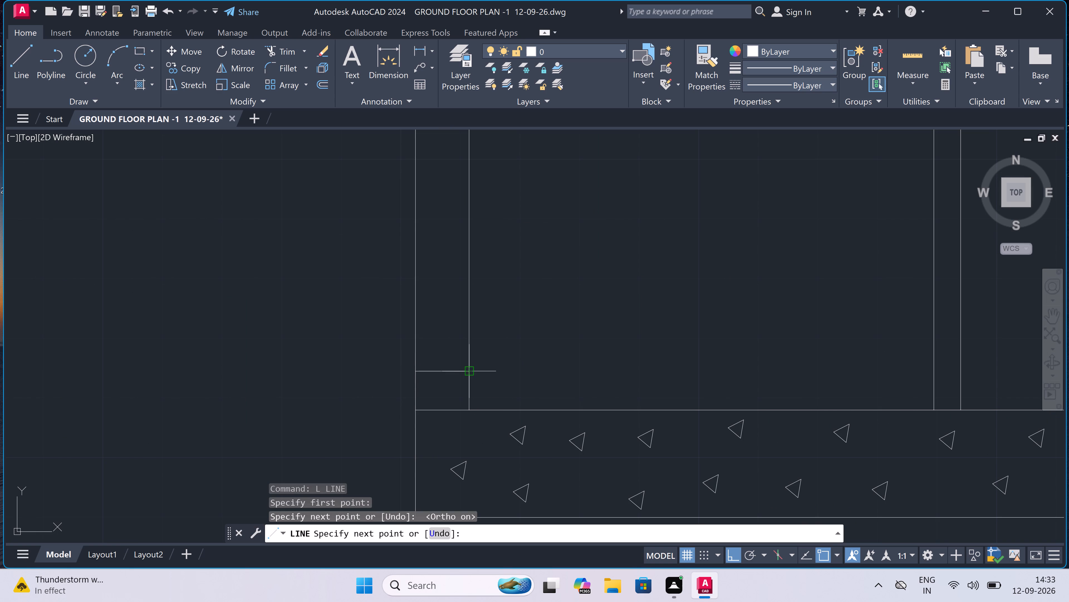
double_click(437, 366)
double_click(442, 371)
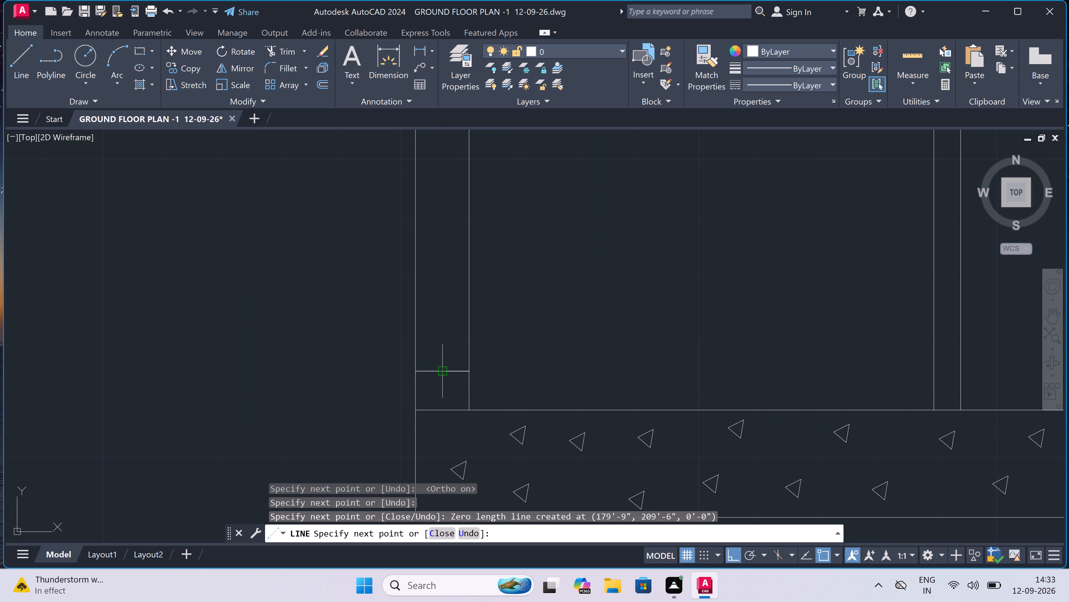
double_click(442, 344)
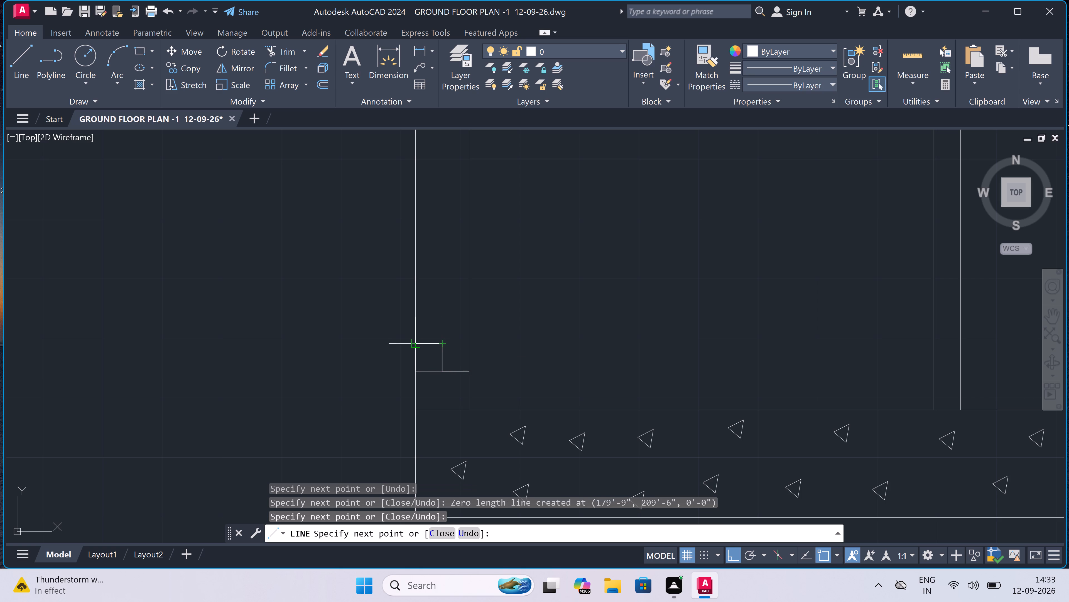
left_click(416, 341)
left_click(468, 339)
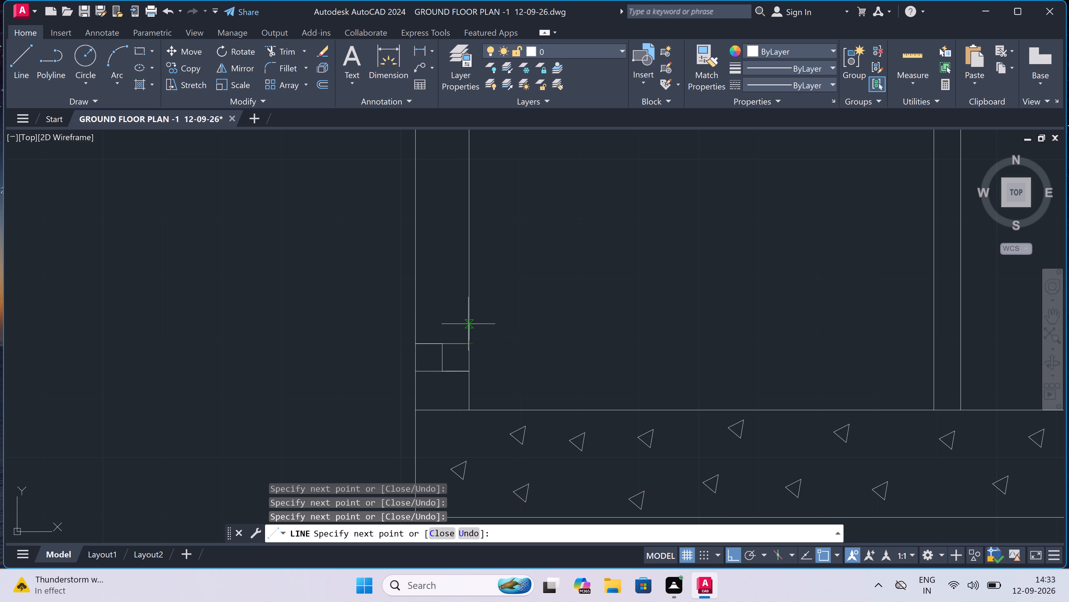
Continue the left outer wall's brick coursing upward with two more full-width course lines and a vertical joint at mid-width between them.
double_click(468, 312)
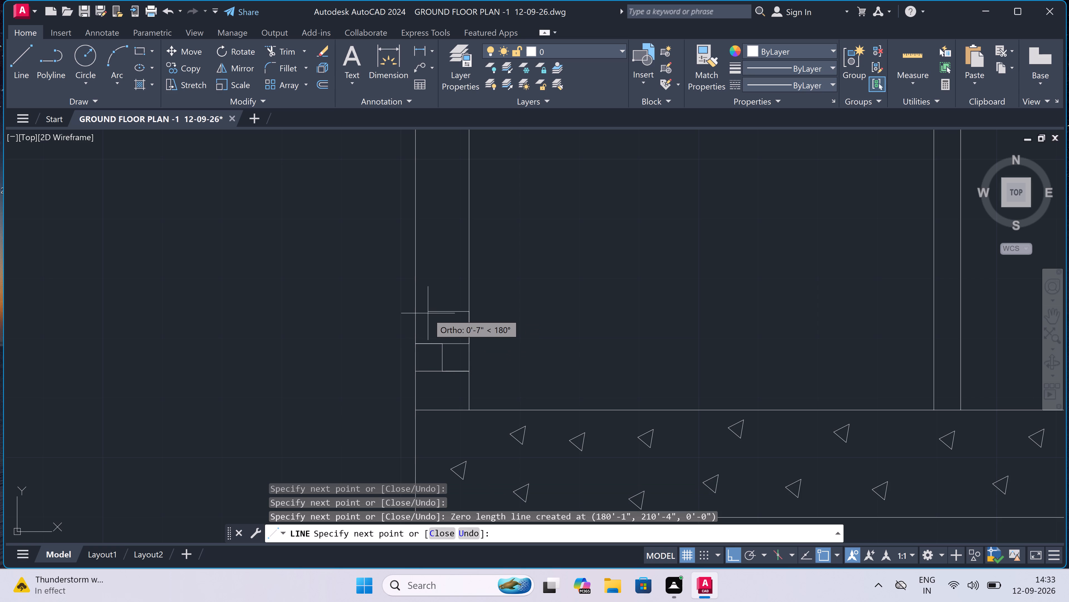
left_click(415, 309)
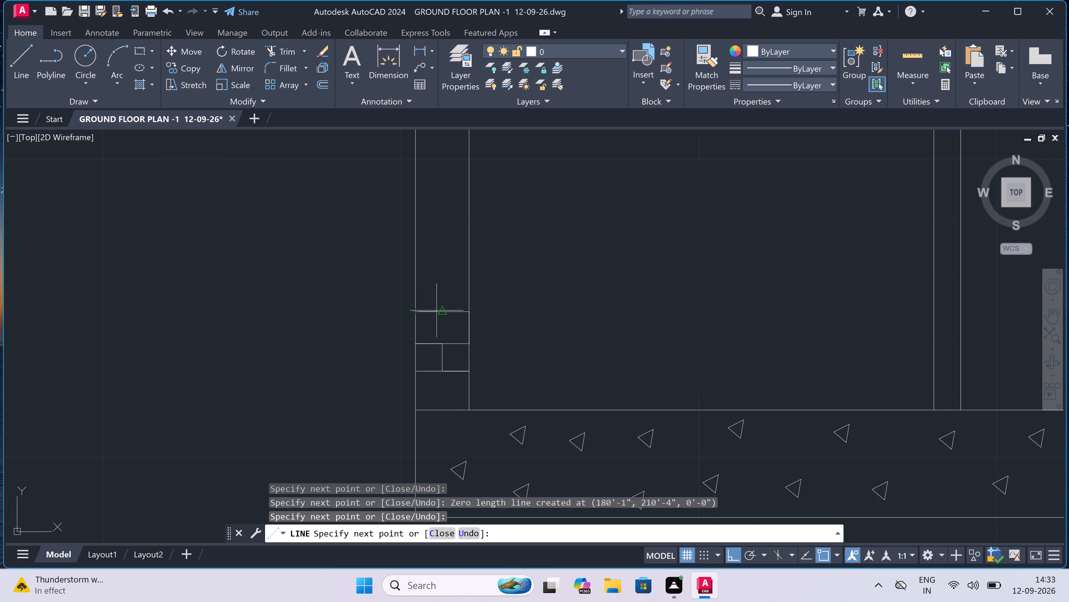
left_click(440, 309)
left_click(442, 281)
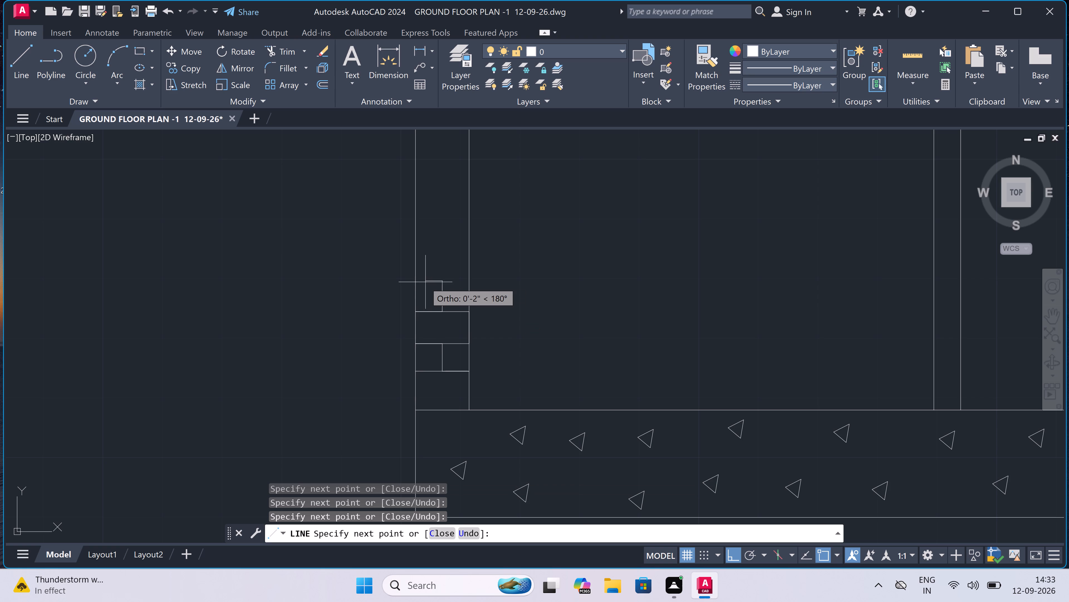
left_click(413, 280)
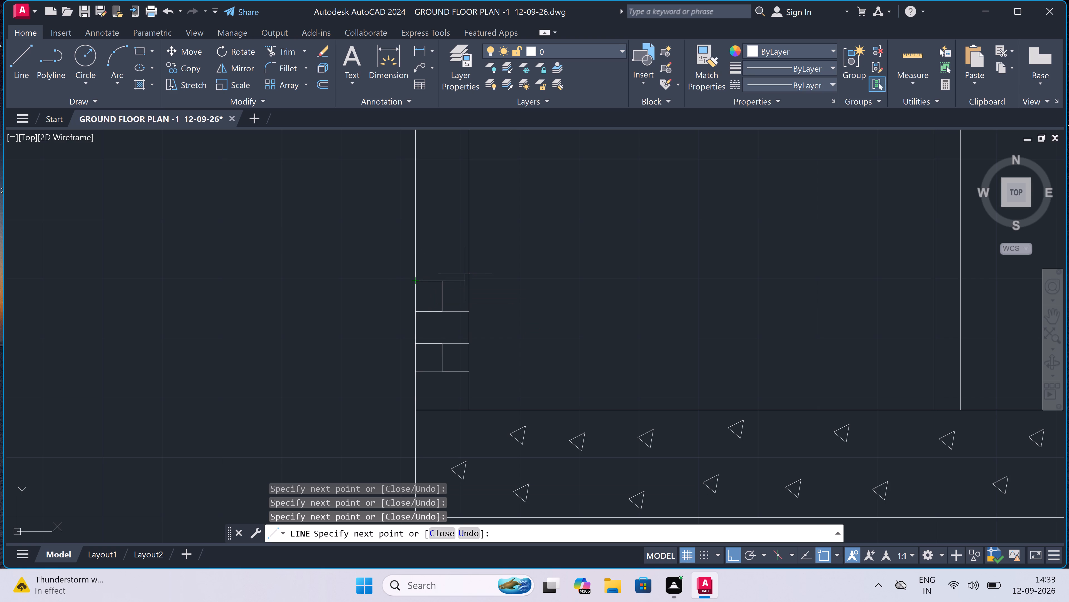
left_click(470, 278)
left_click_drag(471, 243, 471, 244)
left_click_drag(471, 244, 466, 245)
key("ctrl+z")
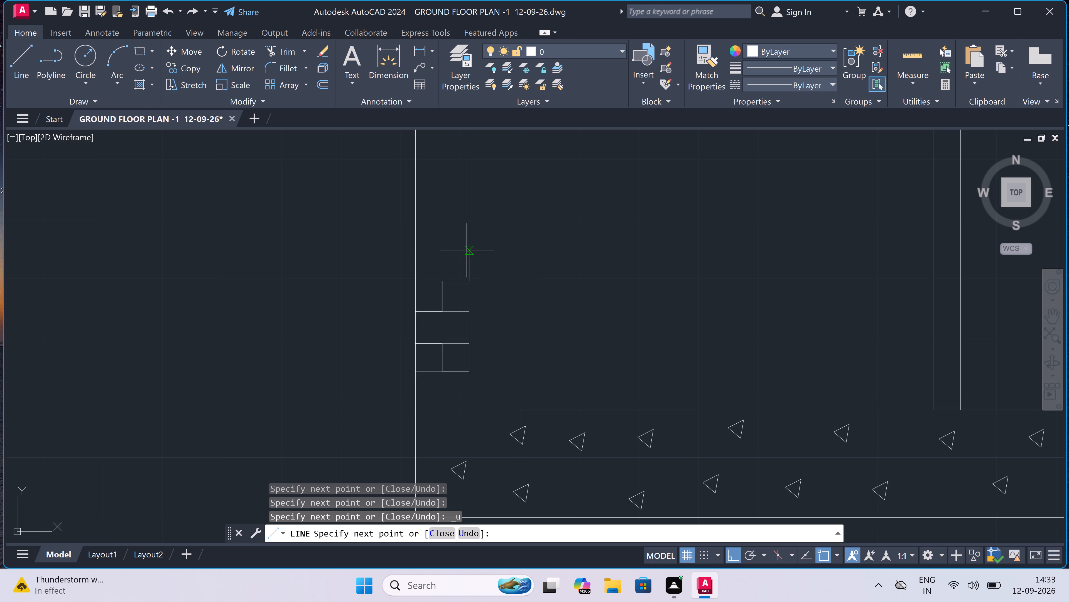
Add the top two course lines of the left outer wall's brick patch, with a mid-width joint about 5 inches high between them, and end the line.
left_click_drag(469, 251, 465, 254)
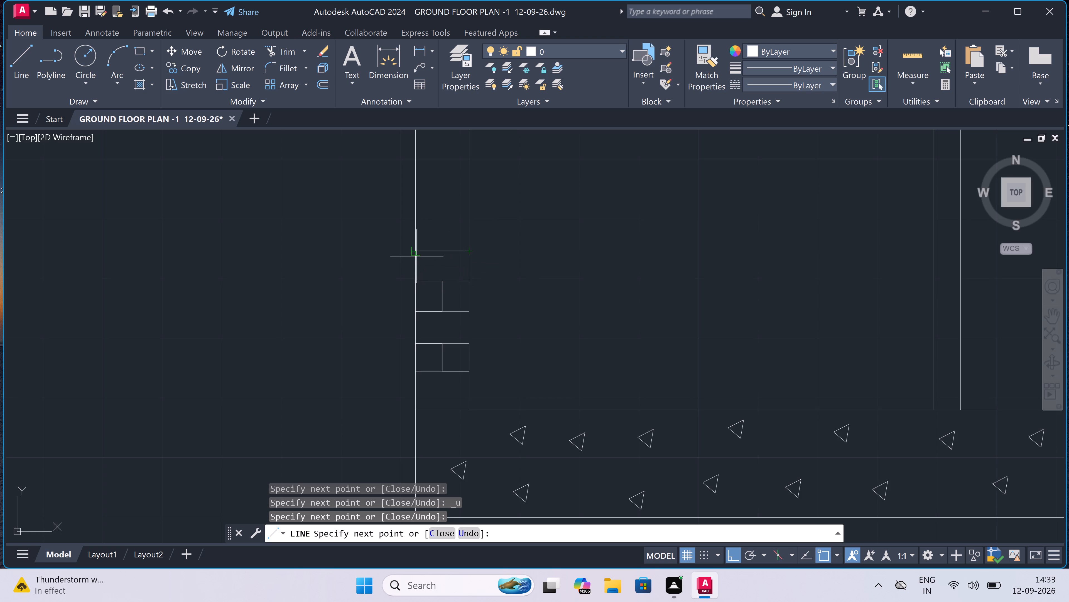
left_click(413, 253)
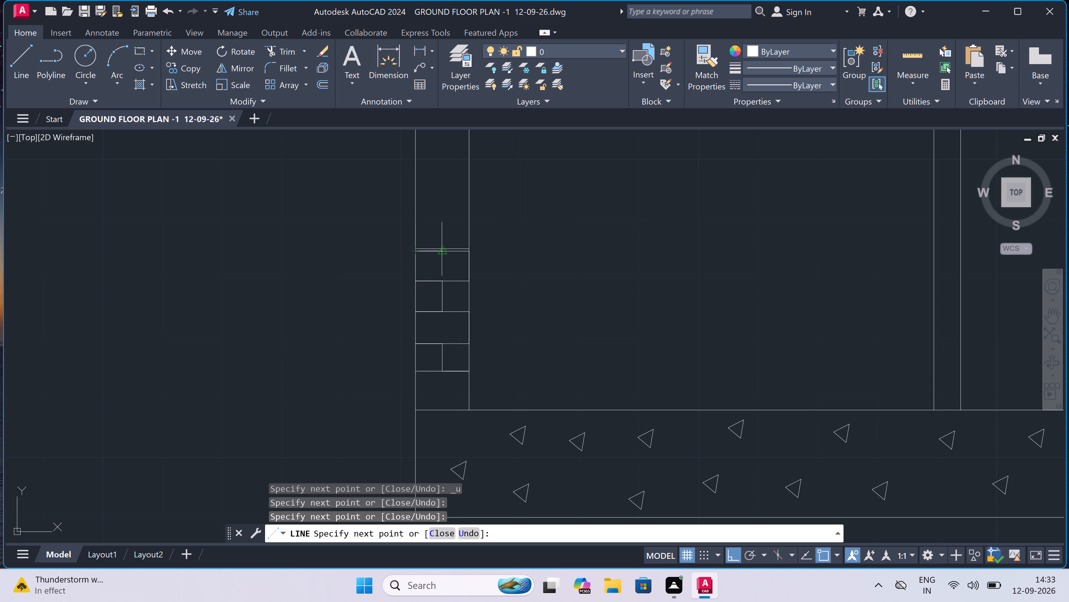
left_click(442, 249)
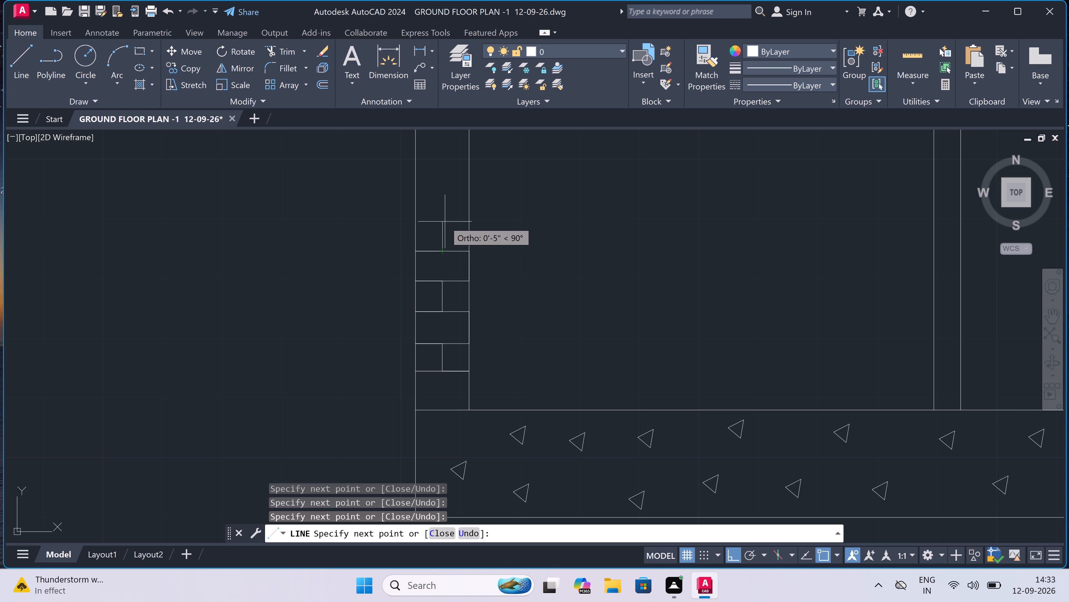
left_click(443, 218)
left_click(415, 218)
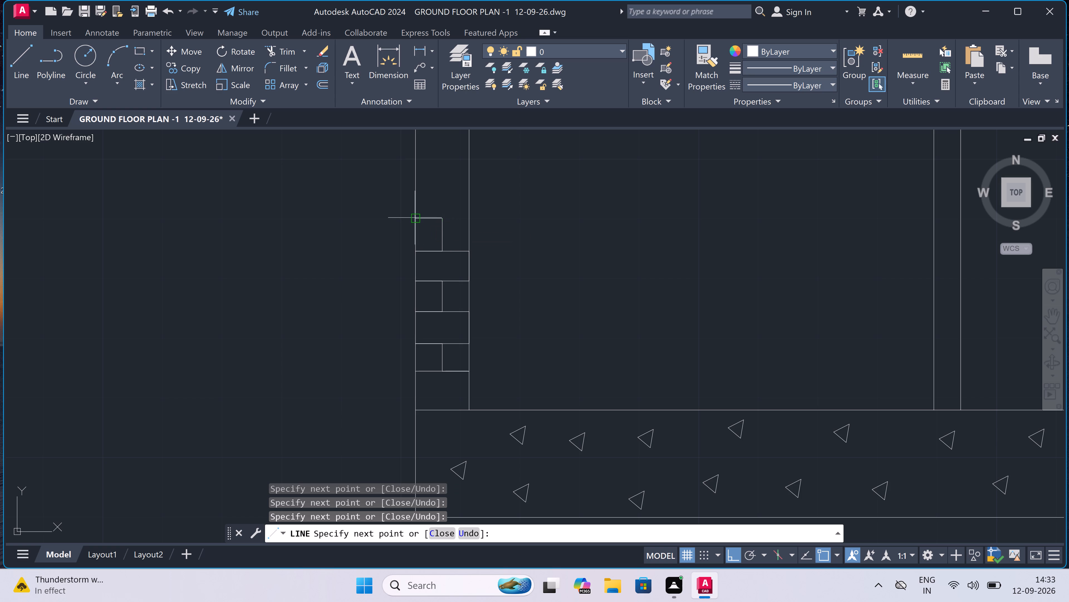
left_click(417, 218)
left_click(467, 213)
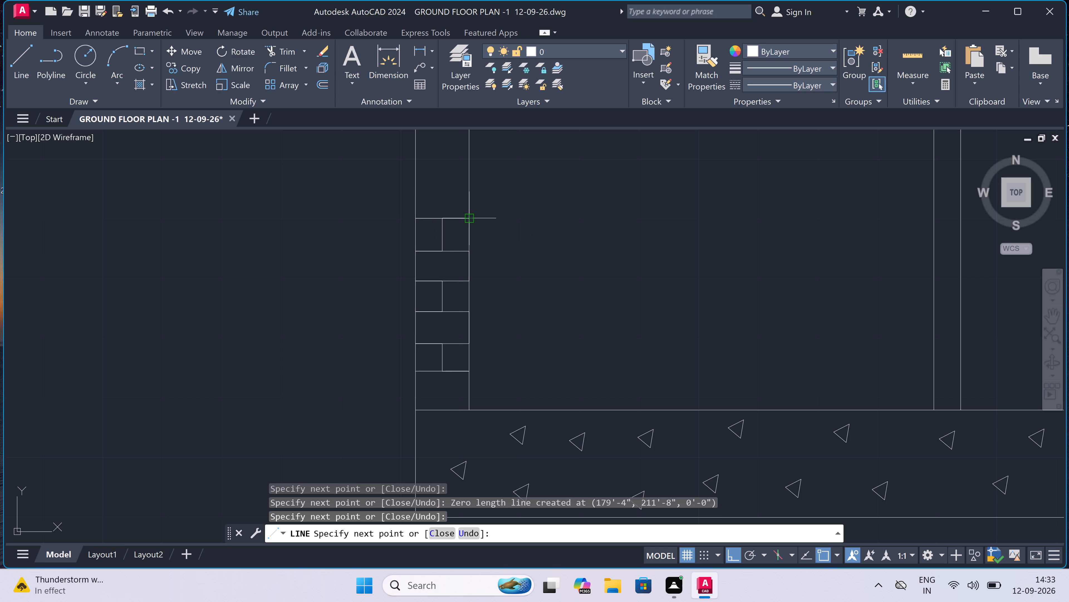
double_click(469, 217)
key("Escape")
Draw the lowest two course lines across SECTION-AA's first thin inner wall above the concrete base, with a mid-width joint about 3 inches high.
scroll(465, 220, "down", 4)
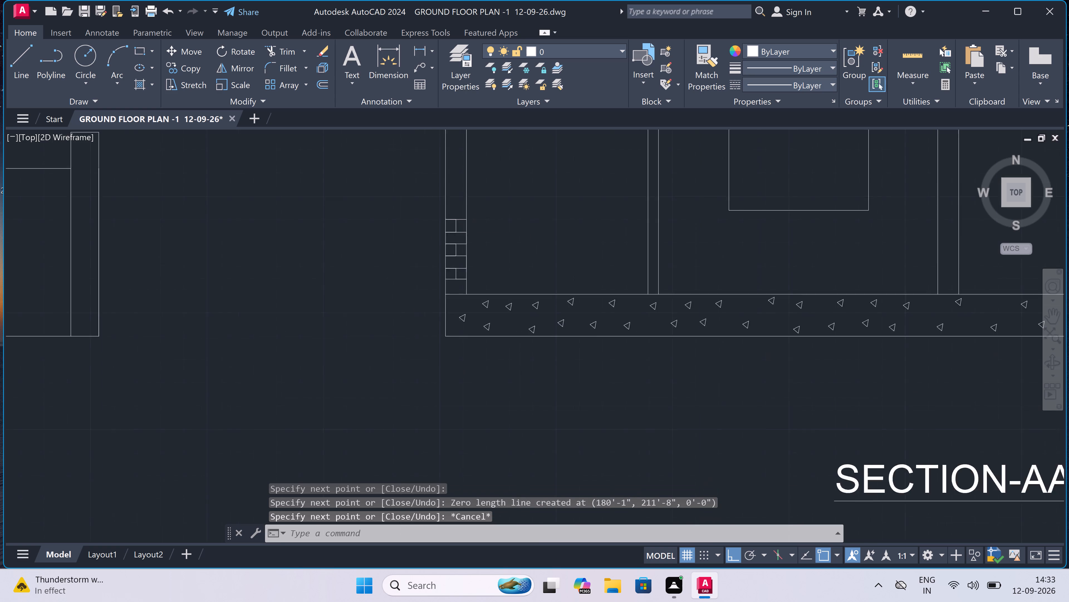
scroll(538, 234, "up", 4)
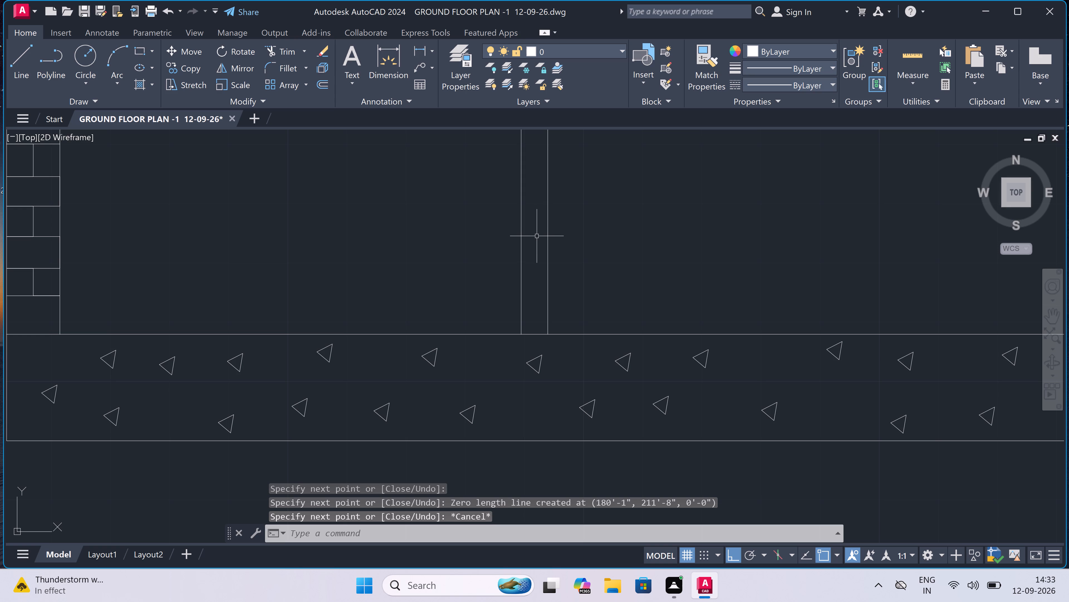
key("l")
key("space")
left_click(521, 314)
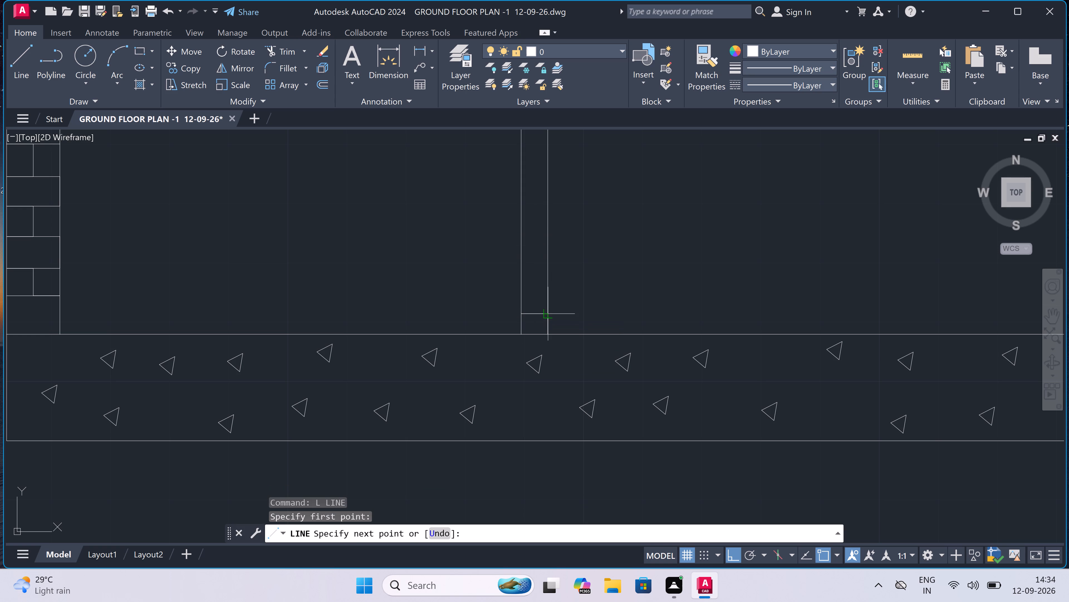
left_click(546, 315)
left_click(532, 314)
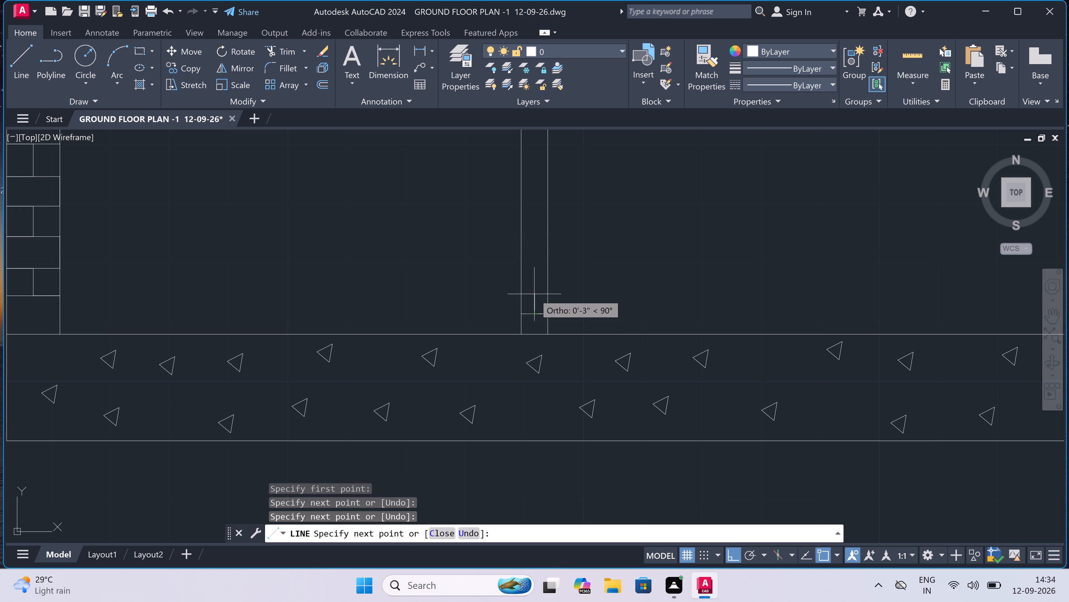
left_click(534, 294)
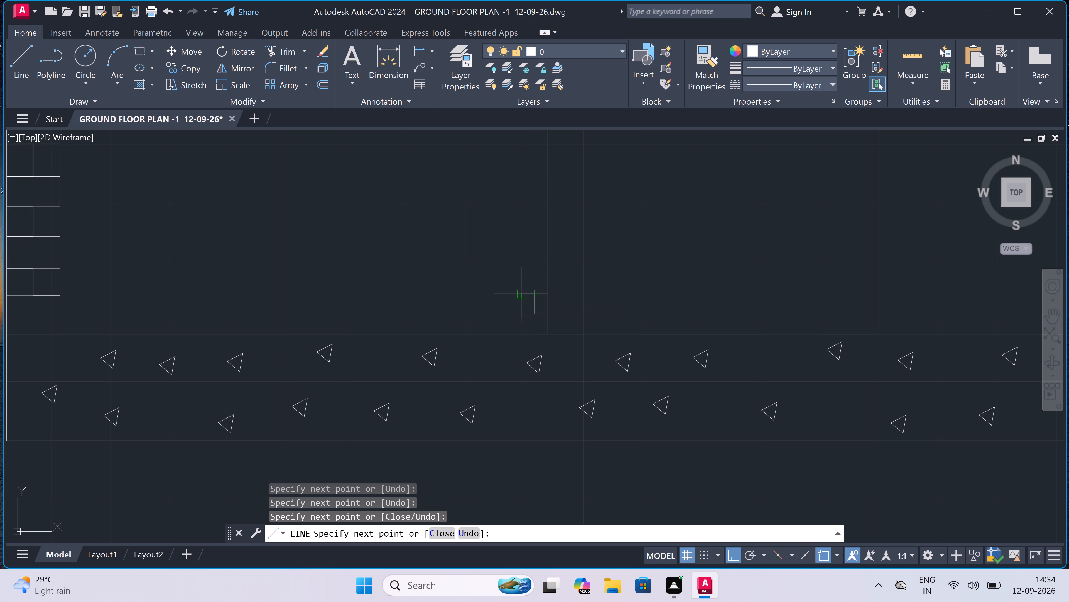
left_click(521, 293)
left_click(551, 294)
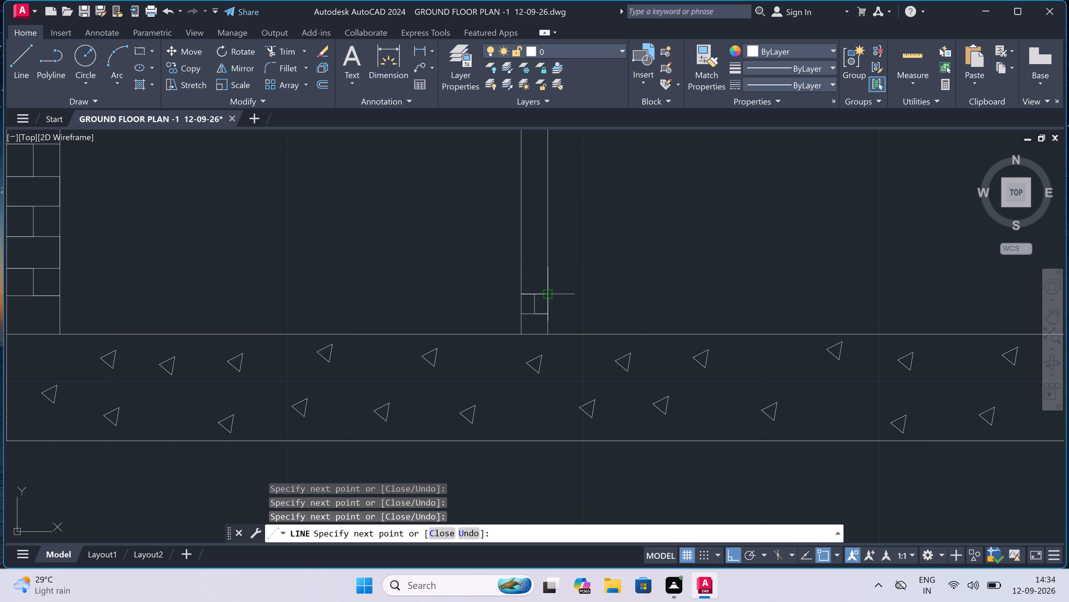
Continue the thin inner wall's brick coursing upward with four more course lines and mid-width vertical joints in alternate courses.
double_click(550, 276)
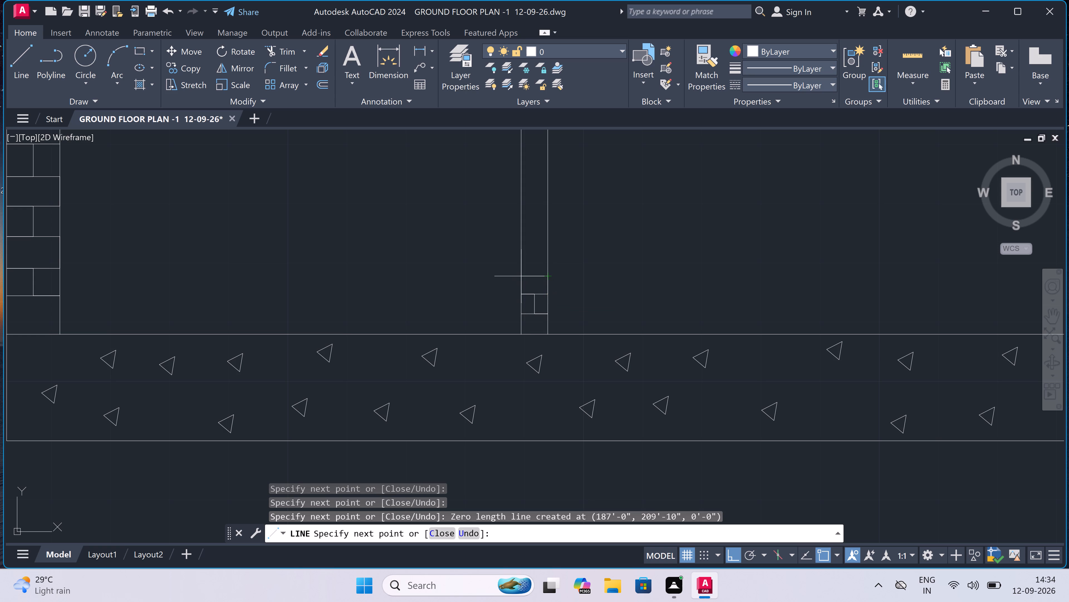
left_click(523, 277)
left_click(536, 276)
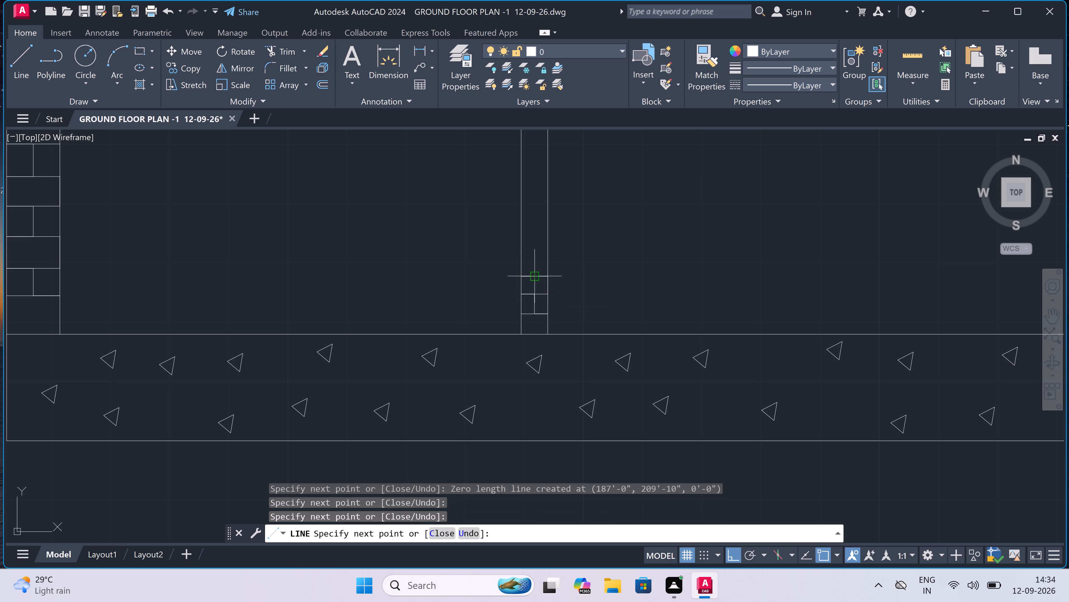
left_click(535, 260)
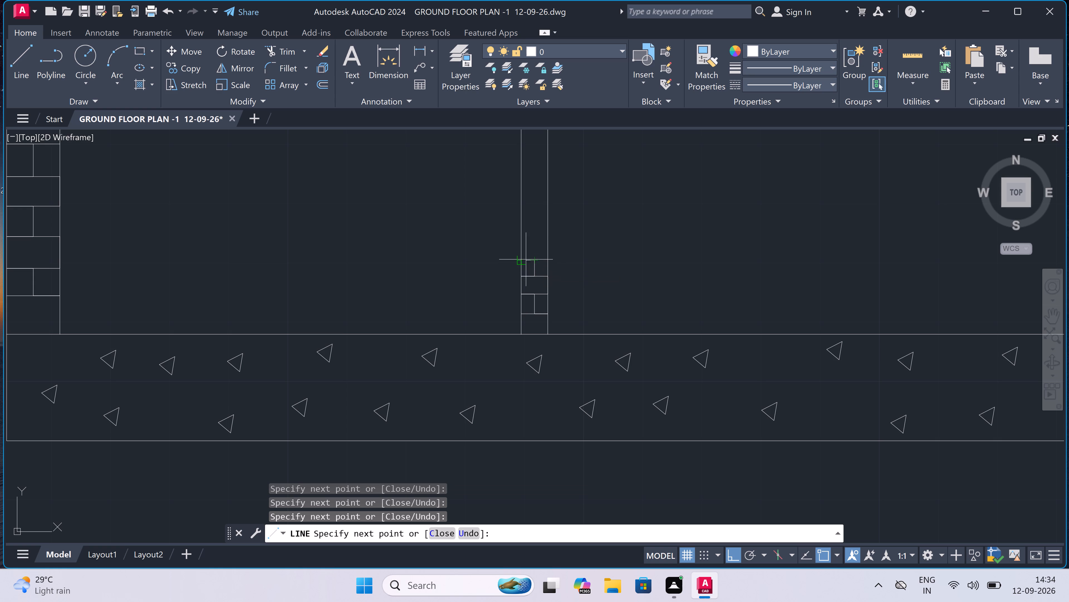
left_click(524, 260)
left_click(549, 259)
left_click(549, 243)
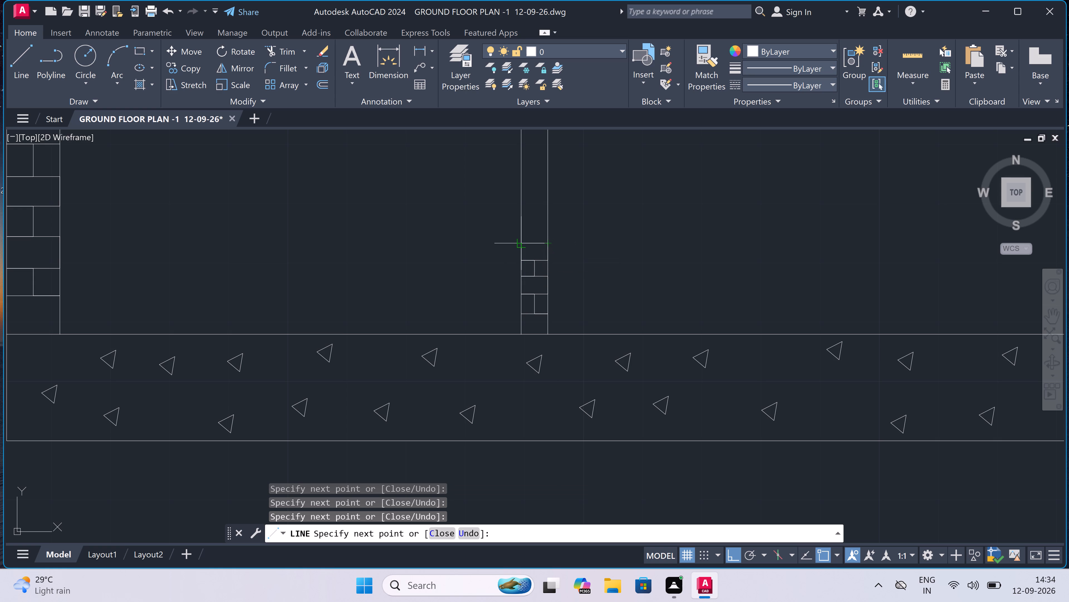
left_click(523, 244)
left_click(535, 244)
left_click(534, 226)
left_click(523, 226)
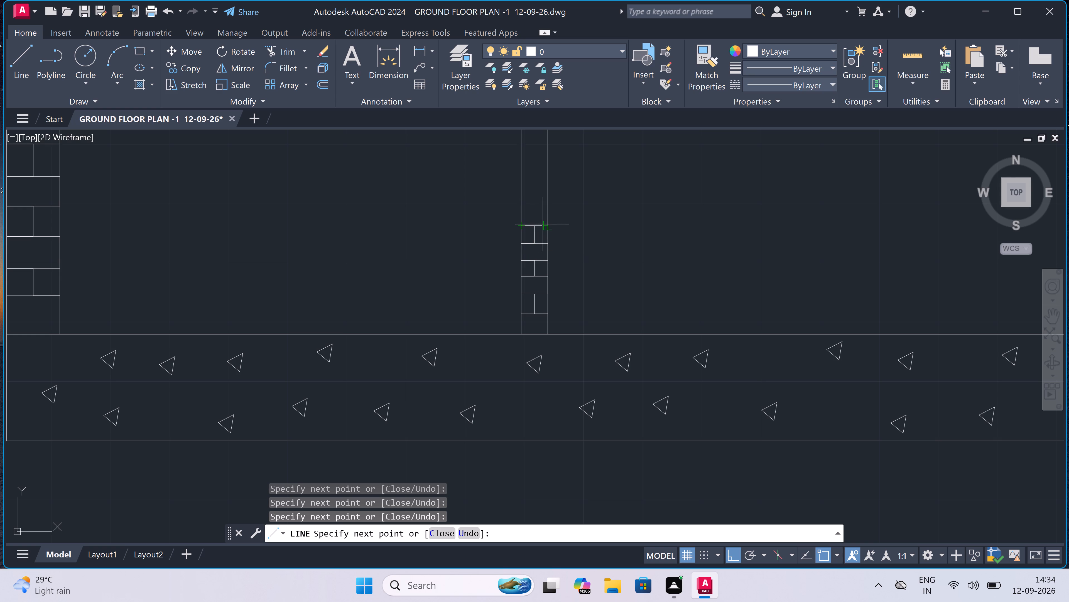
double_click(542, 224)
Continue the thin inner wall's brick coursing upward with two more course lines and a mid-width vertical joint about 3 inches high between them.
left_click(545, 210)
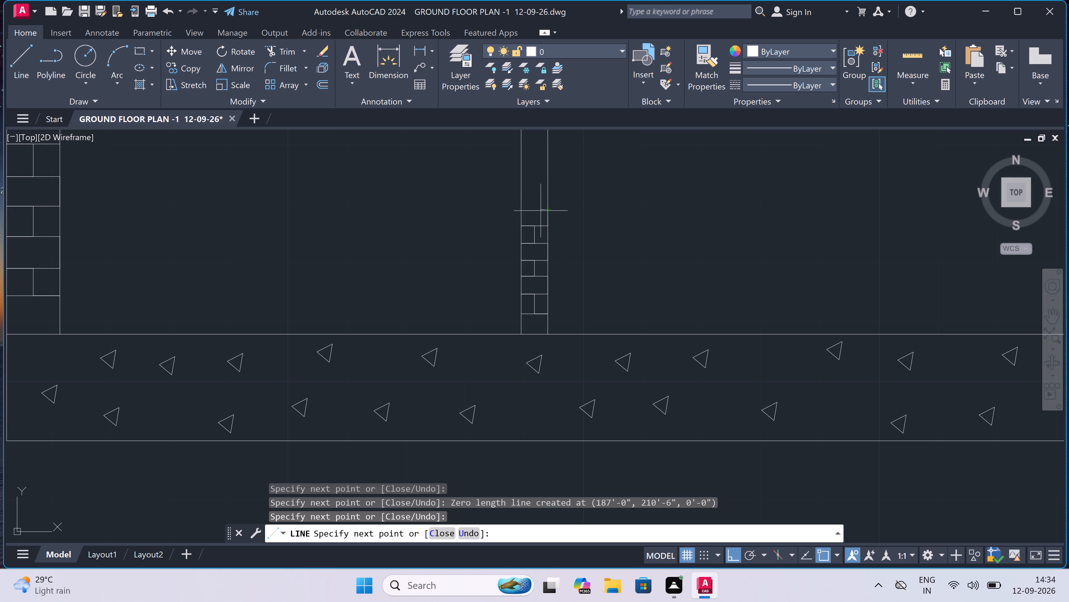
left_click(521, 210)
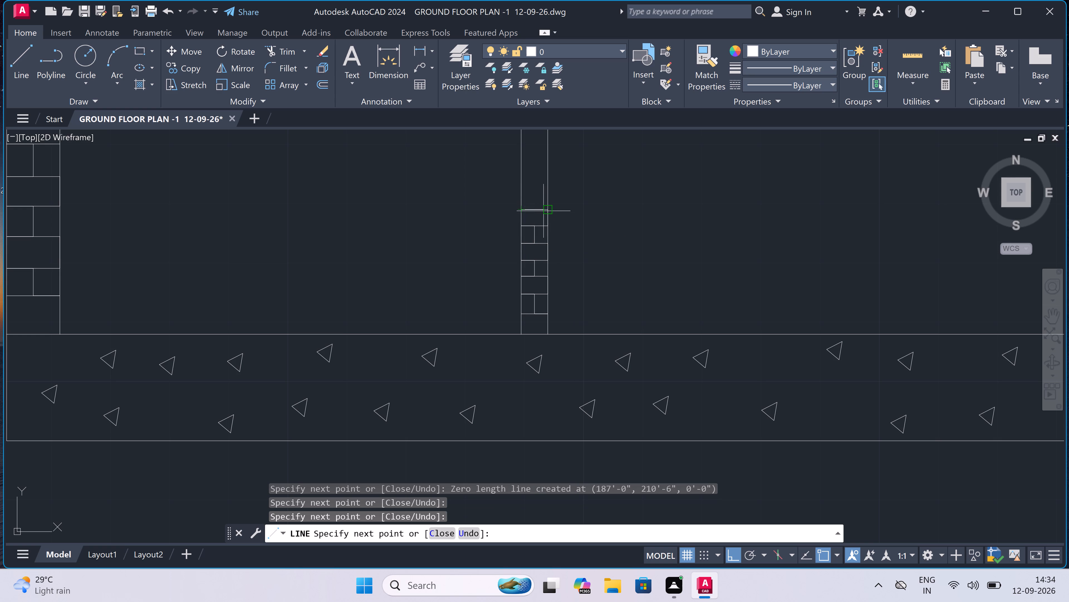
left_click_drag(531, 211, 531, 207)
left_click(532, 194)
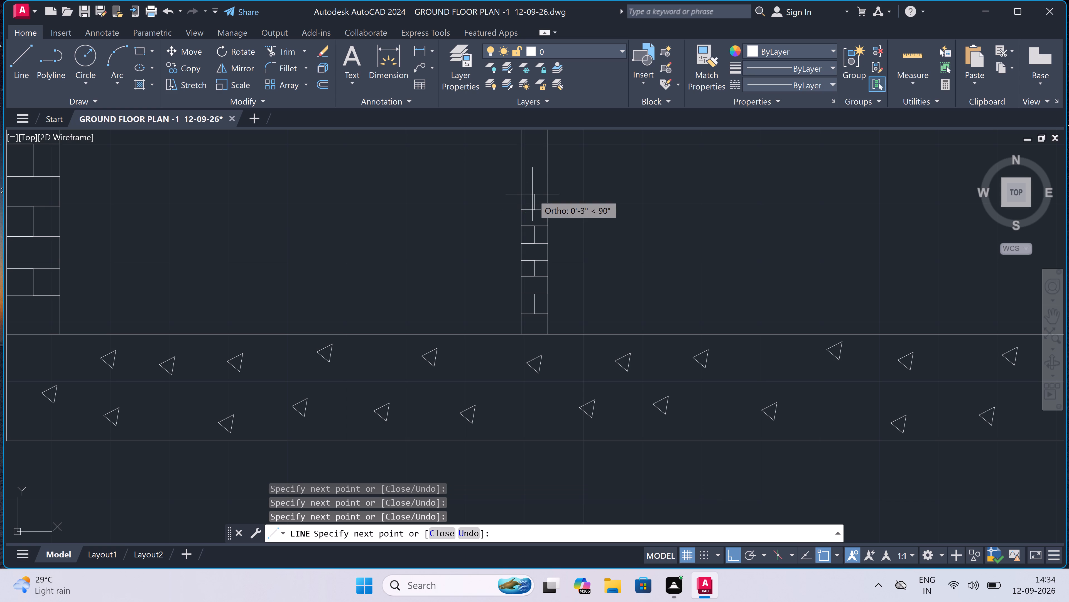
left_click(520, 196)
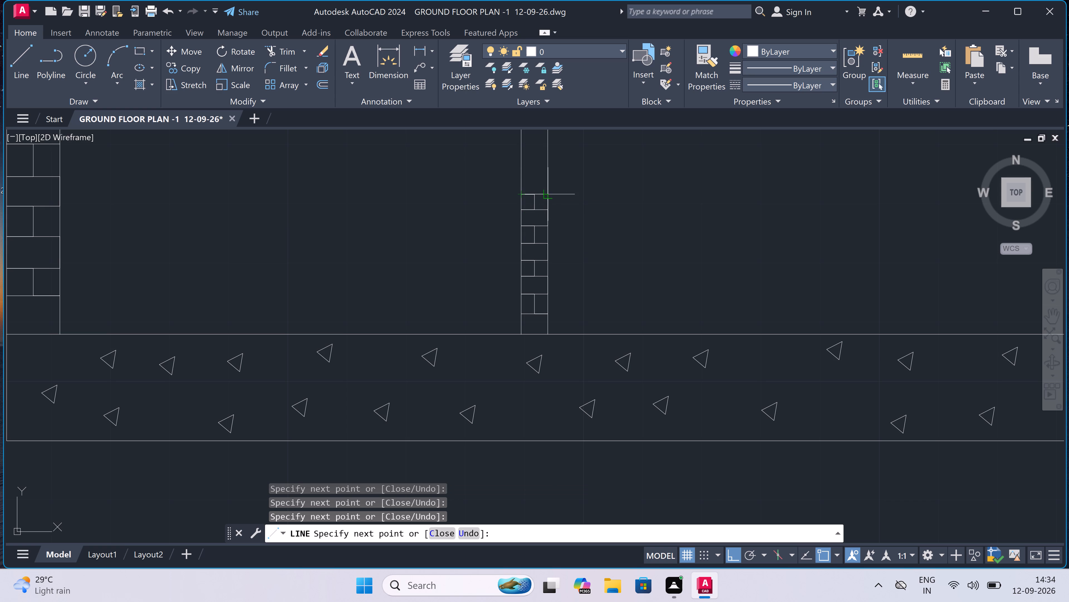
left_click(546, 191)
Add the thin inner wall patch's top two course lines with a mid-width joint about 2 inches high between them, and end the line.
left_click(548, 180)
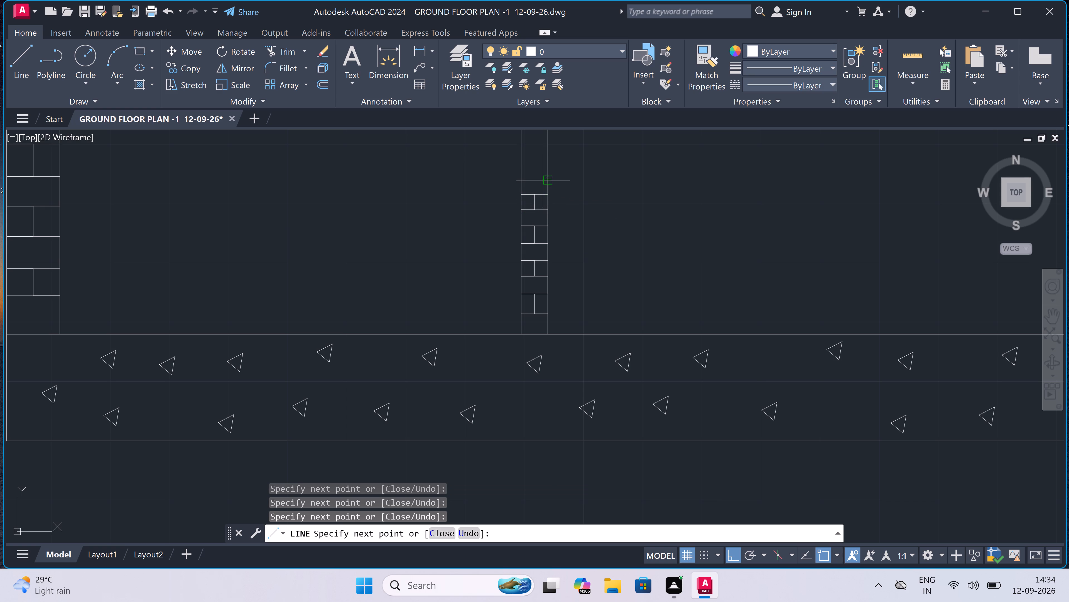
left_click(534, 180)
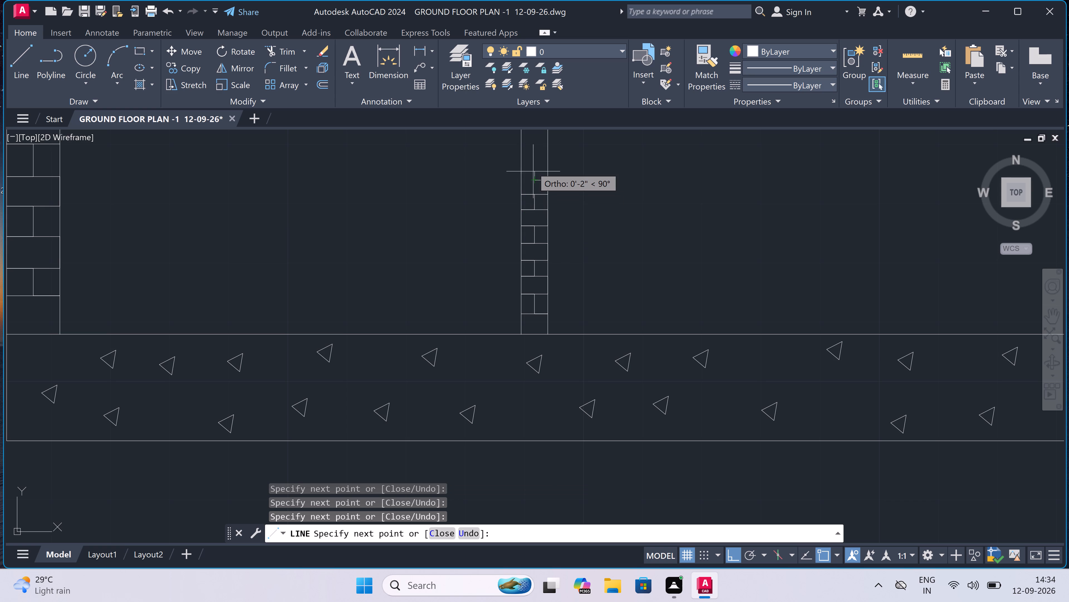
left_click(523, 183)
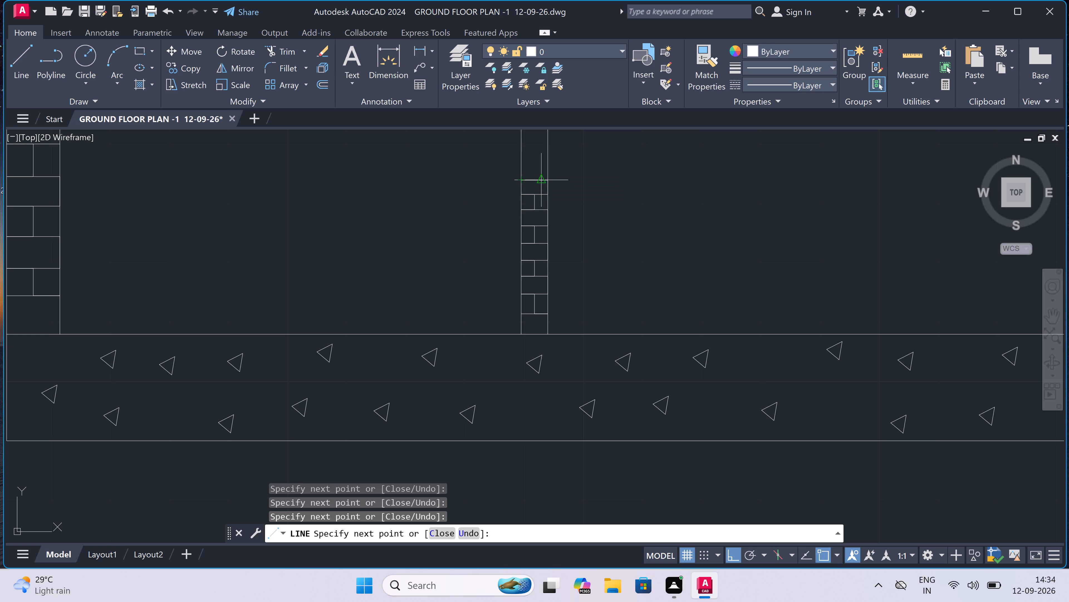
left_click(531, 182)
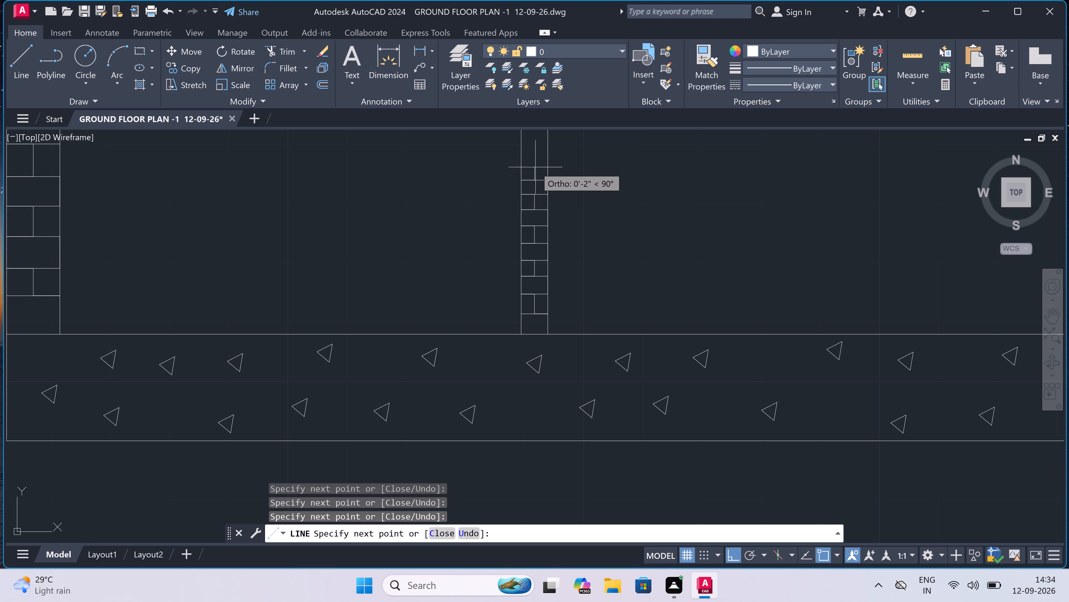
left_click(534, 166)
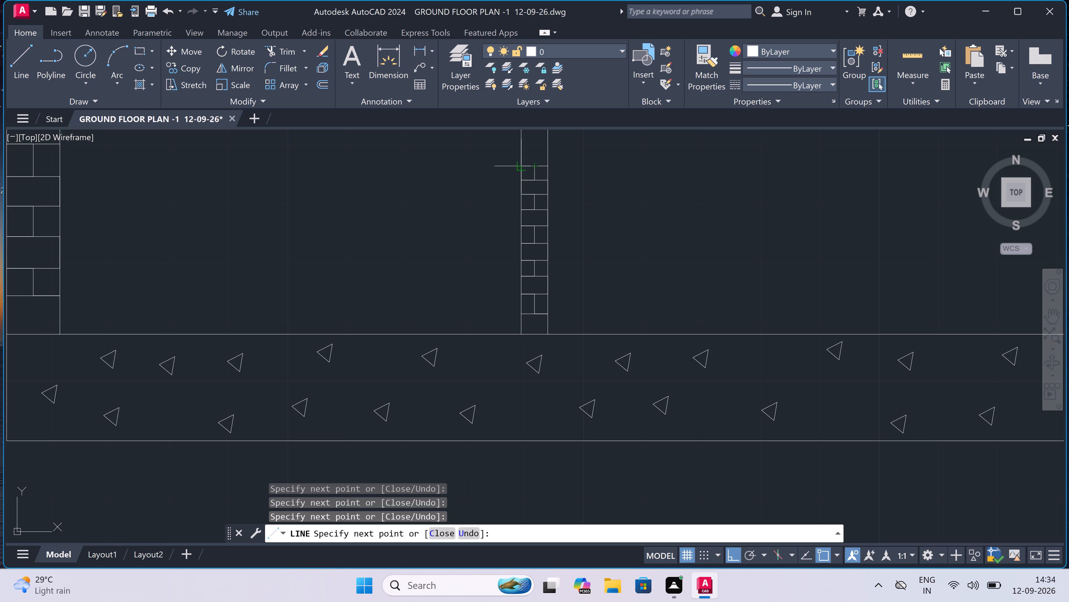
left_click(521, 166)
left_click(550, 163)
key("Escape")
Copy the left outer wall's brick patch from its lower-left corner, placing two copies stacked above it in the ground storey.
scroll(549, 163, "down", 8)
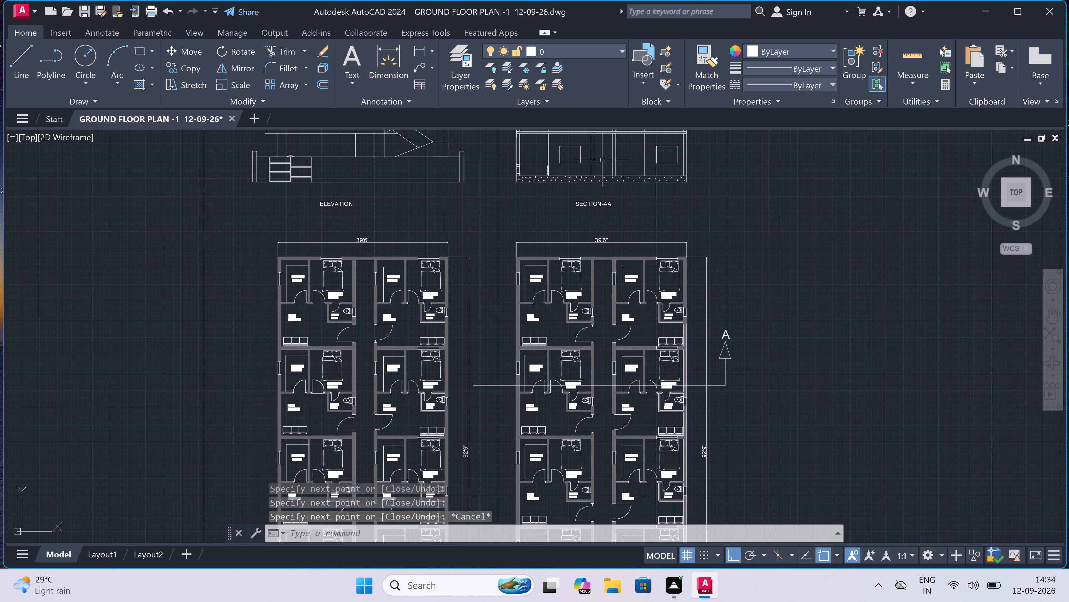
scroll(602, 161, "down", 5)
scroll(599, 160, "up", 5)
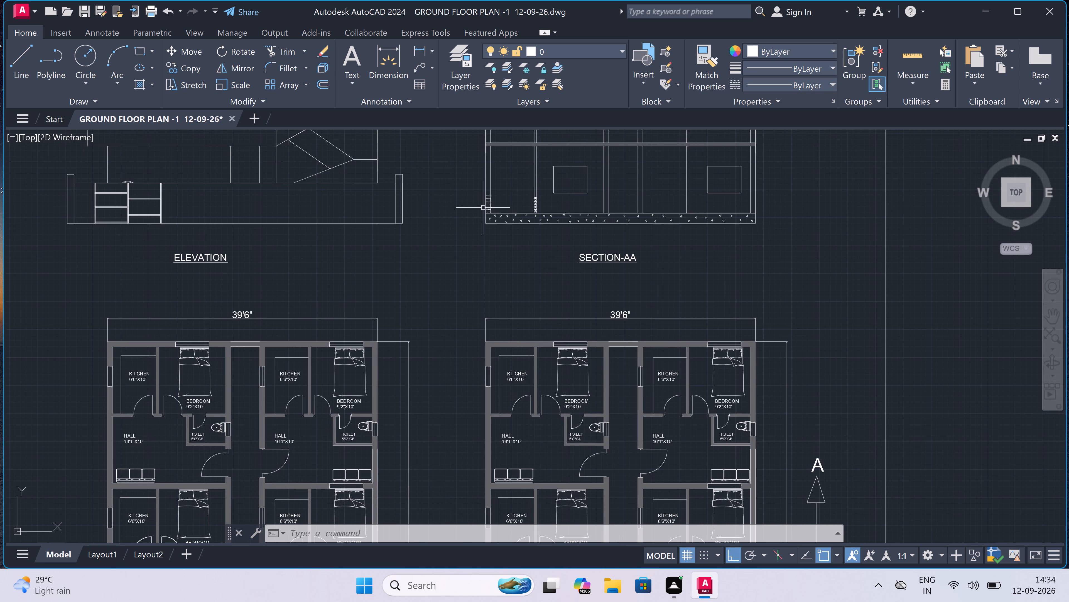
scroll(483, 208, "up", 3)
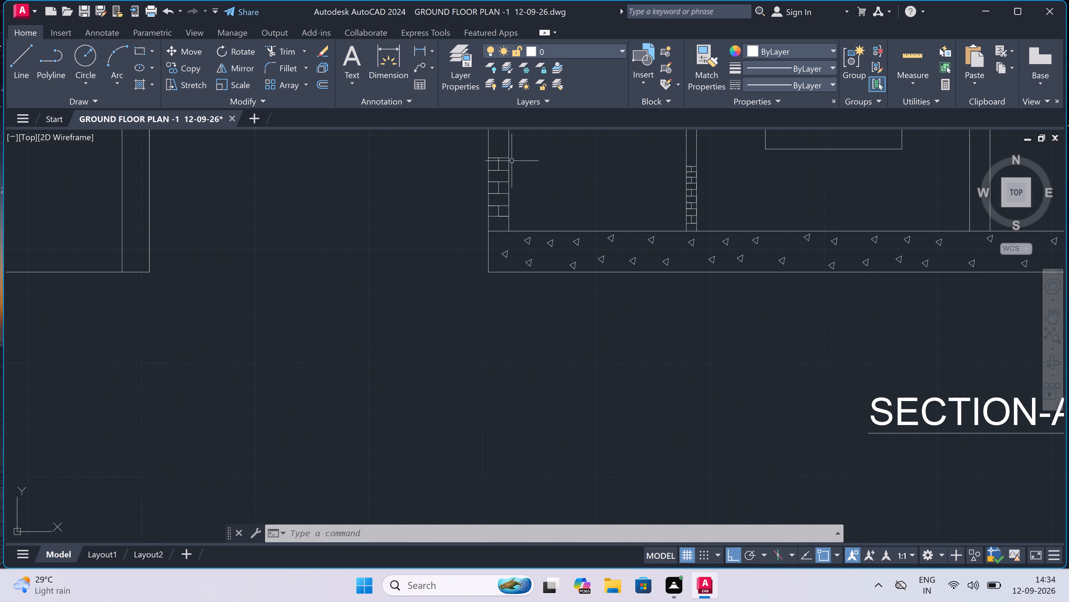
left_click(506, 163)
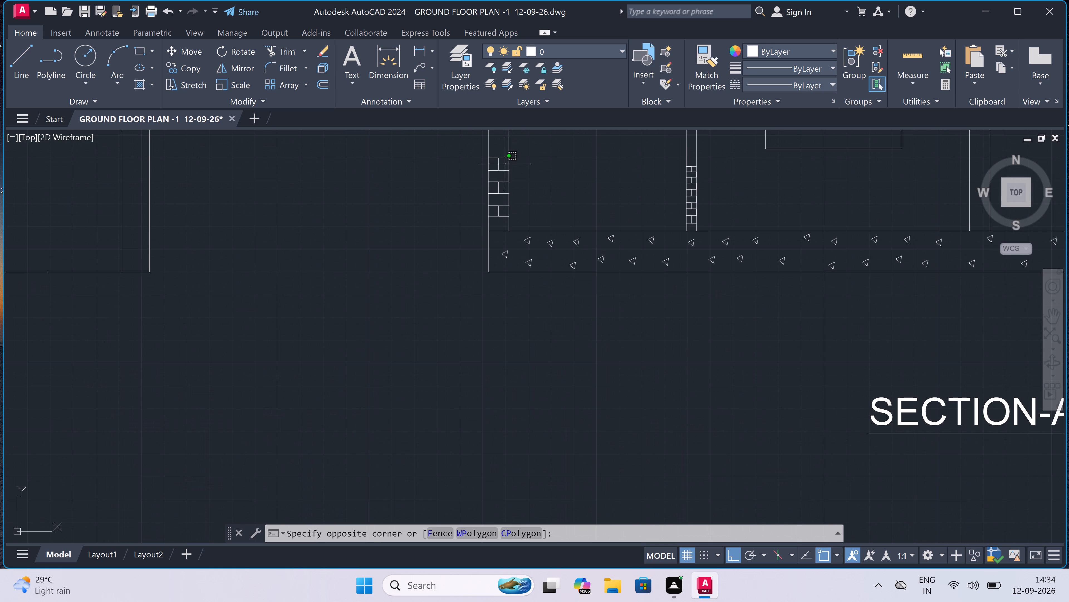
left_click(496, 223)
scroll(508, 170, "up", 2)
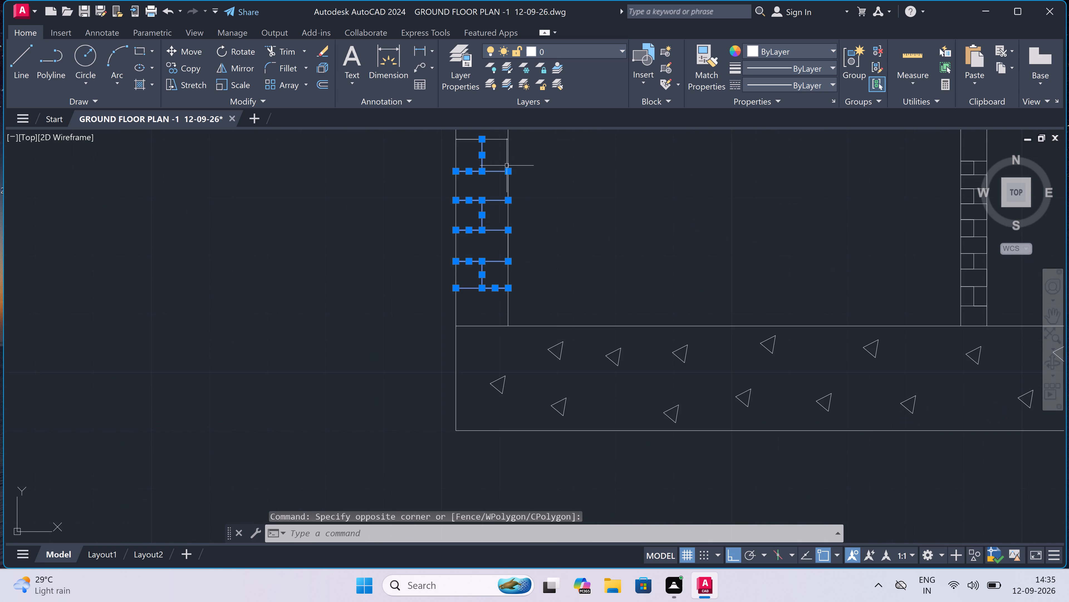
scroll(494, 150, "up", 1)
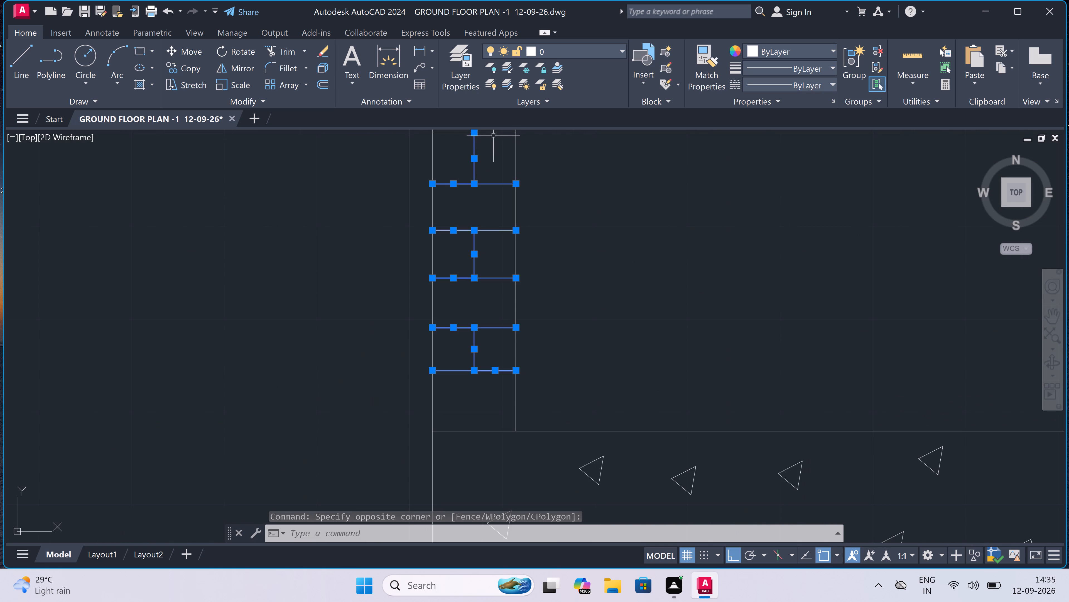
left_click(492, 135)
scroll(463, 195, "down", 5)
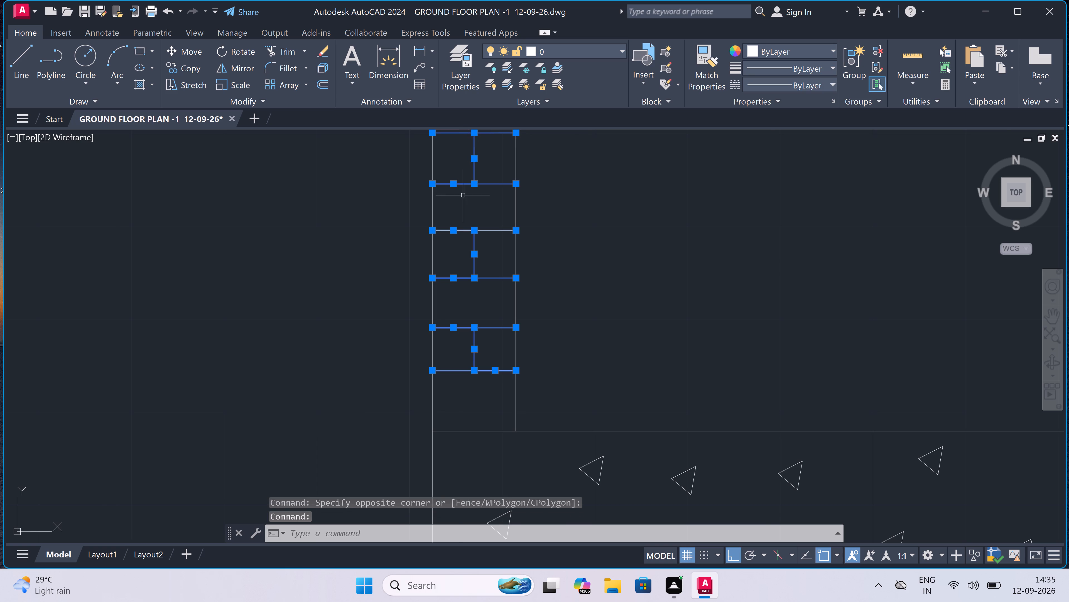
scroll(548, 206, "down", 3)
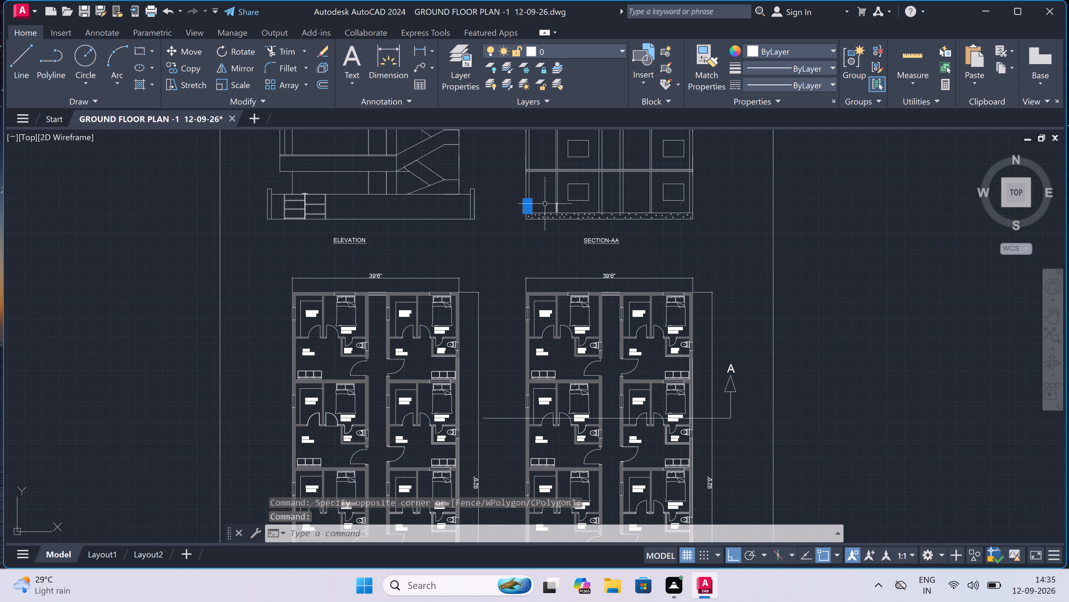
left_click(197, 64)
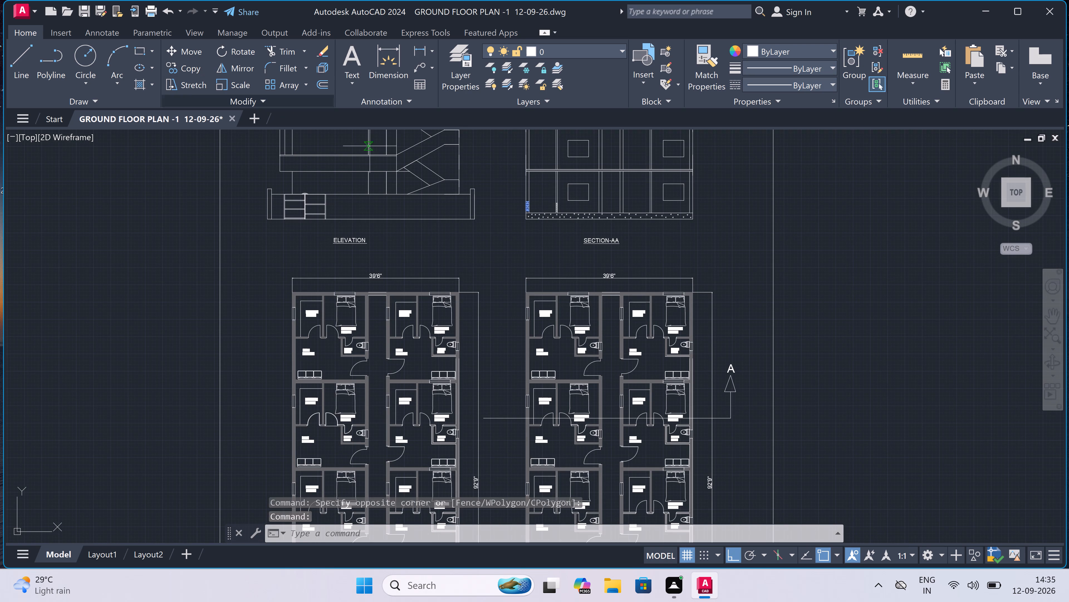
scroll(524, 201, "up", 4)
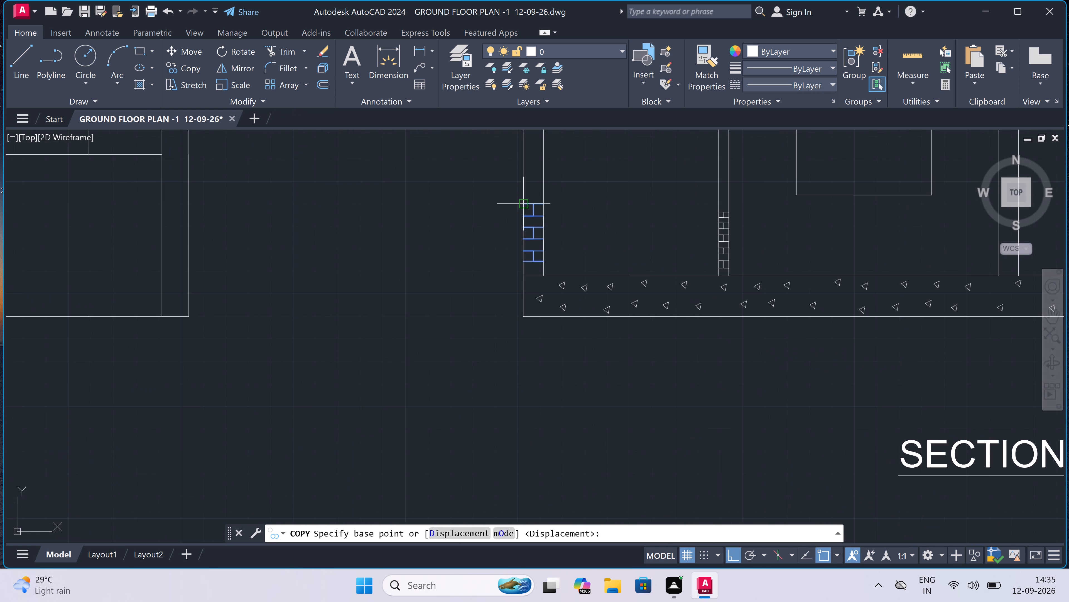
left_click(521, 262)
scroll(515, 235, "down", 4)
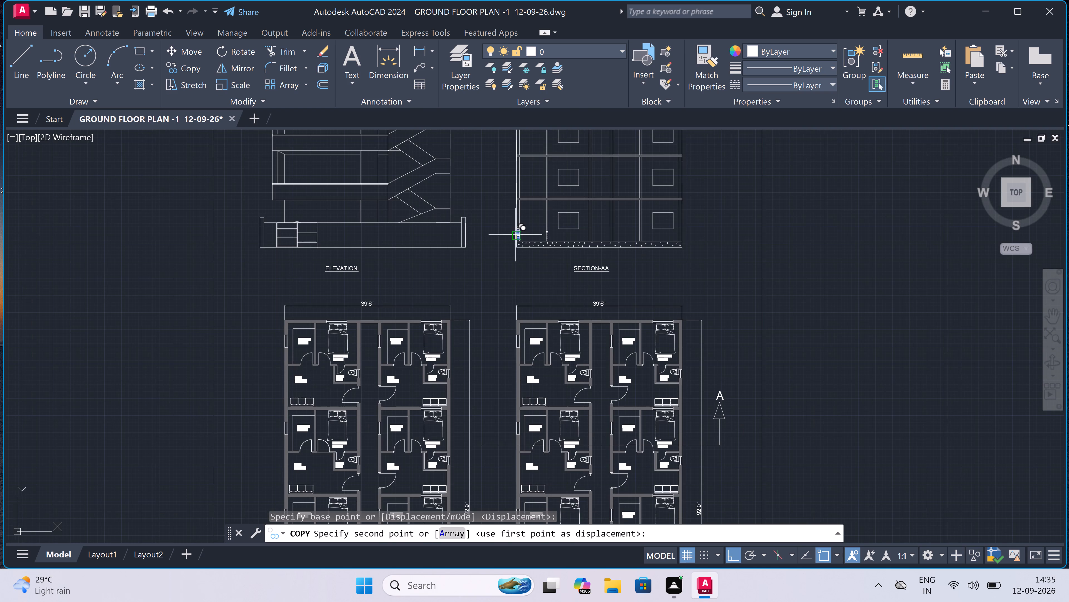
scroll(511, 214, "up", 4)
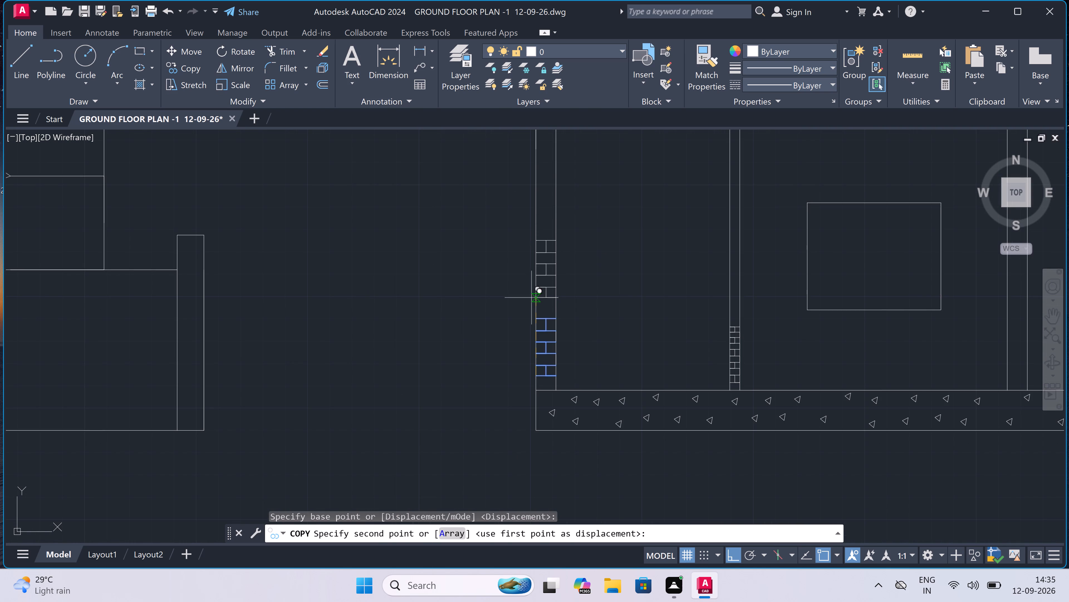
left_click(531, 305)
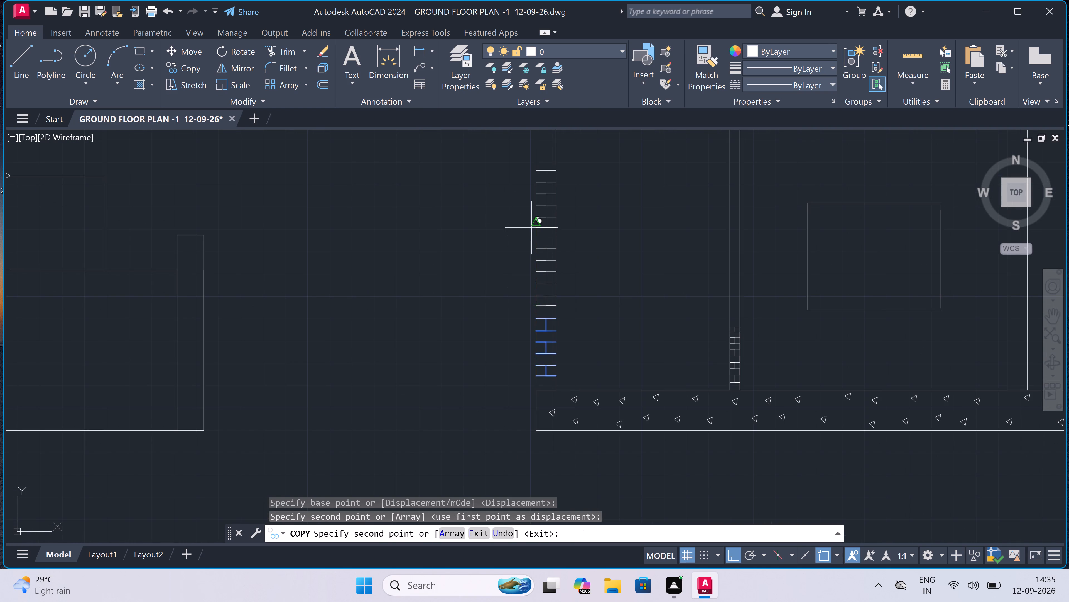
left_click(531, 233)
Place another copy of the brick patch on the left outer wall, filling the ground storey up to just below the first slab.
scroll(531, 233, "down", 4)
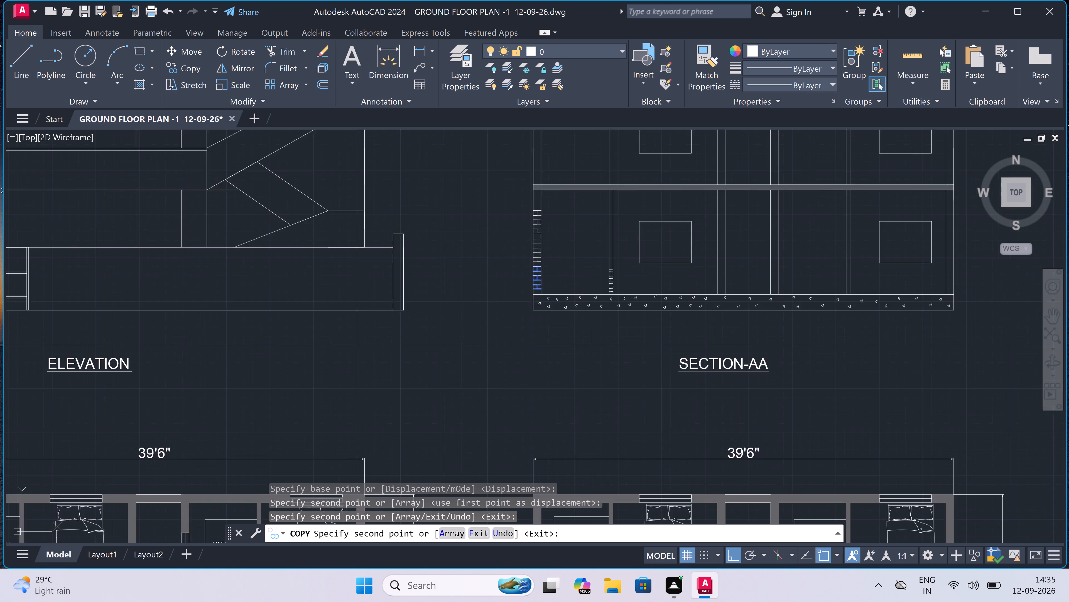
scroll(530, 215, "up", 4)
scroll(533, 263, "up", 2)
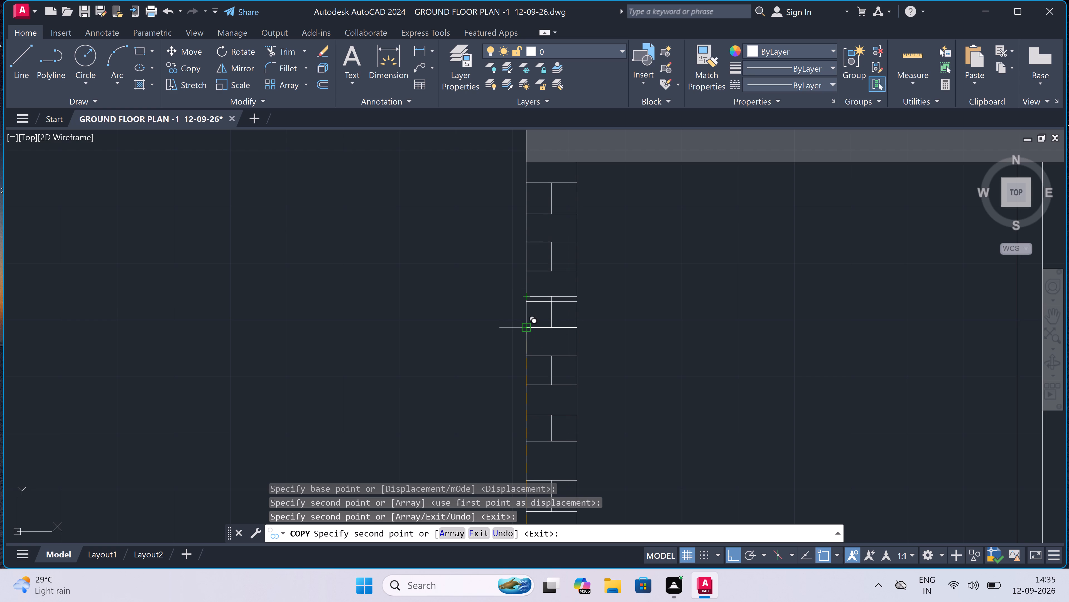
double_click(528, 326)
Place four stacked copies of the brick patch in the left outer wall's second storey, from the first slab's top to the next slab.
scroll(528, 326, "down", 4)
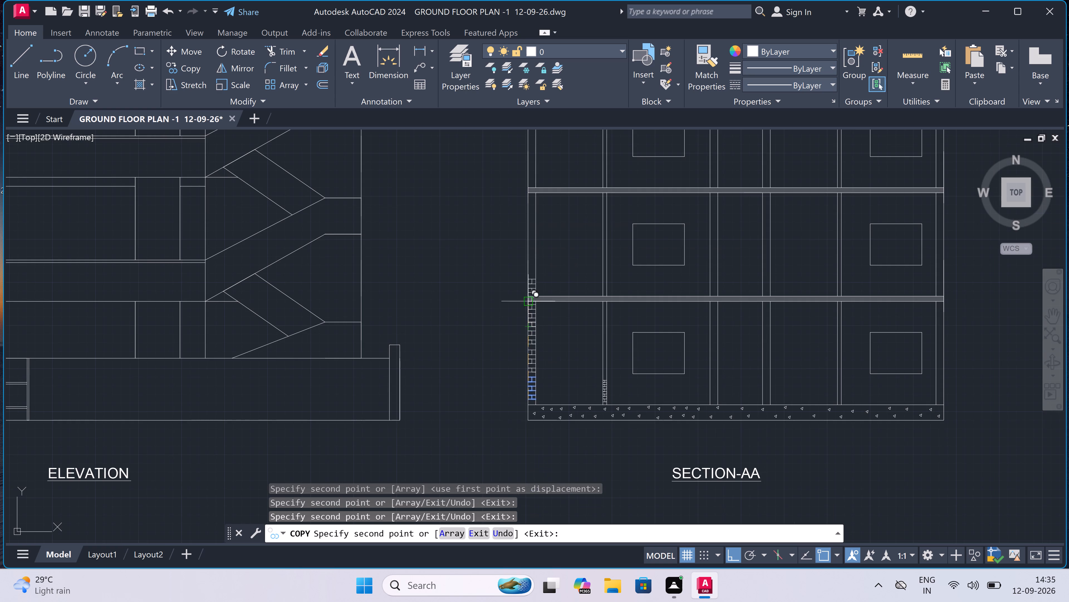
scroll(529, 279, "up", 3)
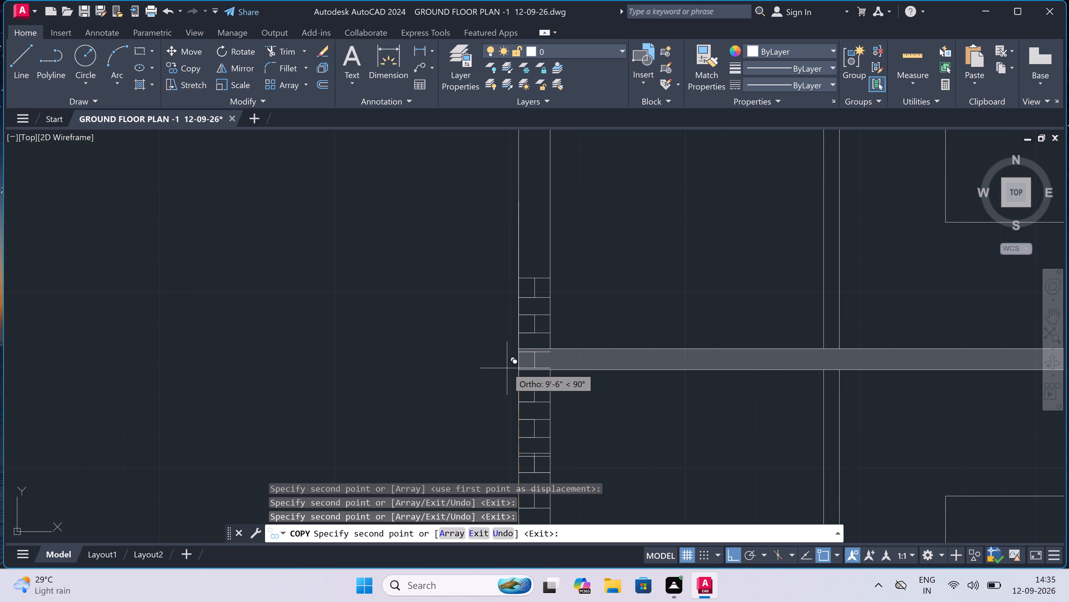
left_click(518, 347)
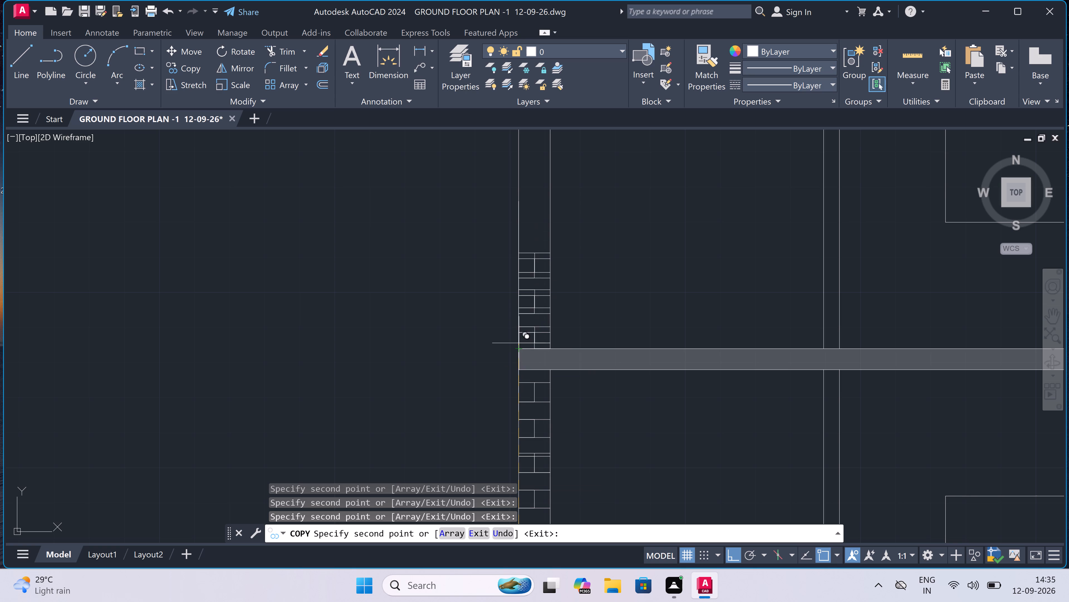
left_click(519, 244)
scroll(519, 244, "down", 5)
scroll(518, 222, "up", 4)
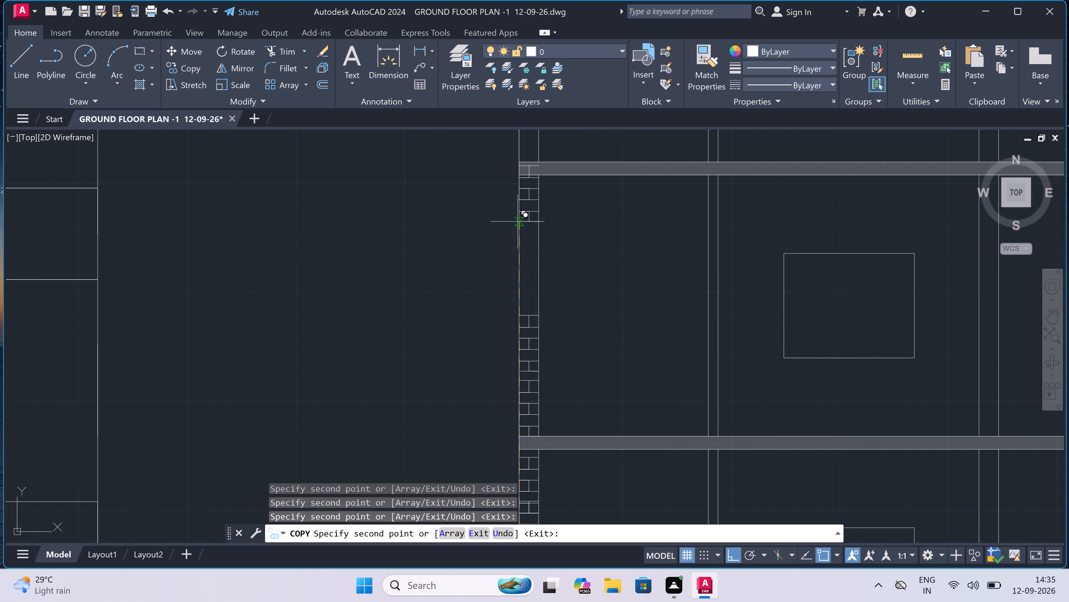
left_click(516, 303)
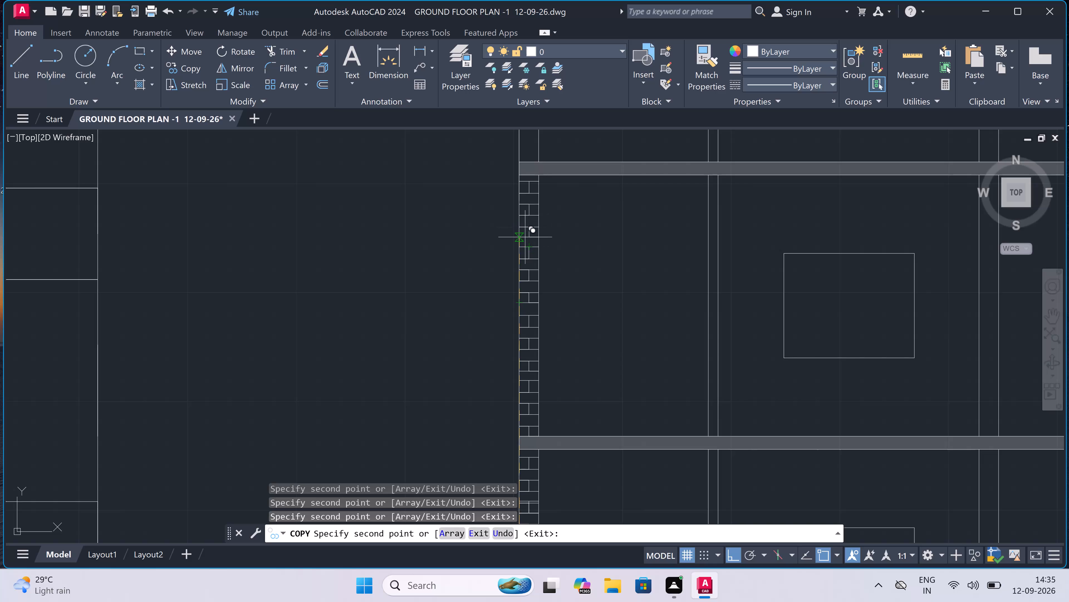
double_click(520, 233)
Place four stacked copies of the brick patch in the left outer wall's third storey, starting on top of its floor slab.
scroll(520, 233, "down", 5)
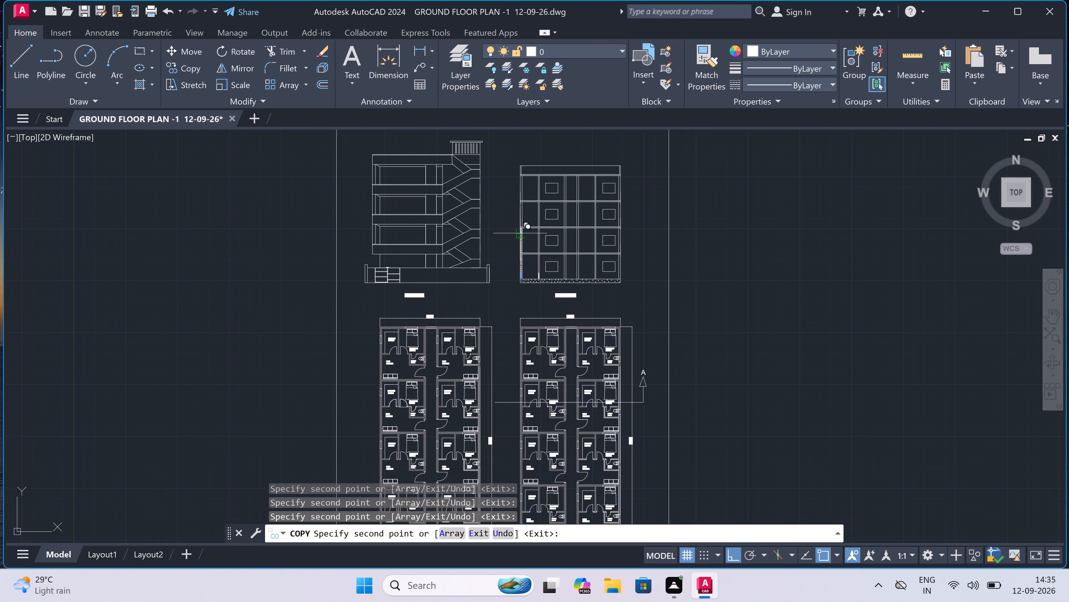
scroll(519, 208, "up", 4)
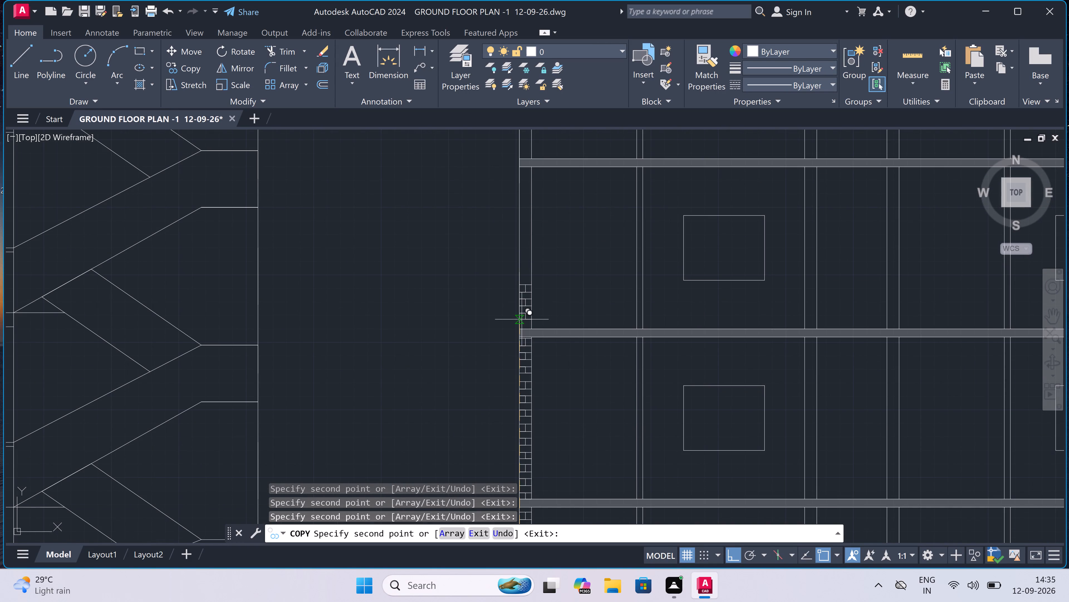
left_click(520, 329)
scroll(521, 288, "up", 2)
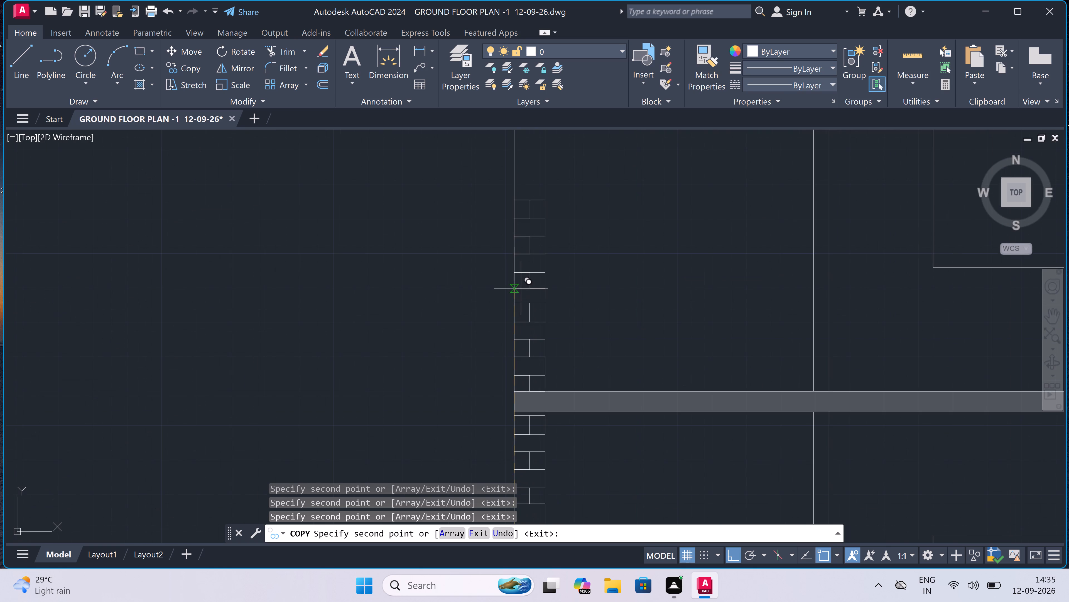
left_click(516, 289)
scroll(516, 288, "down", 1)
scroll(515, 234, "up", 2)
left_click(511, 207)
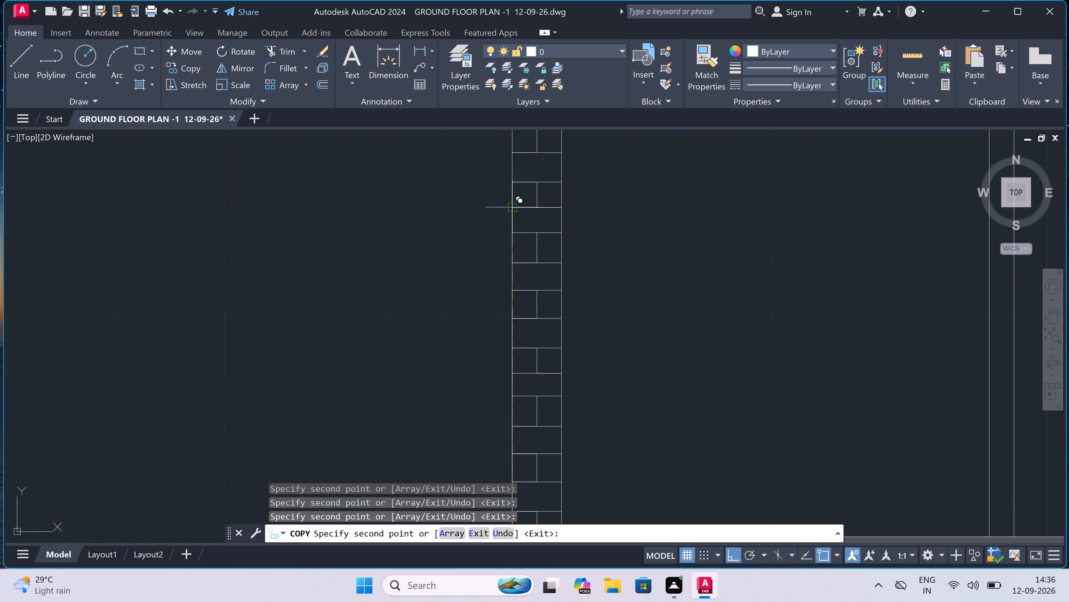
scroll(511, 207, "down", 4)
scroll(510, 176, "up", 3)
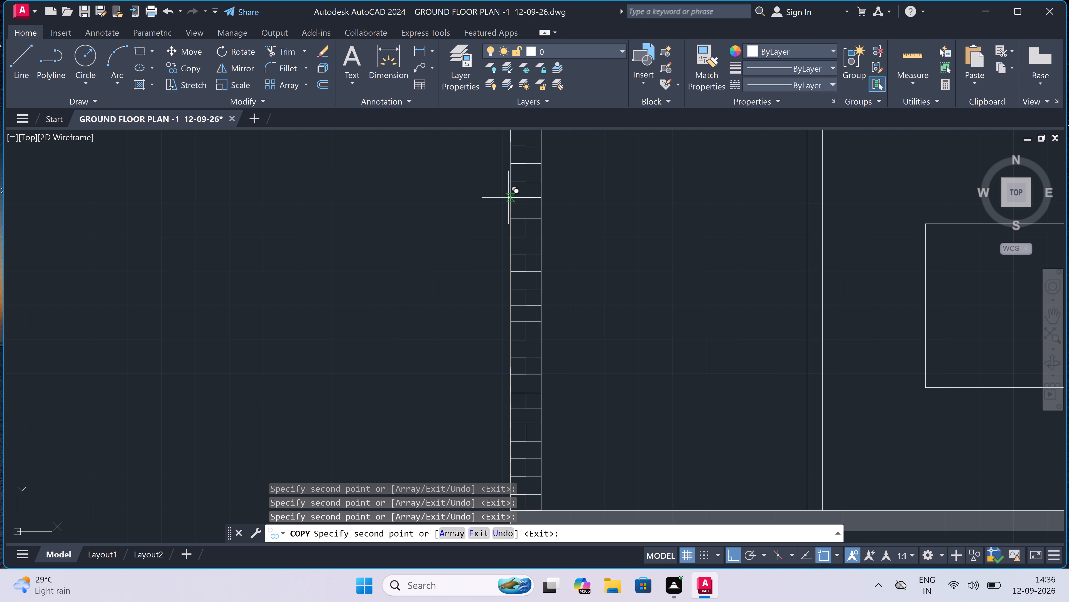
left_click(508, 198)
Place three stacked copies of the brick patch in the left outer wall's top storey, starting on top of its floor slab.
scroll(508, 199, "down", 3)
scroll(481, 230, "down", 2)
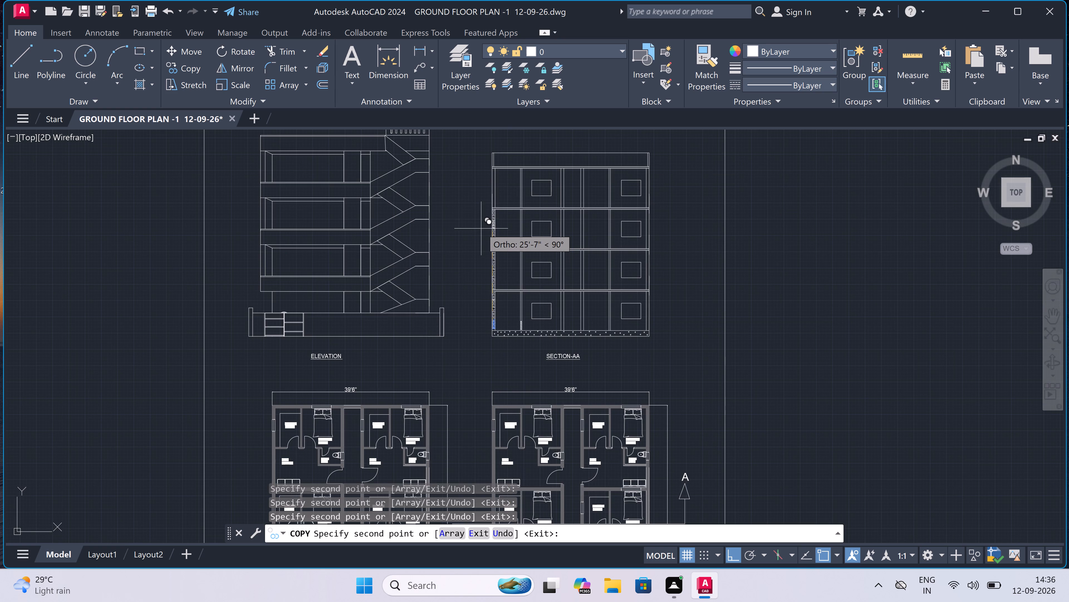
scroll(494, 192, "up", 4)
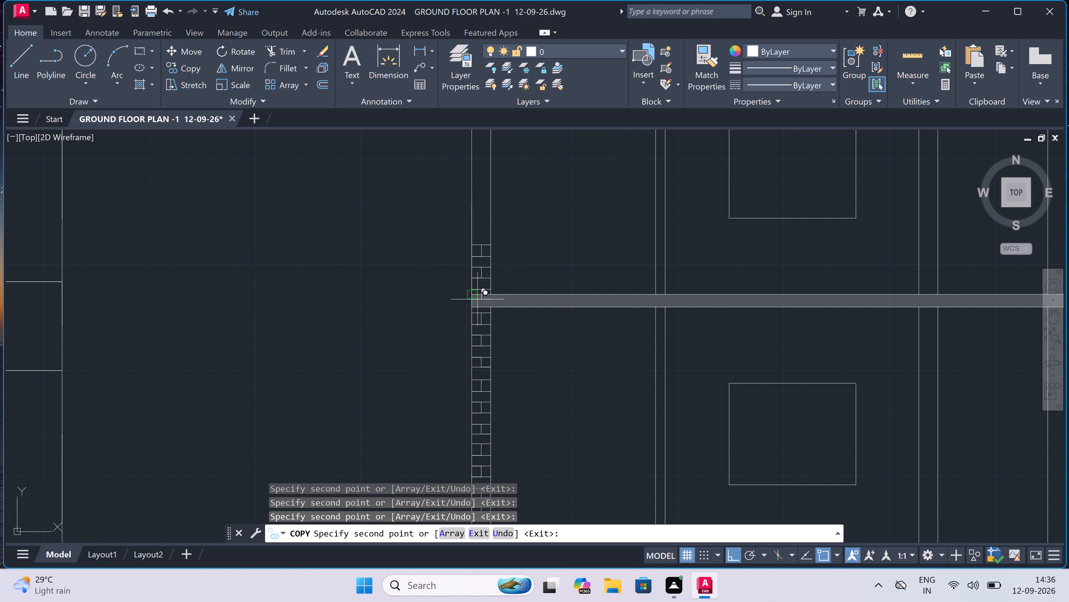
left_click(473, 292)
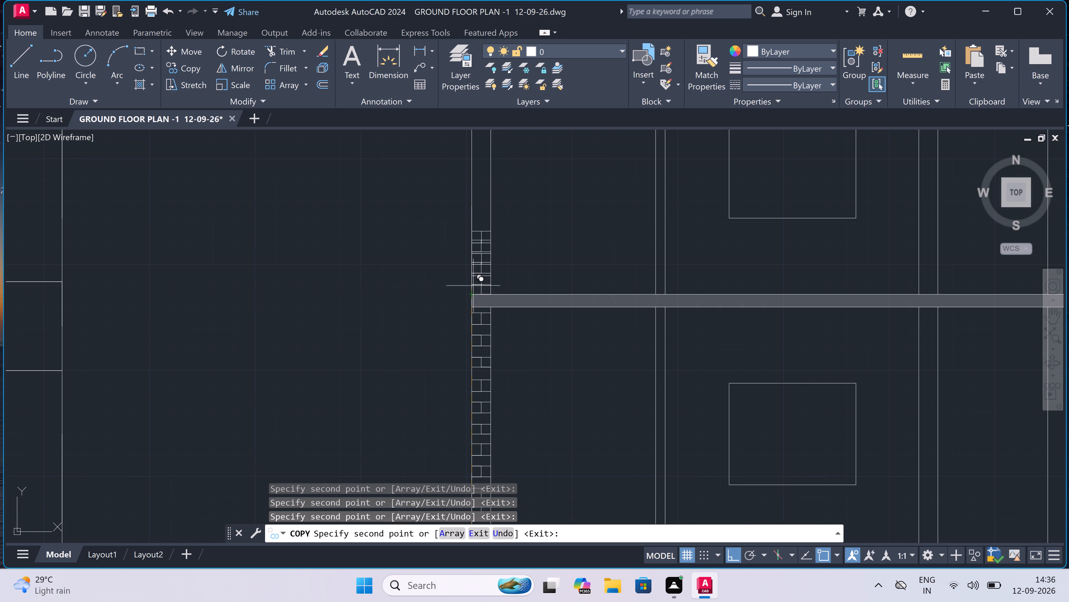
left_click(470, 226)
scroll(470, 226, "down", 1)
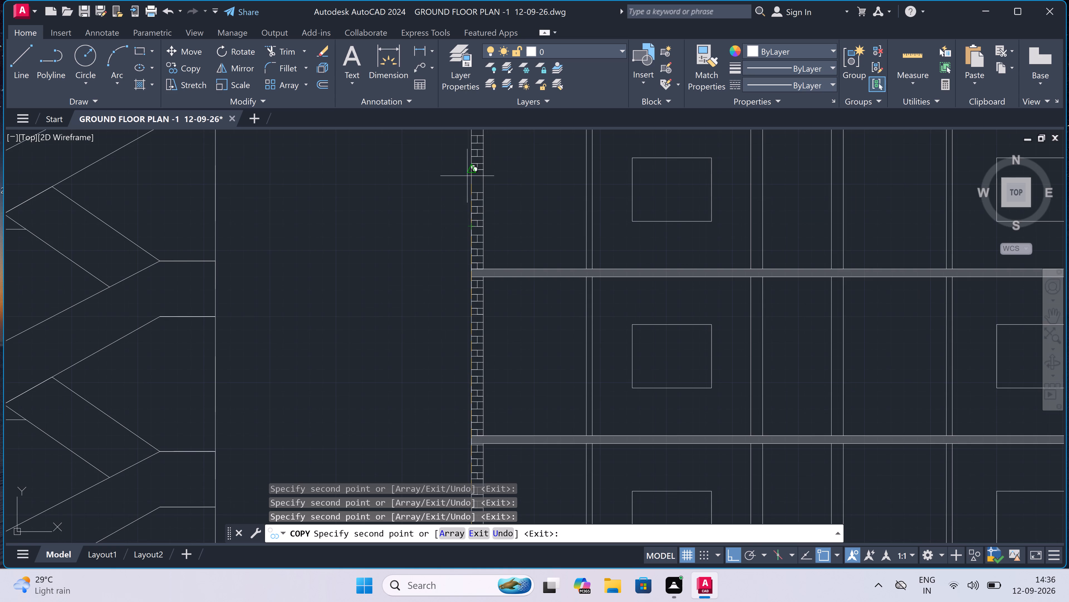
left_click(469, 180)
Place the left outer wall's topmost brick patch copy just below the roof slab, undoing the first placement and placing it again.
scroll(469, 181, "down", 3)
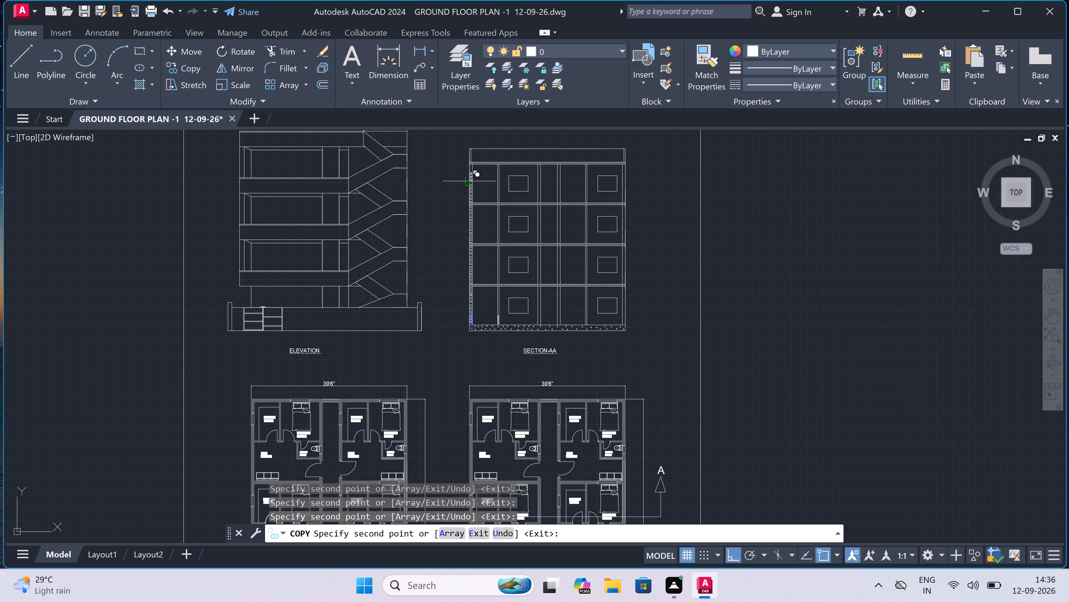
scroll(469, 166, "up", 4)
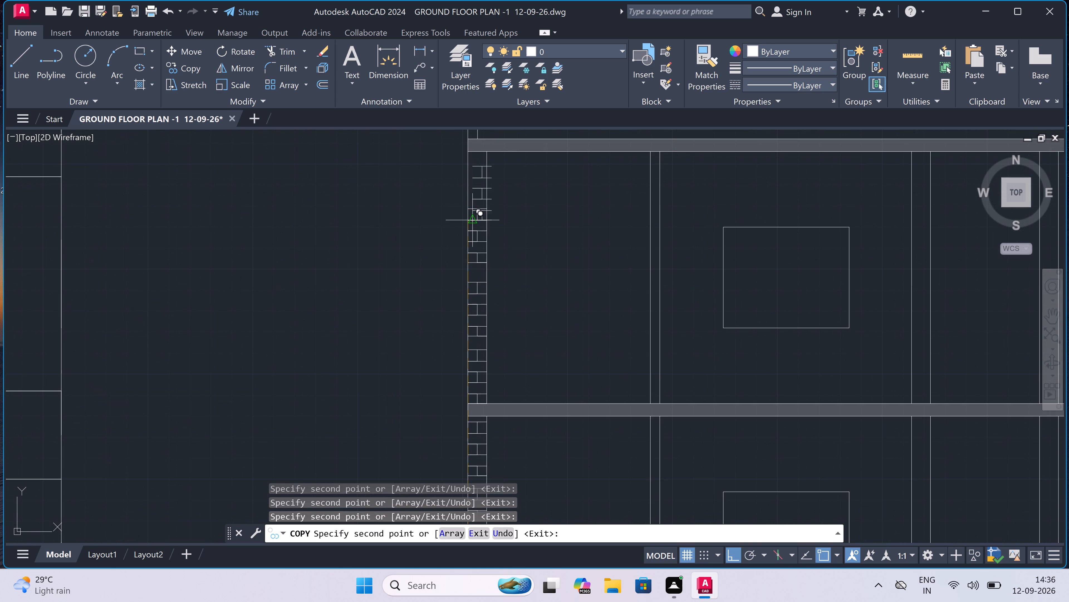
scroll(470, 202, "up", 2)
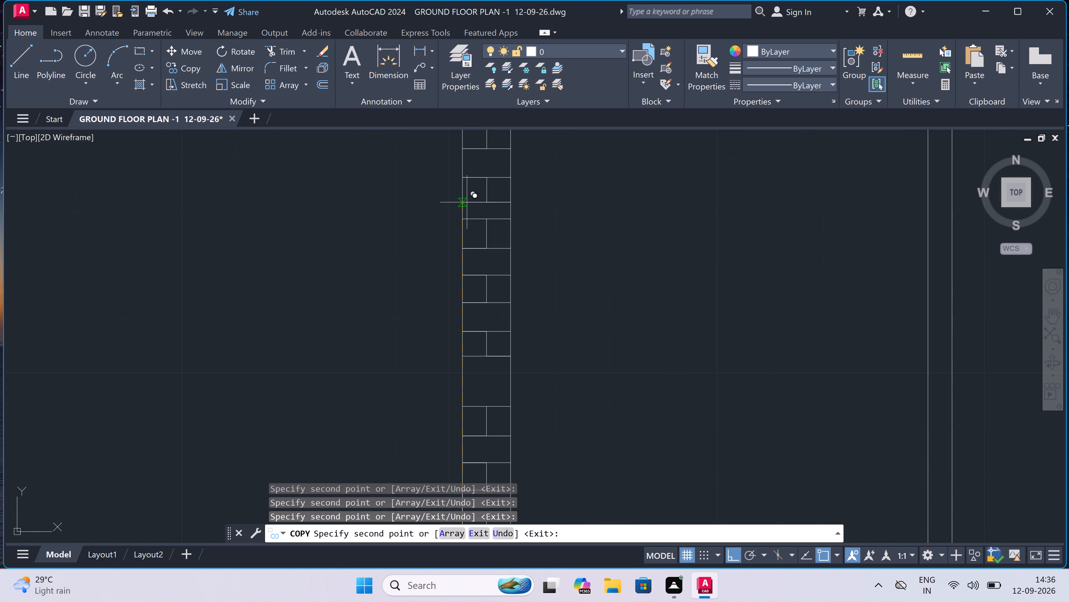
left_click(462, 203)
scroll(462, 203, "down", 2)
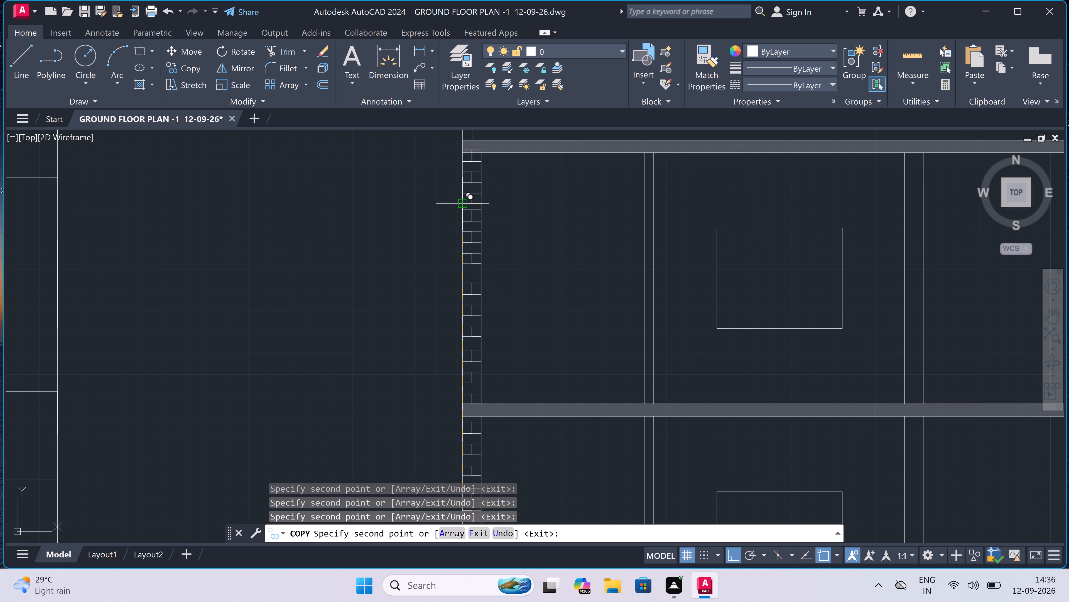
key("ctrl+z")
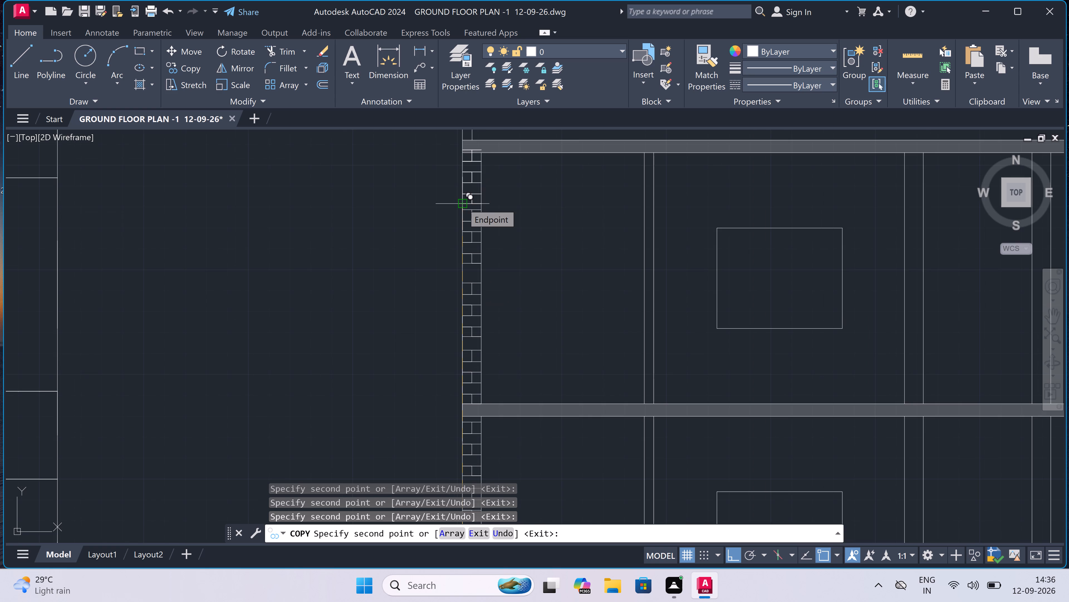
scroll(462, 203, "down", 2)
scroll(460, 174, "up", 4)
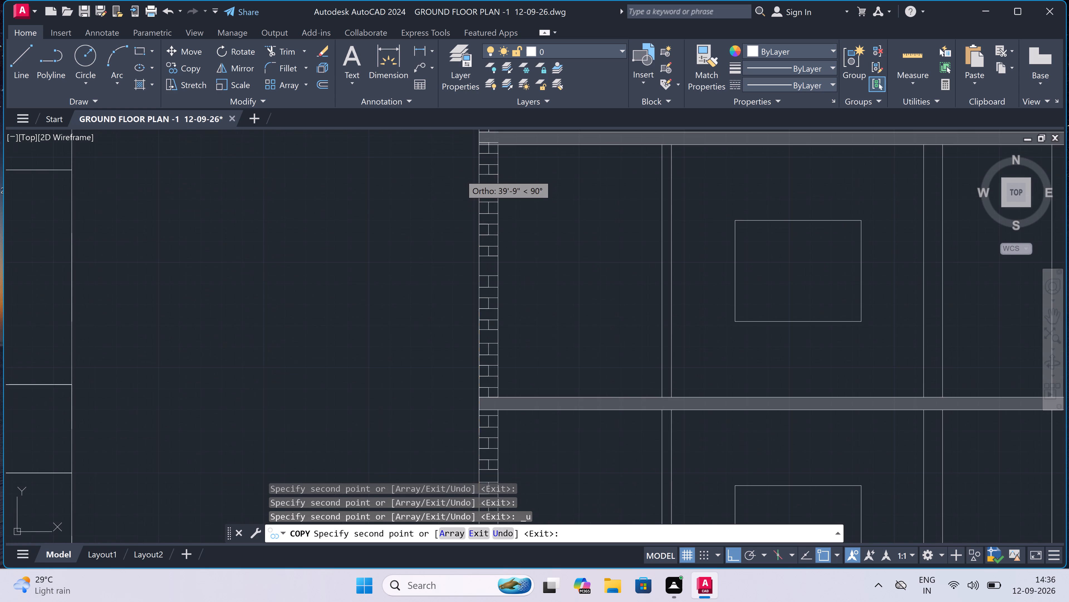
left_click(483, 206)
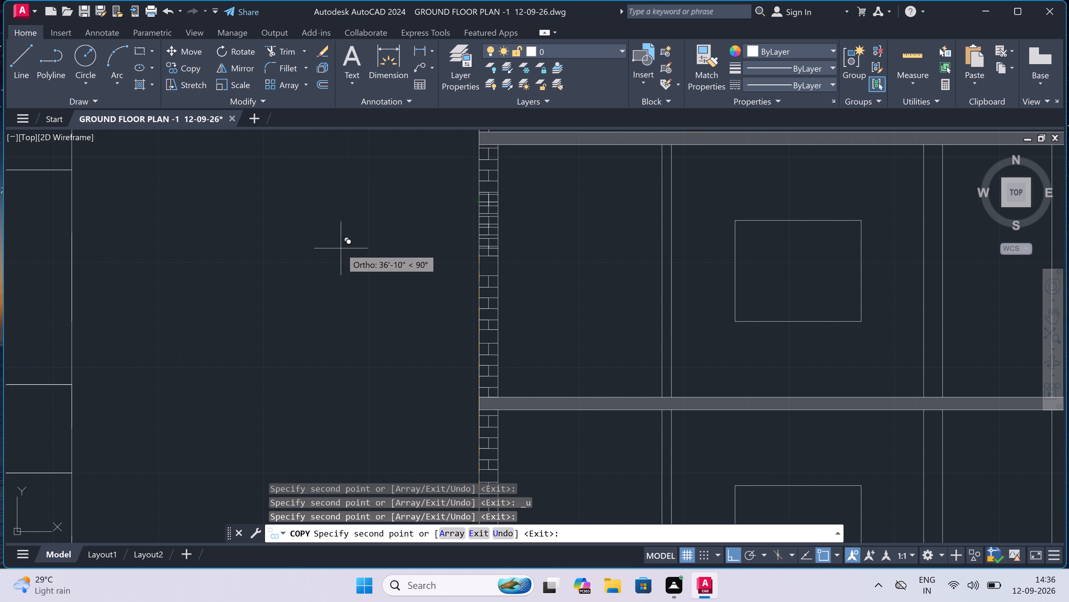
With Ortho off, place four stacked copies of the brick patch in the left corridor wall's ground storey, from the base slab up.
key("F8")
scroll(339, 250, "down", 3)
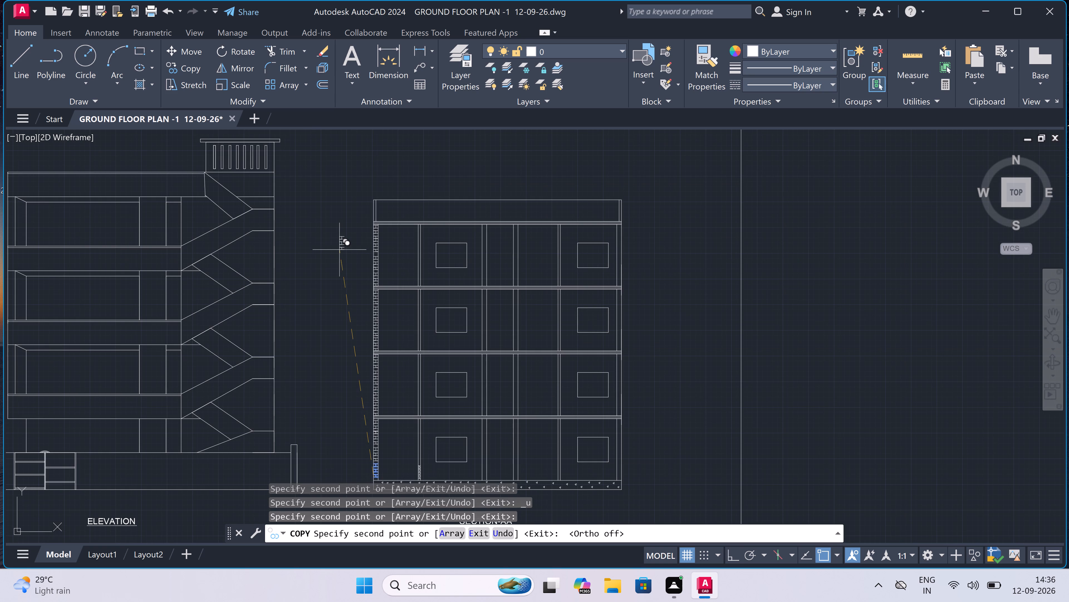
scroll(480, 394, "down", 2)
scroll(487, 416, "up", 3)
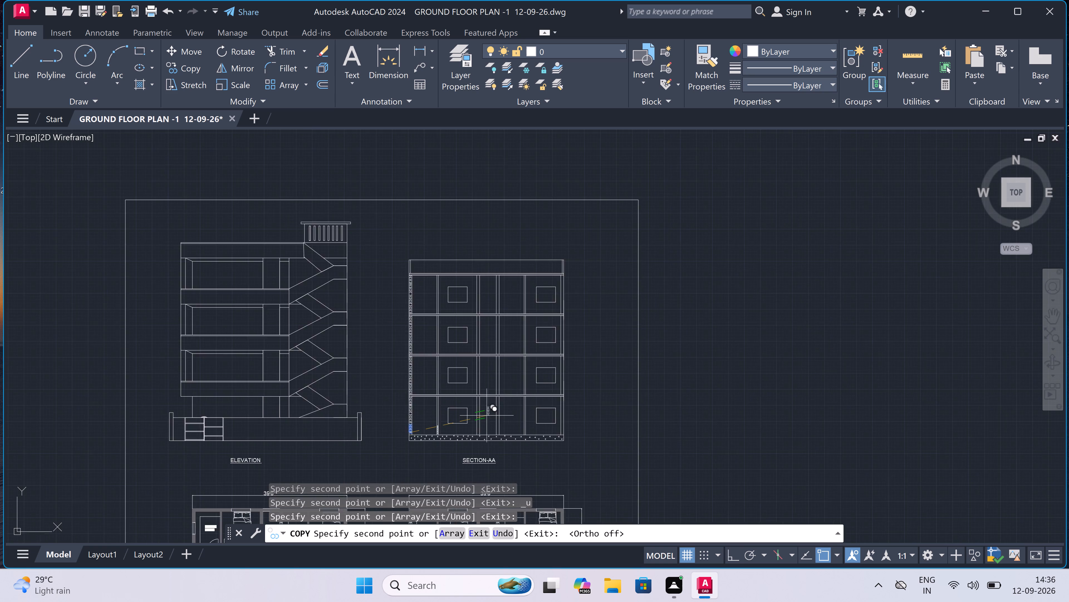
scroll(464, 449, "up", 2)
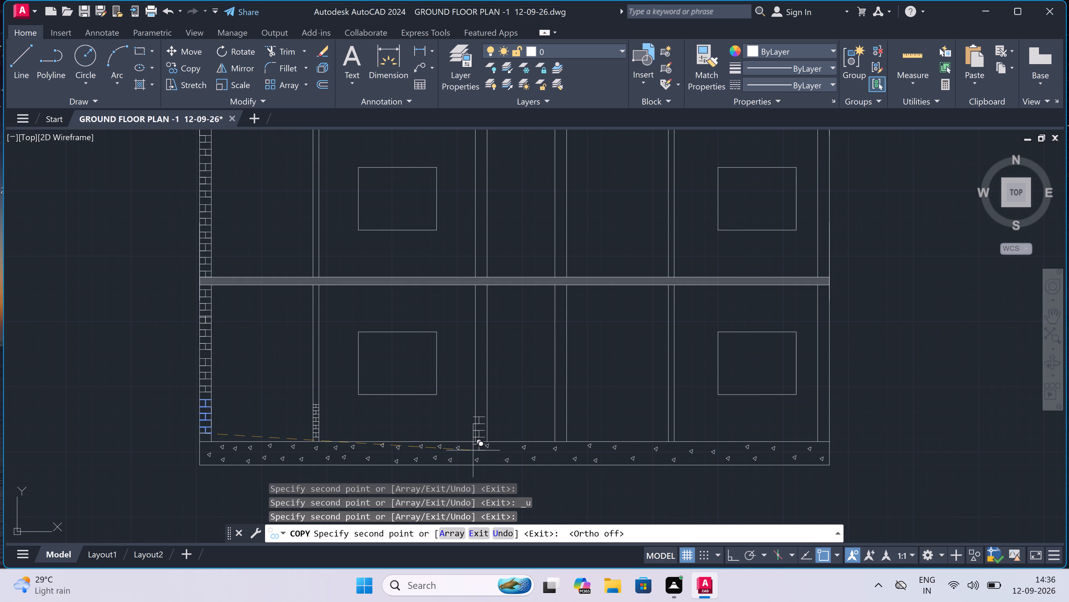
scroll(473, 451, "up", 2)
double_click(477, 430)
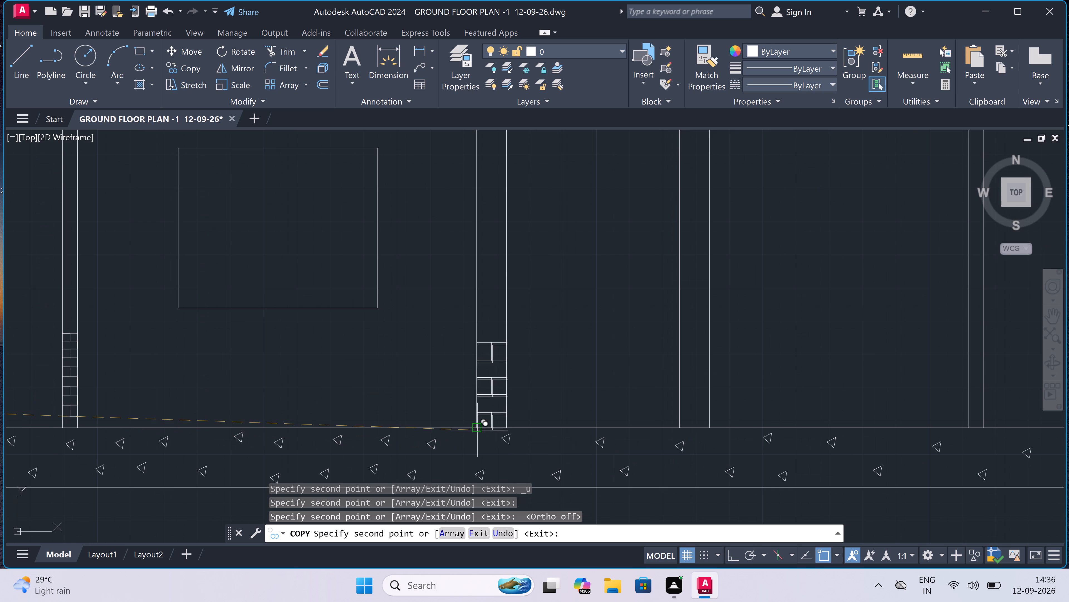
left_click(477, 331)
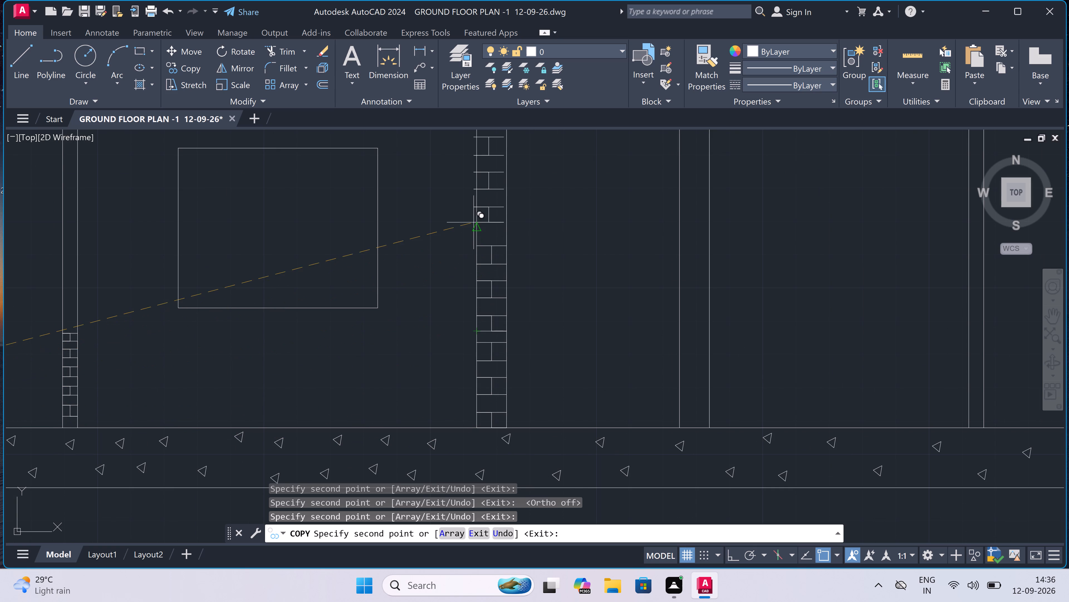
left_click(475, 230)
scroll(475, 230, "down", 4)
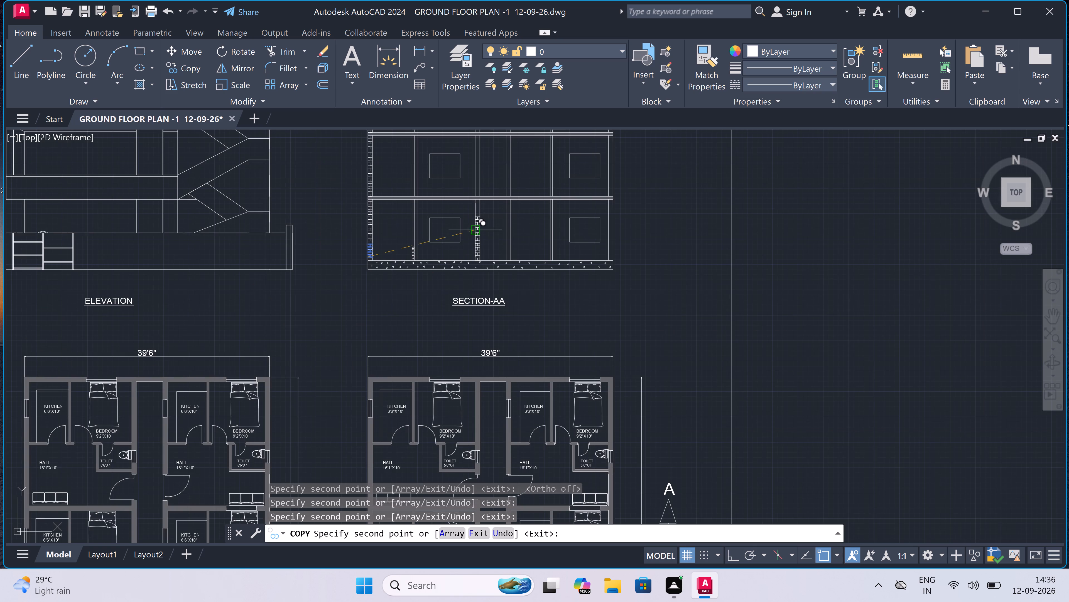
scroll(477, 210, "up", 5)
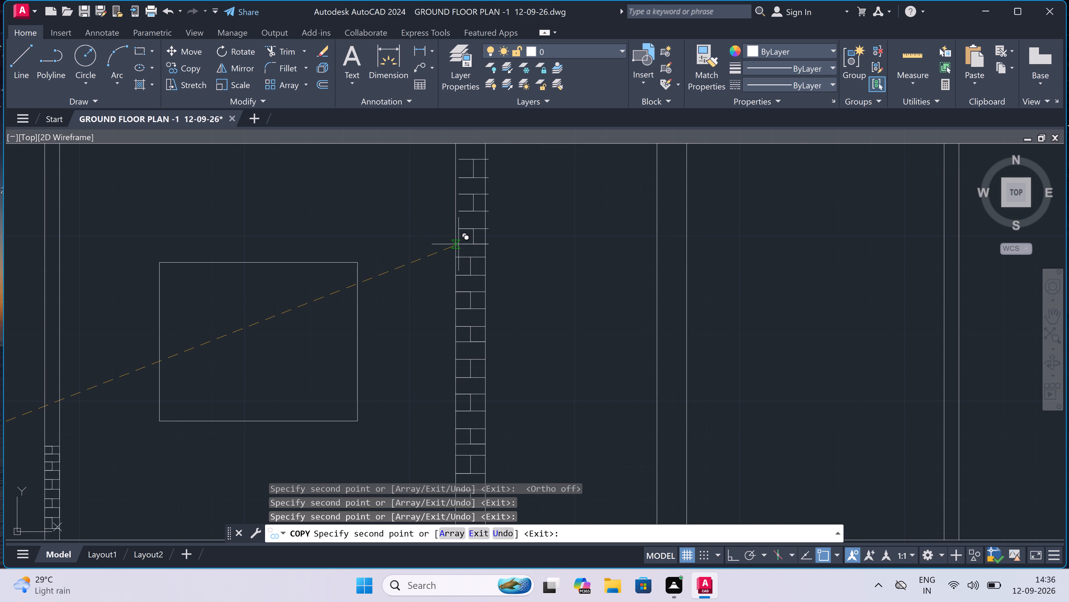
left_click(458, 244)
Place four stacked copies of the brick patch in the right corridor wall's ground storey, up to the first slab, and end the copying.
scroll(458, 244, "down", 4)
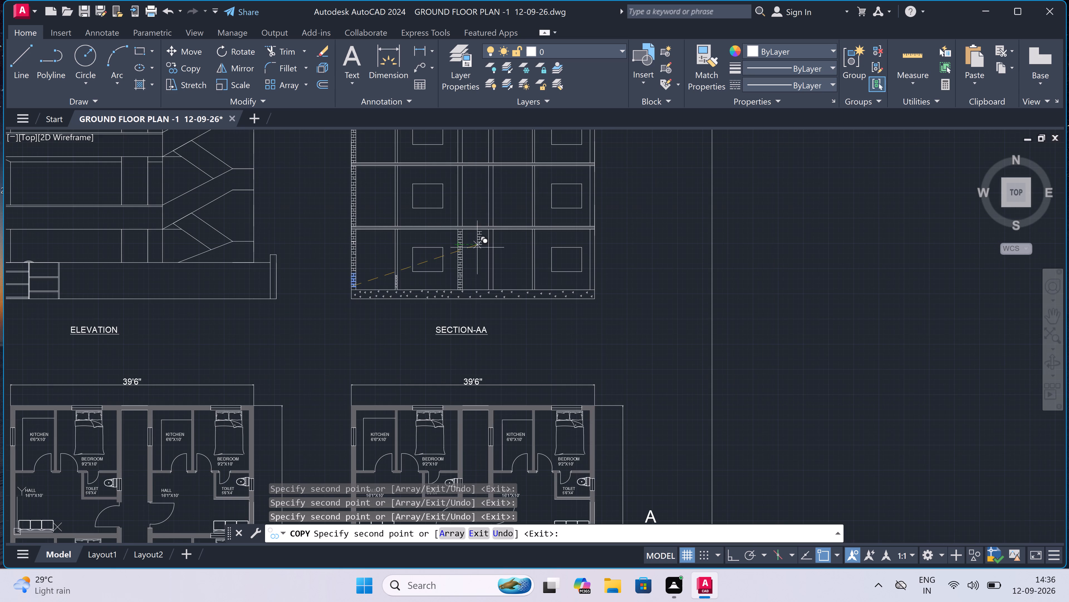
scroll(482, 300, "up", 3)
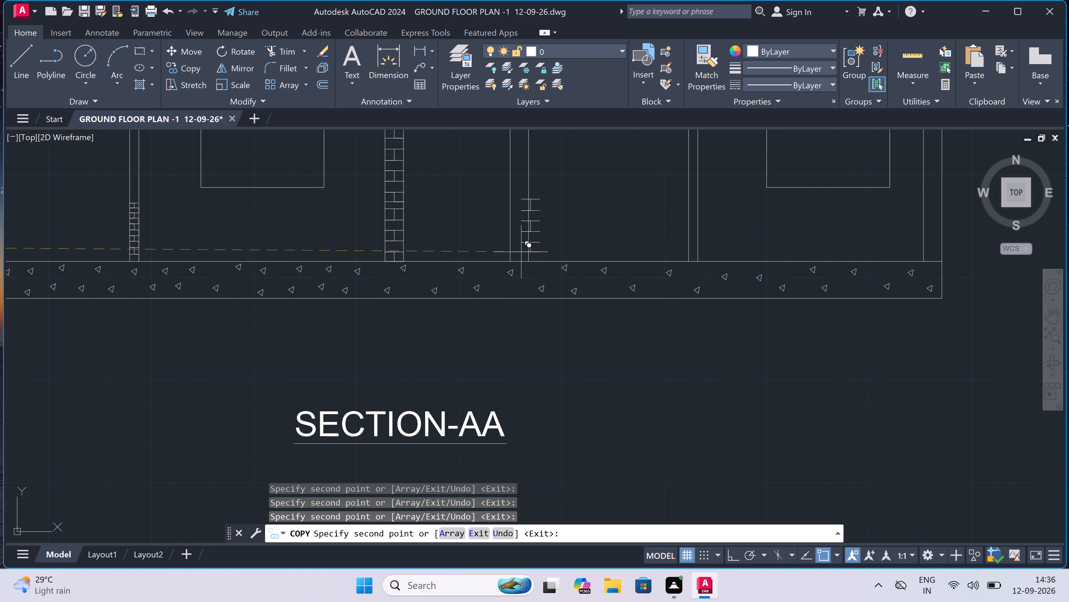
left_click(514, 261)
scroll(513, 261, "down", 2)
scroll(508, 243, "up", 4)
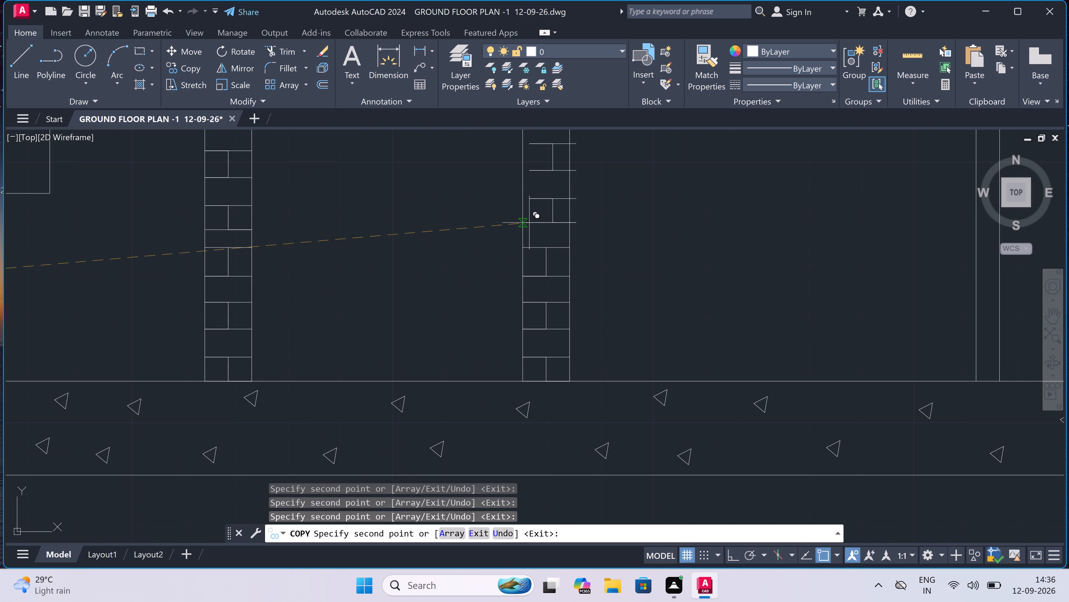
left_click(522, 227)
scroll(522, 226, "down", 3)
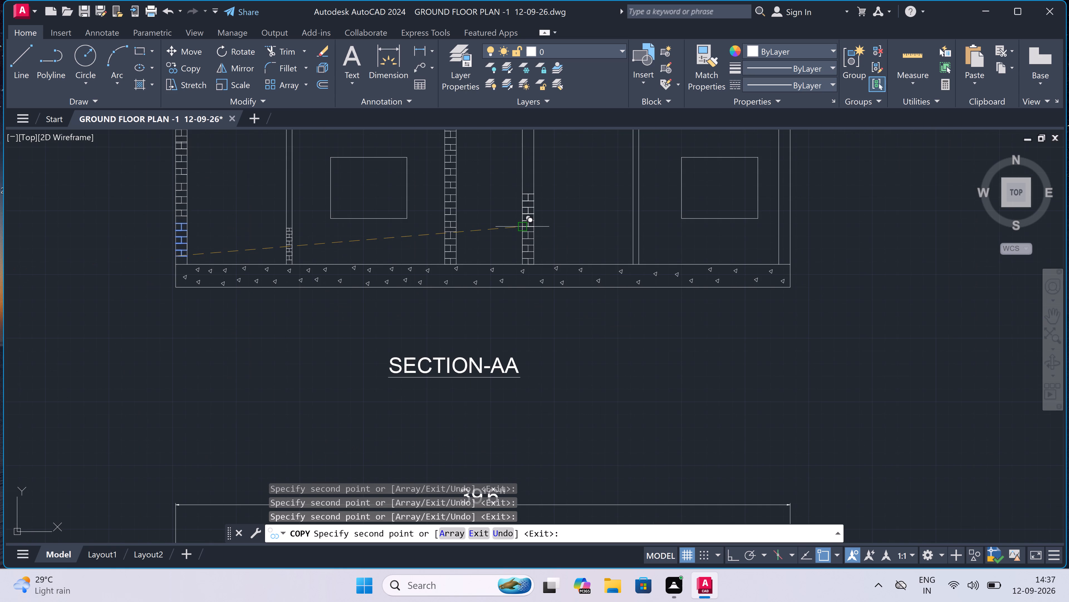
scroll(525, 186, "up", 4)
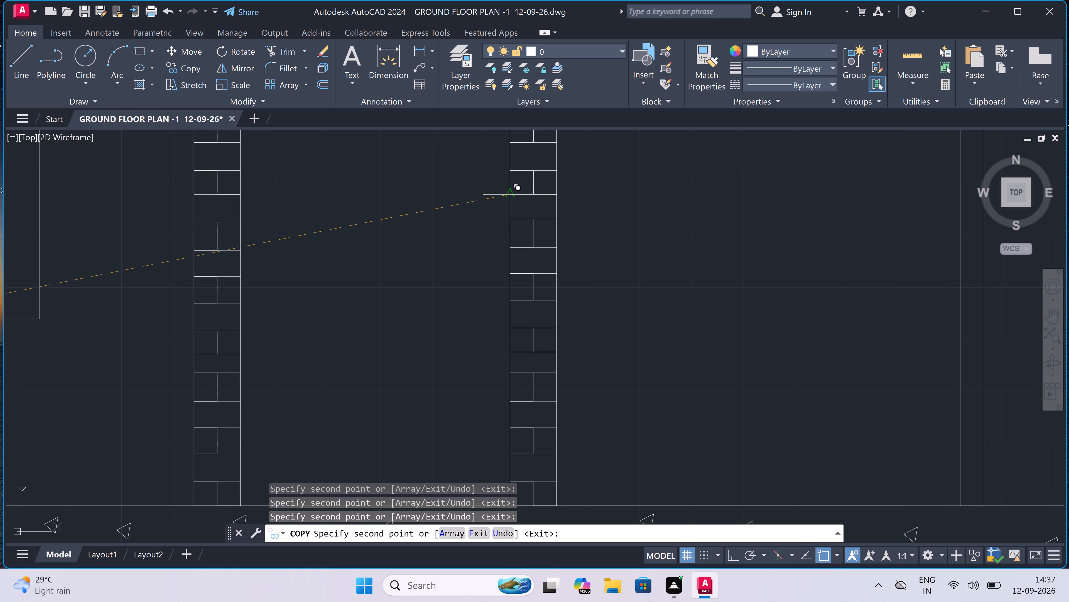
left_click(510, 195)
scroll(510, 195, "down", 6)
scroll(508, 172, "up", 6)
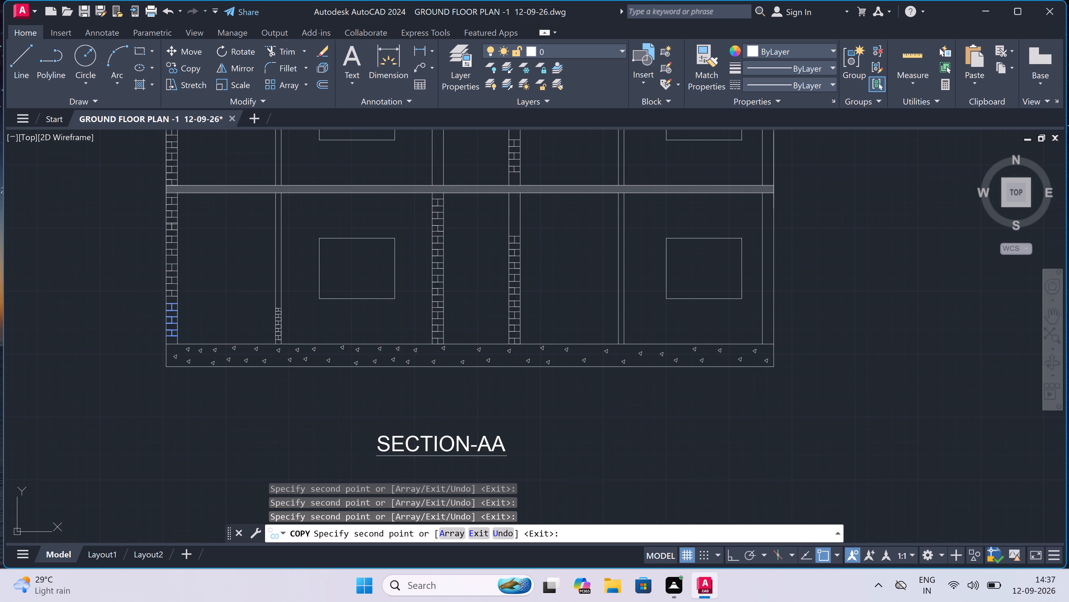
scroll(507, 251, "up", 1)
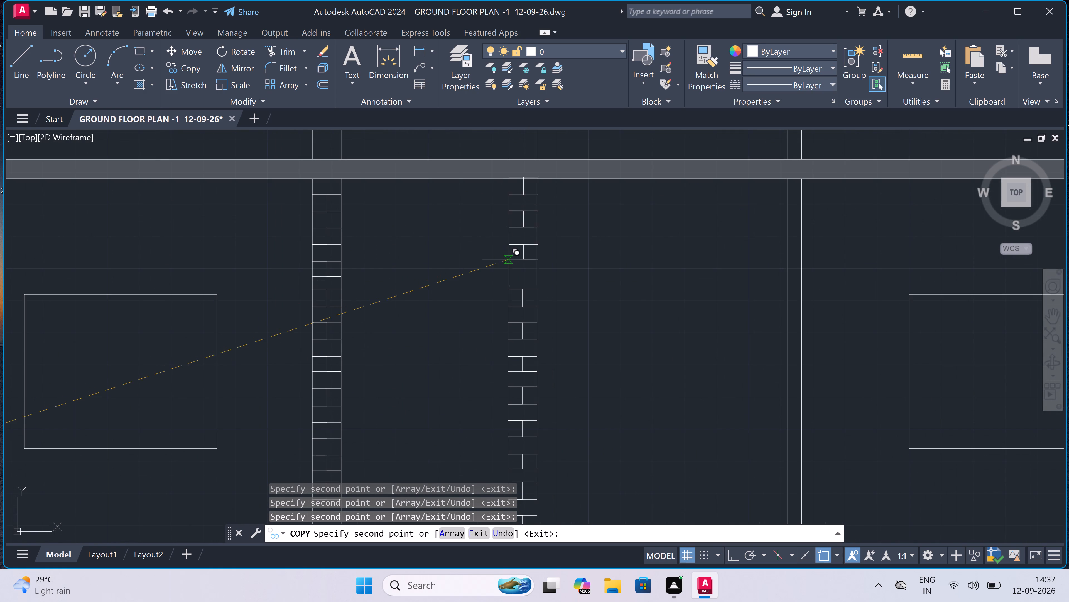
double_click(507, 271)
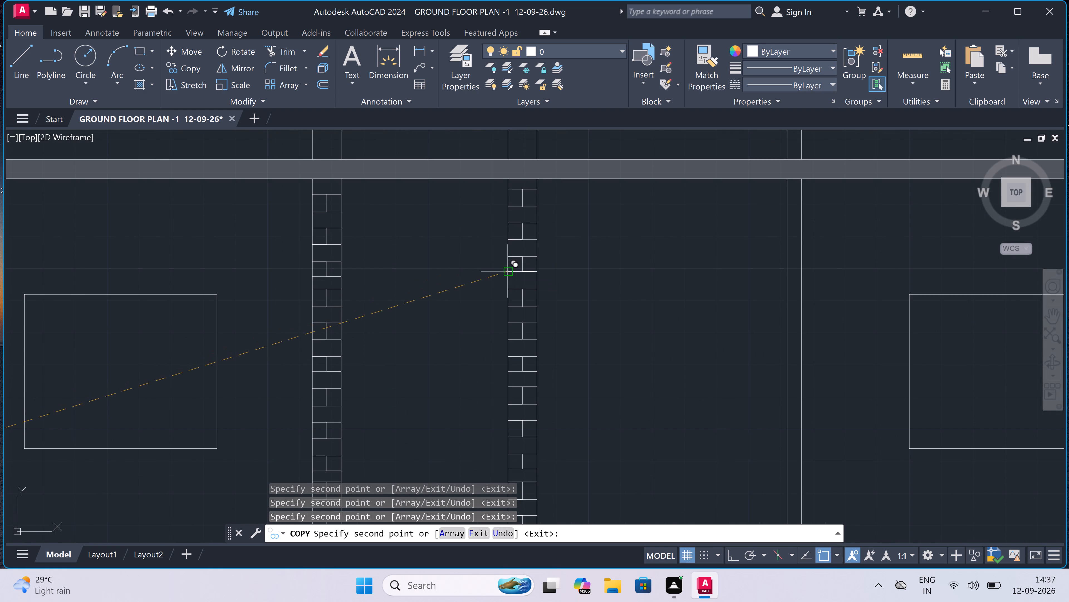
scroll(464, 274, "down", 4)
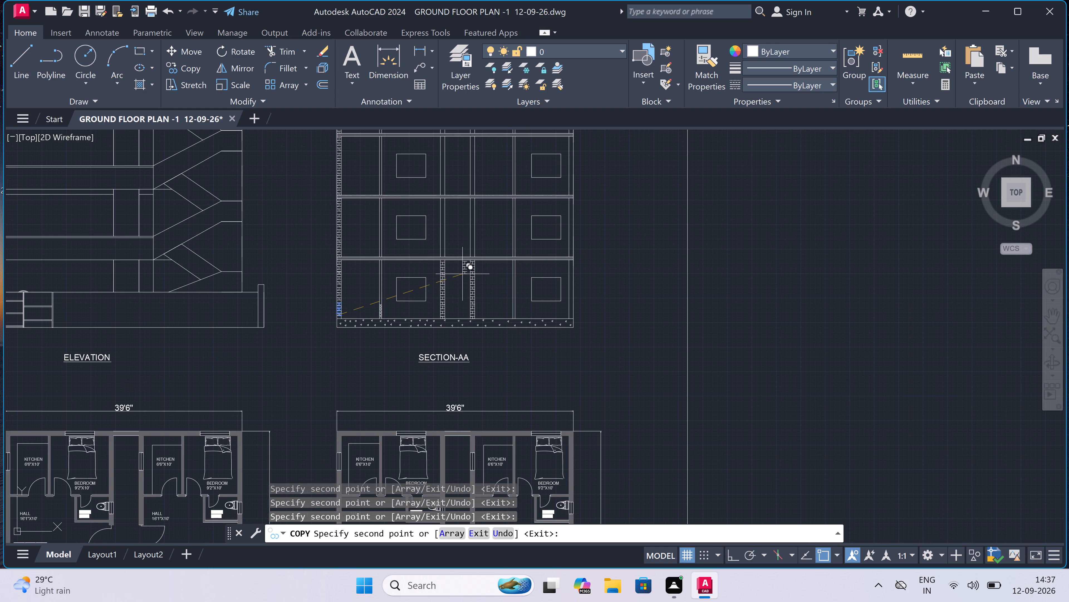
key("Escape")
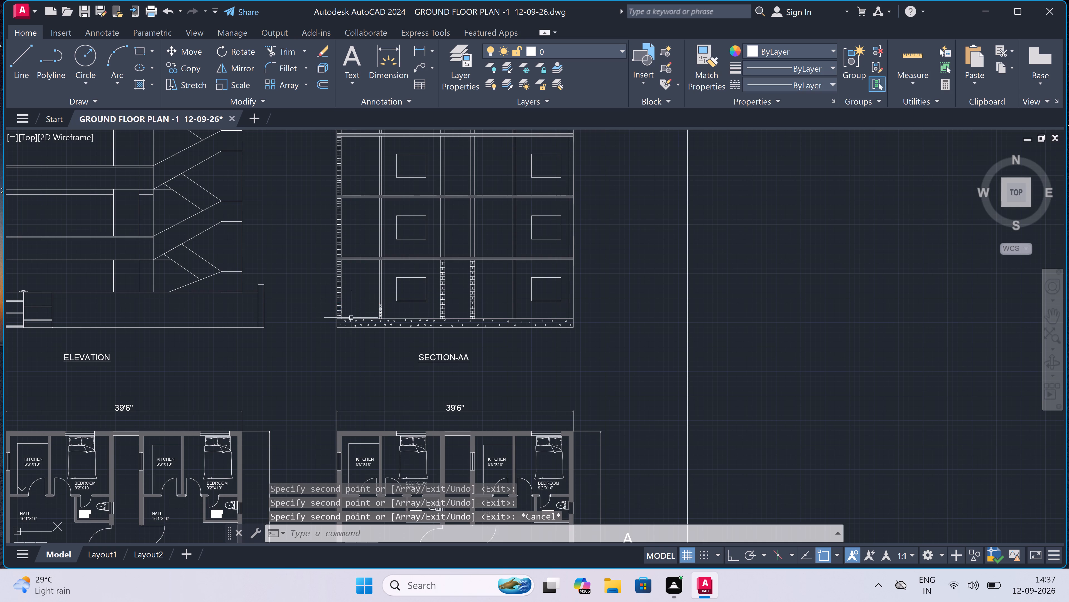
Copy the narrow brick patch in the left partition wall's ground storey, stacking three copies above it with Ortho on.
scroll(372, 309, "up", 3)
scroll(395, 308, "up", 2)
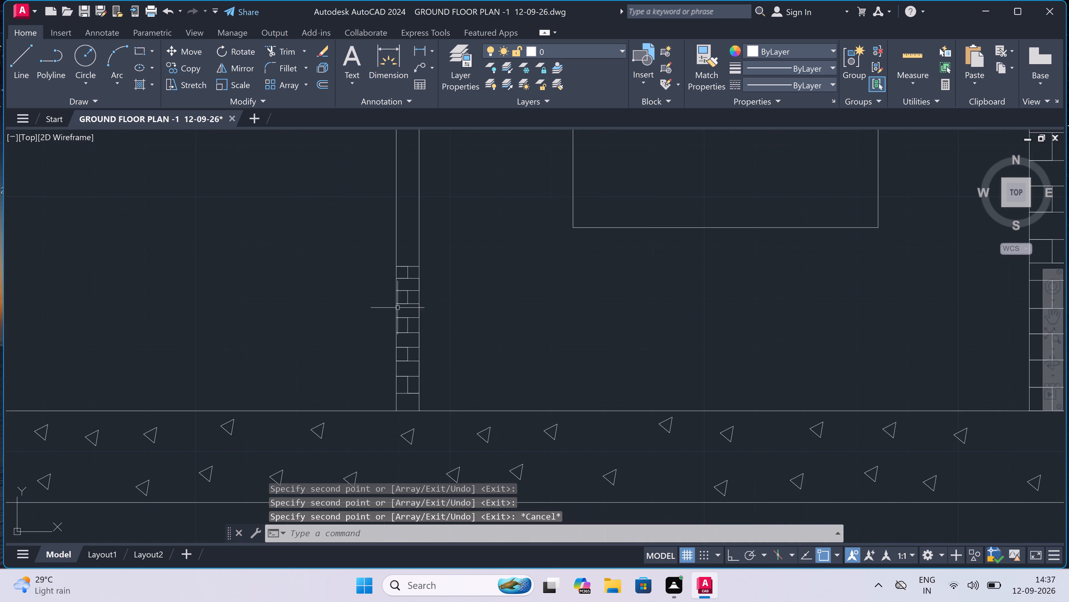
left_click(413, 267)
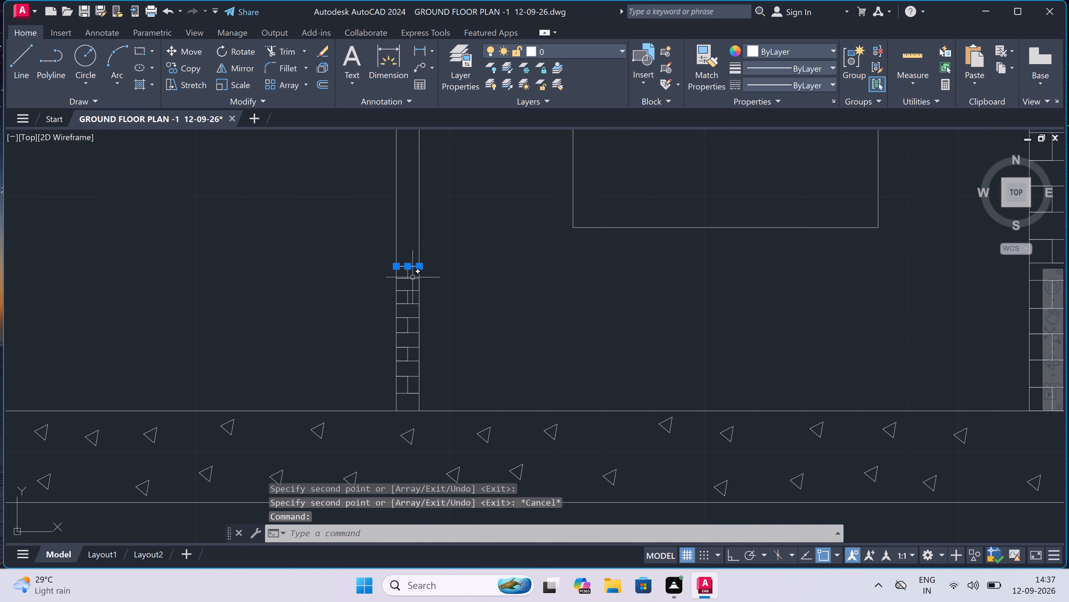
scroll(411, 282, "up", 3)
left_click_drag(417, 236, 408, 265)
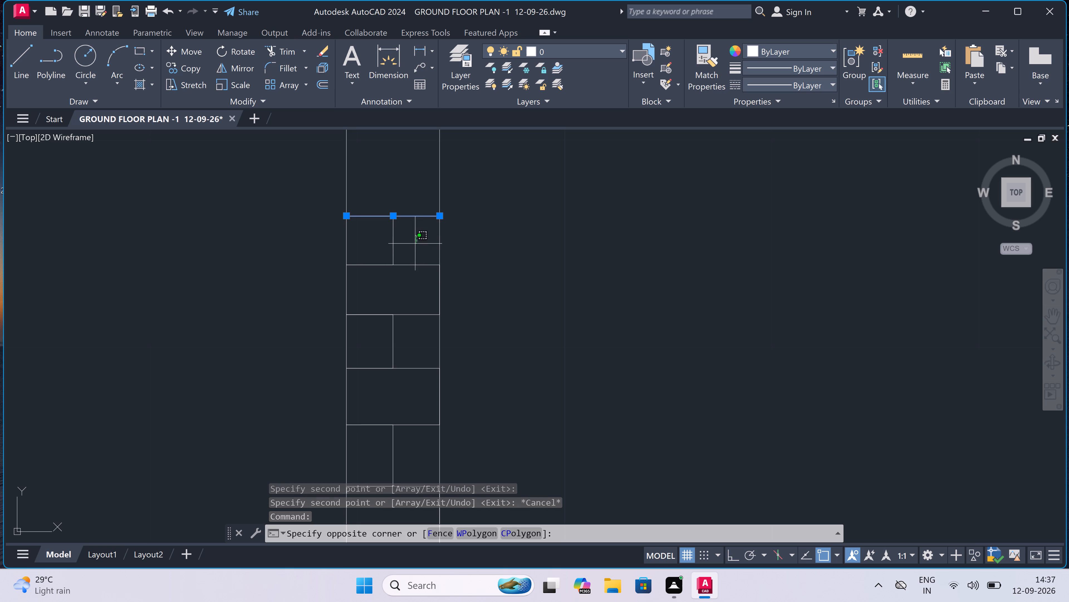
scroll(391, 334, "down", 3)
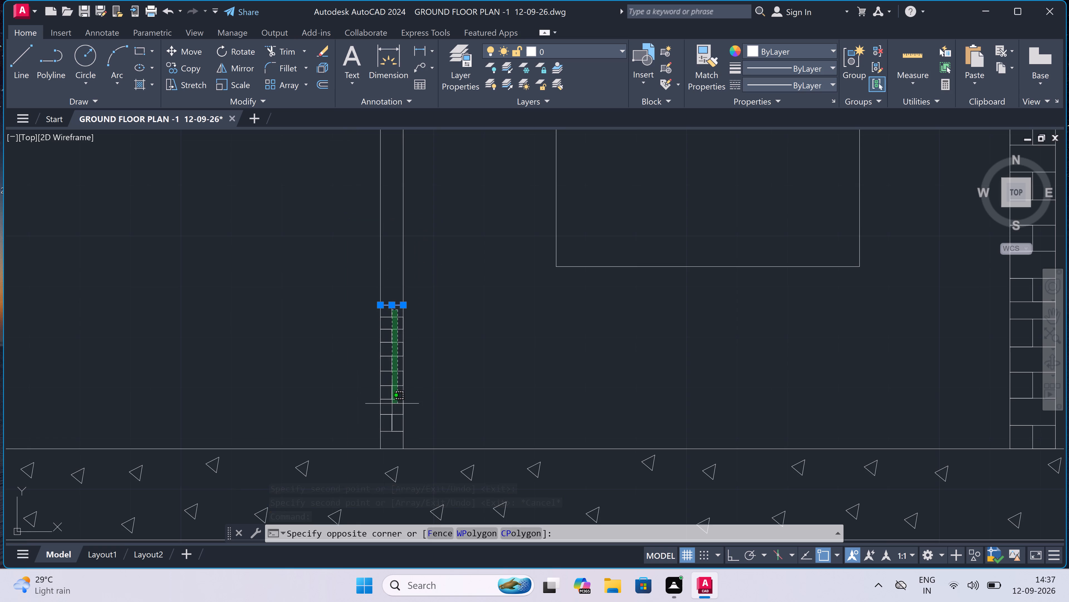
scroll(388, 425, "up", 2)
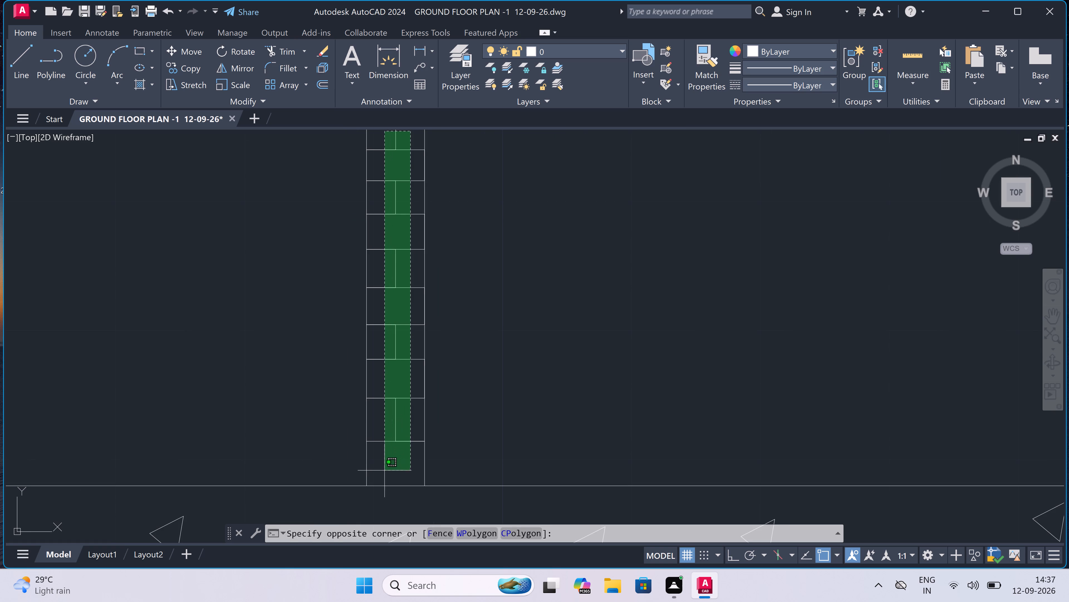
left_click(384, 470)
left_click(172, 67)
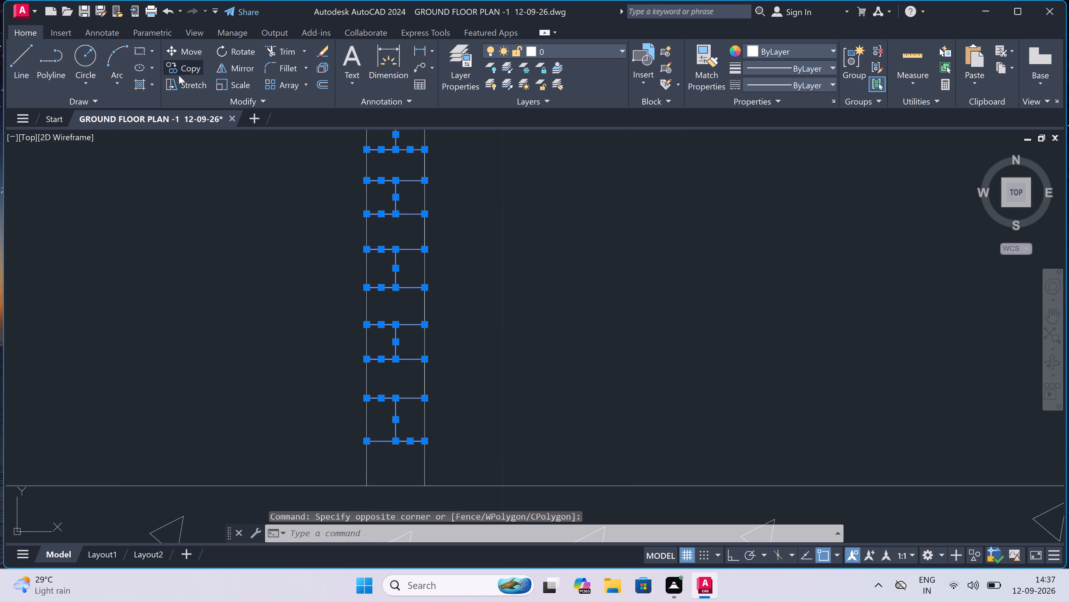
double_click(363, 442)
scroll(414, 416, "down", 3)
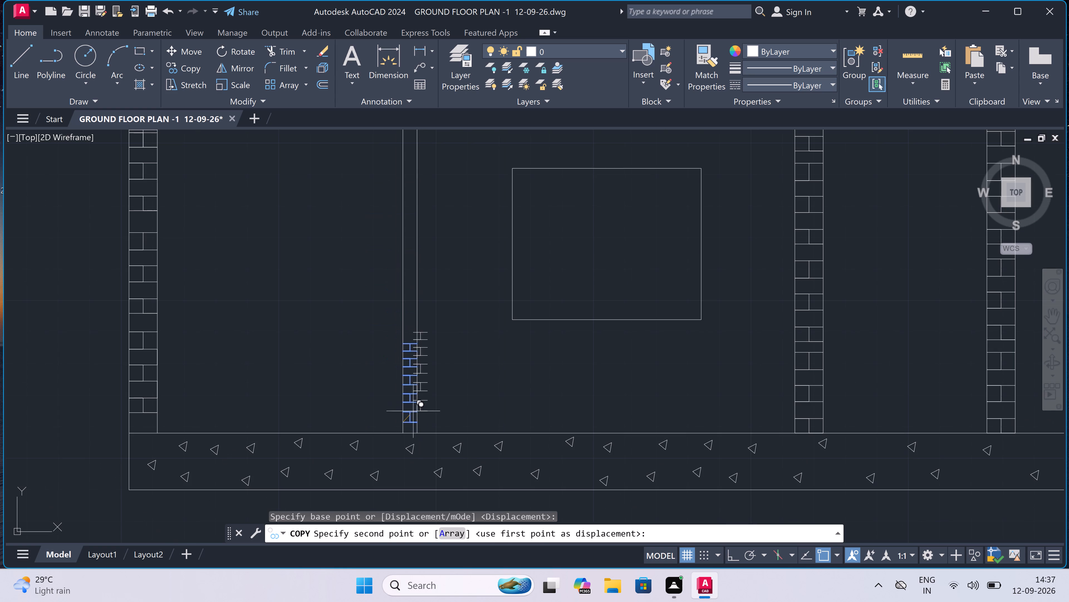
key("F8")
left_click(403, 333)
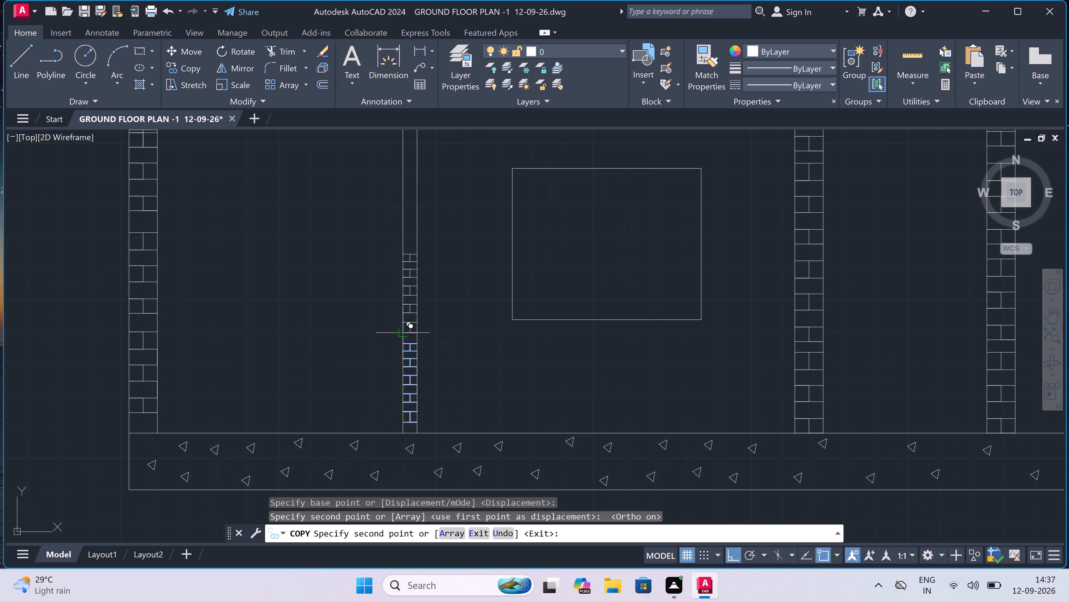
double_click(402, 241)
scroll(402, 241, "down", 2)
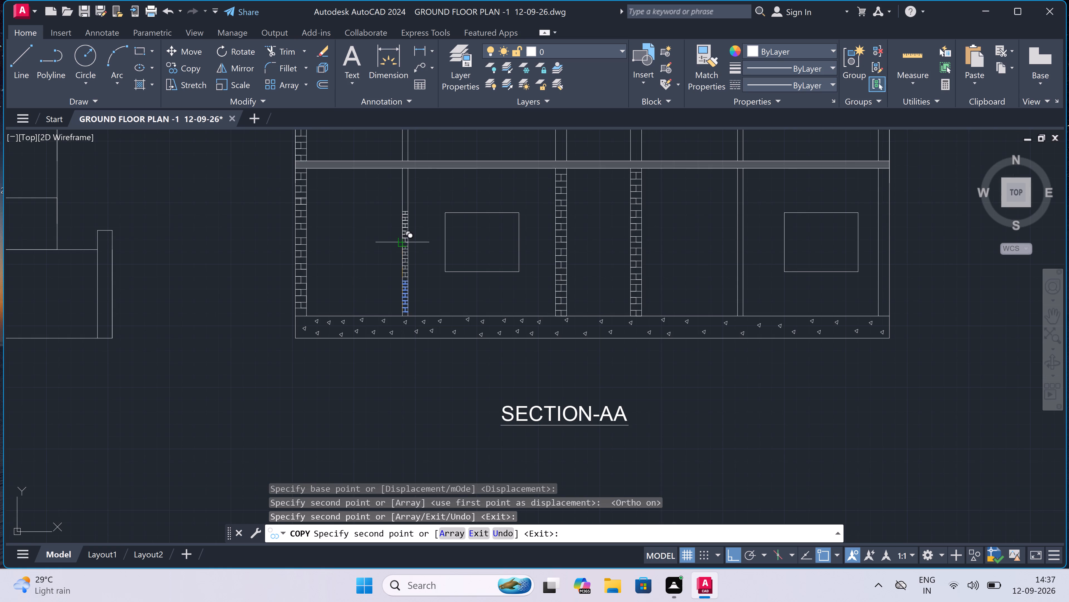
scroll(401, 179, "up", 3)
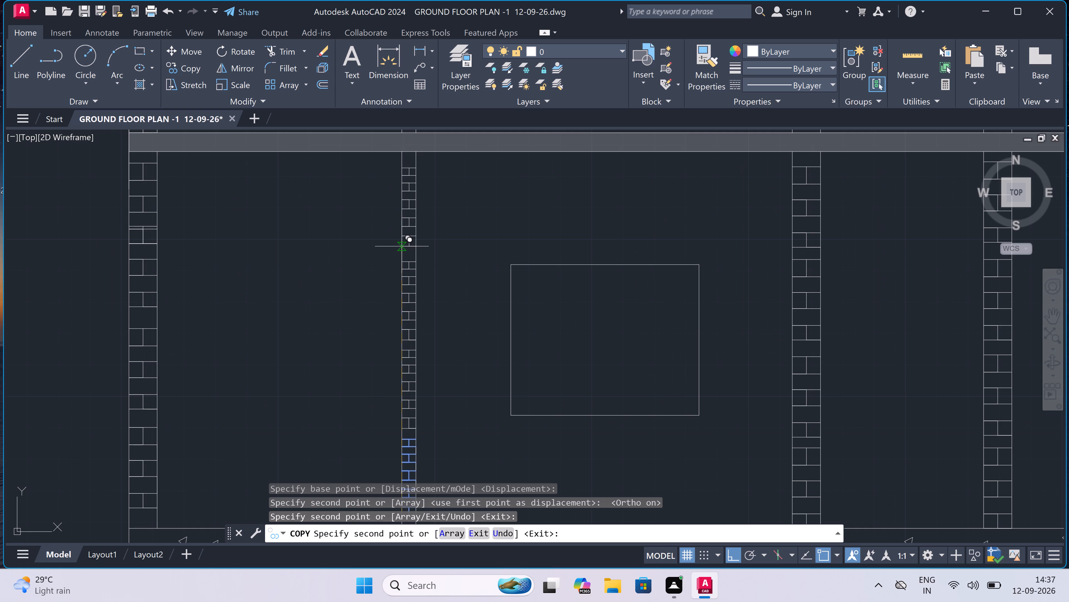
left_click(402, 250)
With Ortho off, place four stacked copies of the narrow brick patch in the right partition wall's ground storey, from the base slab up, and end the copying.
scroll(402, 250, "down", 3)
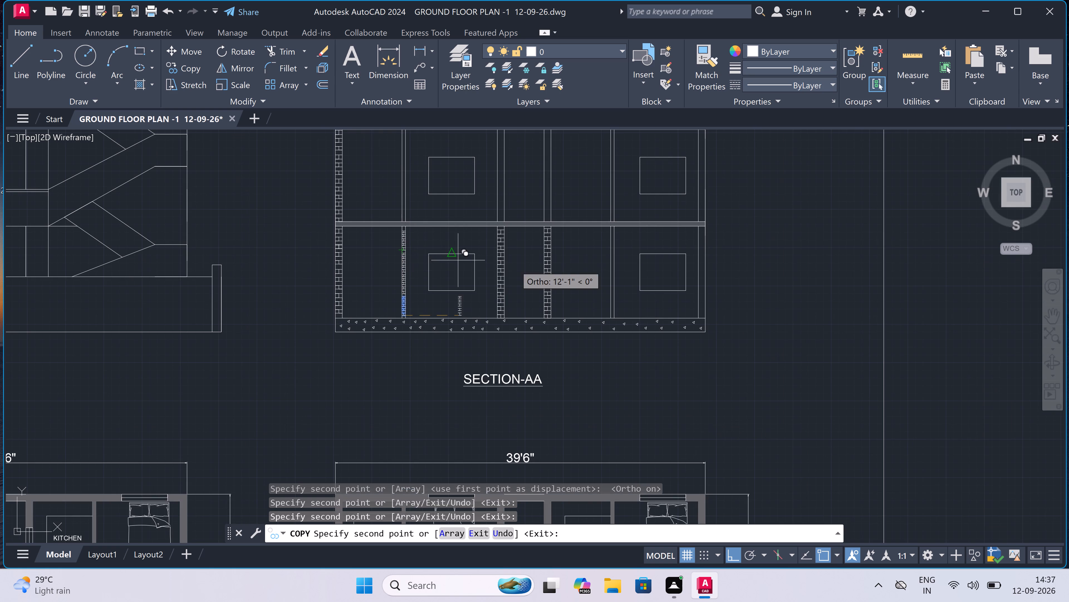
key("F8")
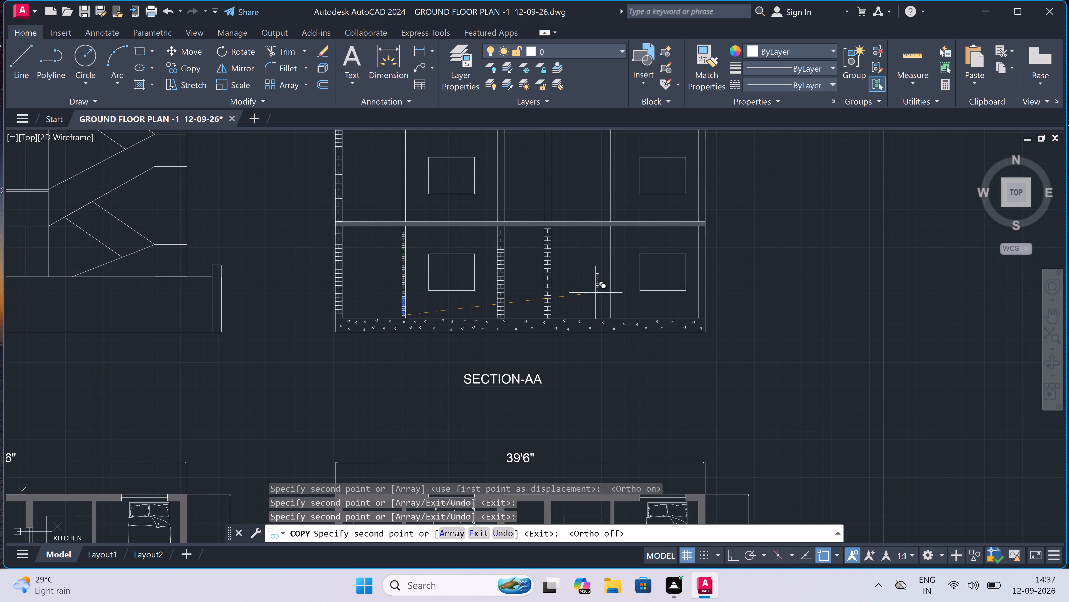
scroll(617, 298, "up", 2)
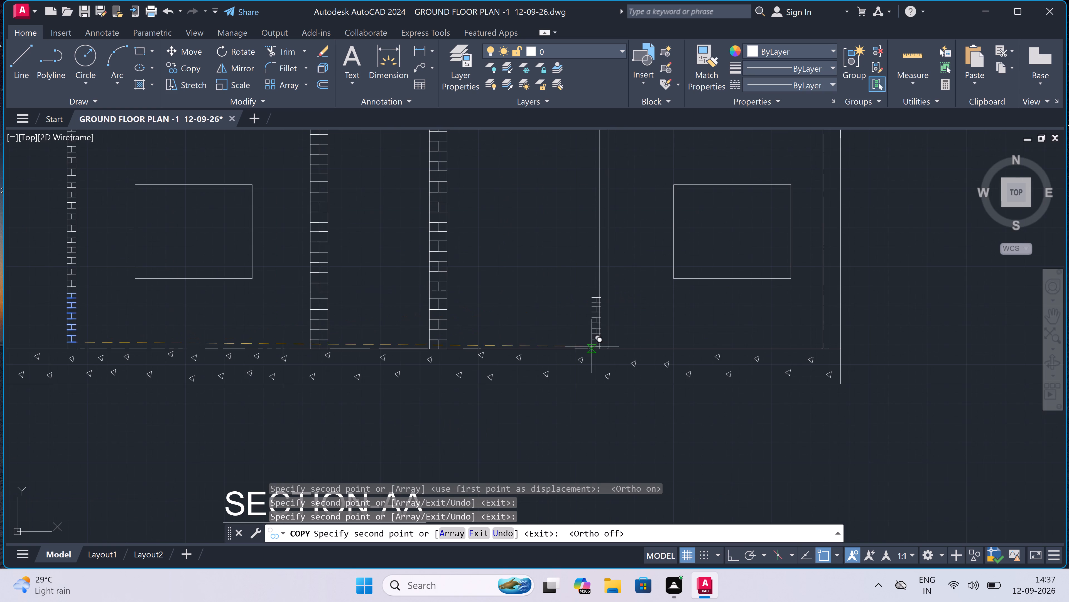
scroll(592, 347, "up", 2)
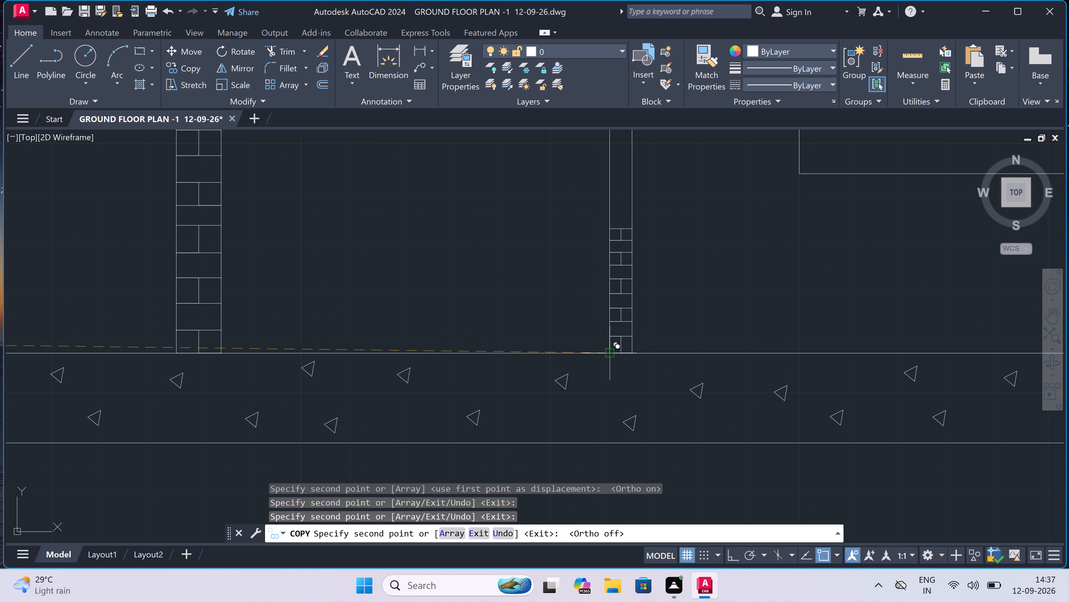
left_click(610, 357)
scroll(608, 357, "down", 3)
scroll(600, 310, "up", 3)
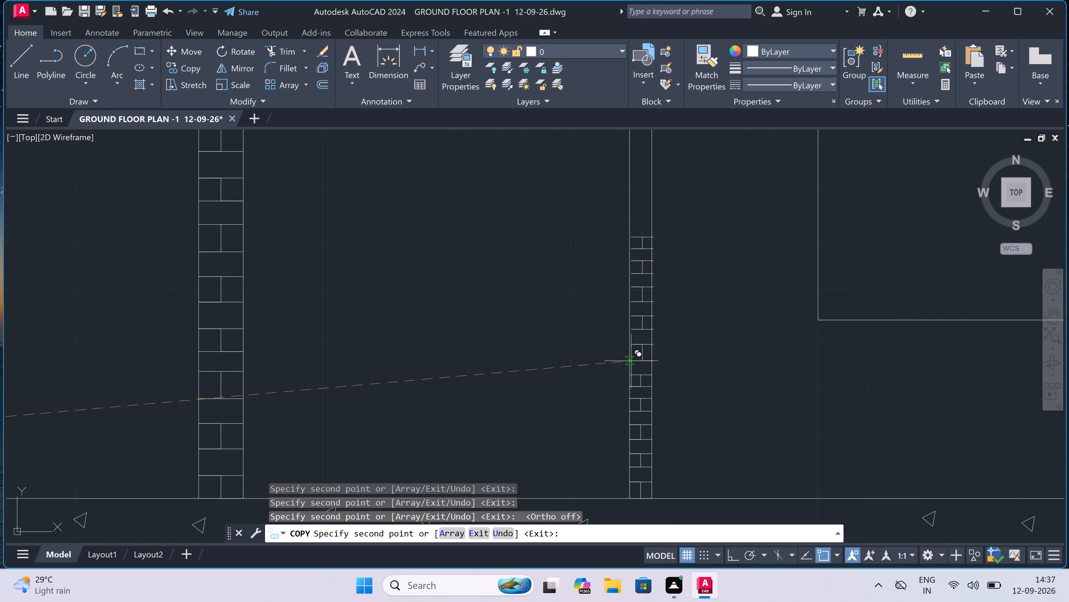
left_click(630, 361)
scroll(631, 274, "down", 3)
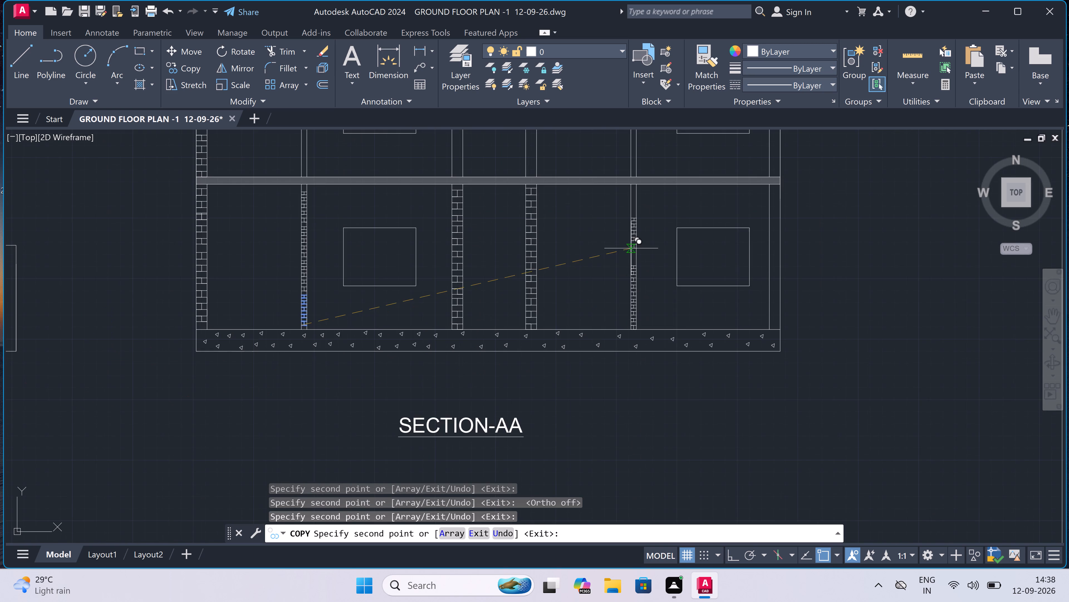
scroll(631, 239, "up", 4)
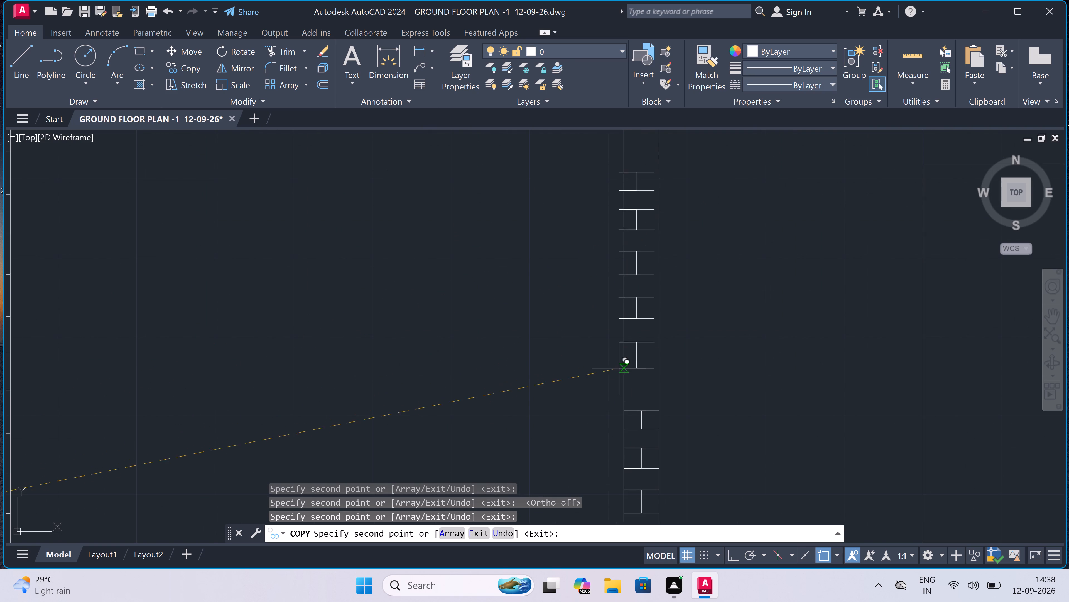
left_click(626, 385)
scroll(626, 385, "down", 3)
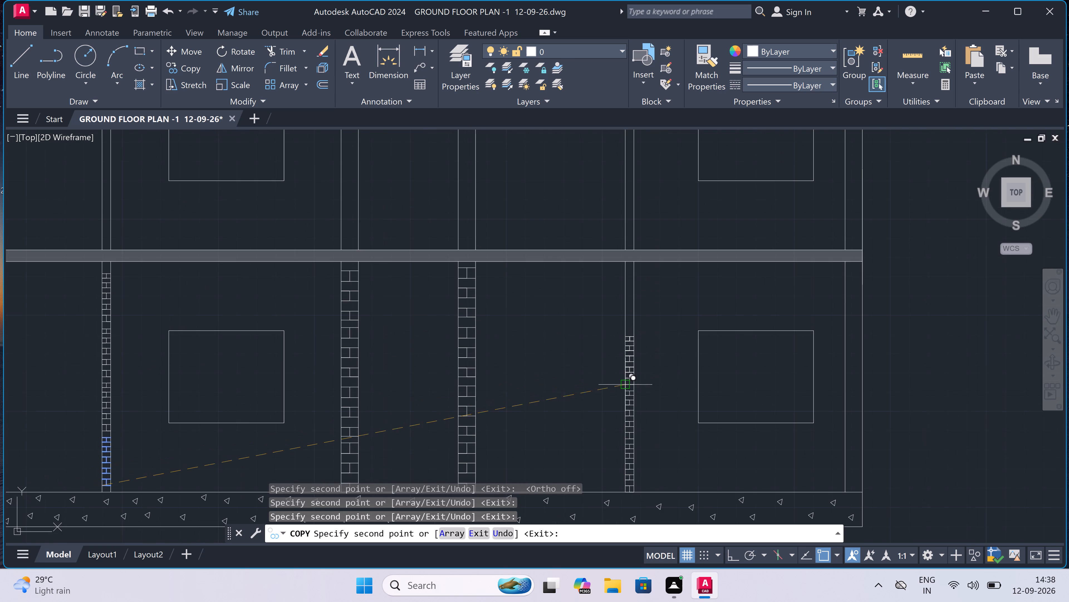
scroll(627, 306, "up", 2)
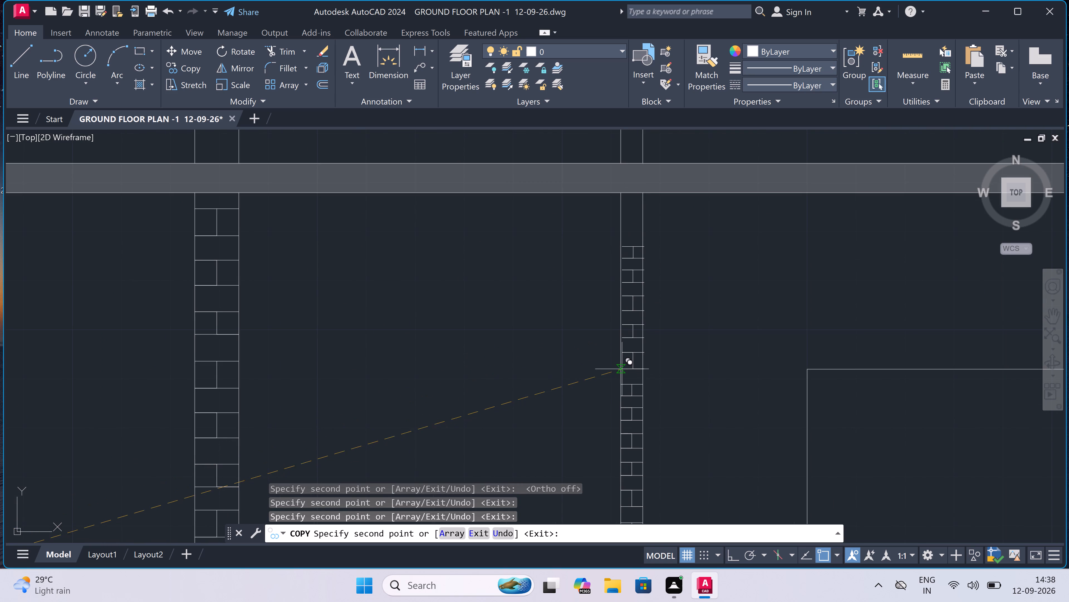
double_click(621, 368)
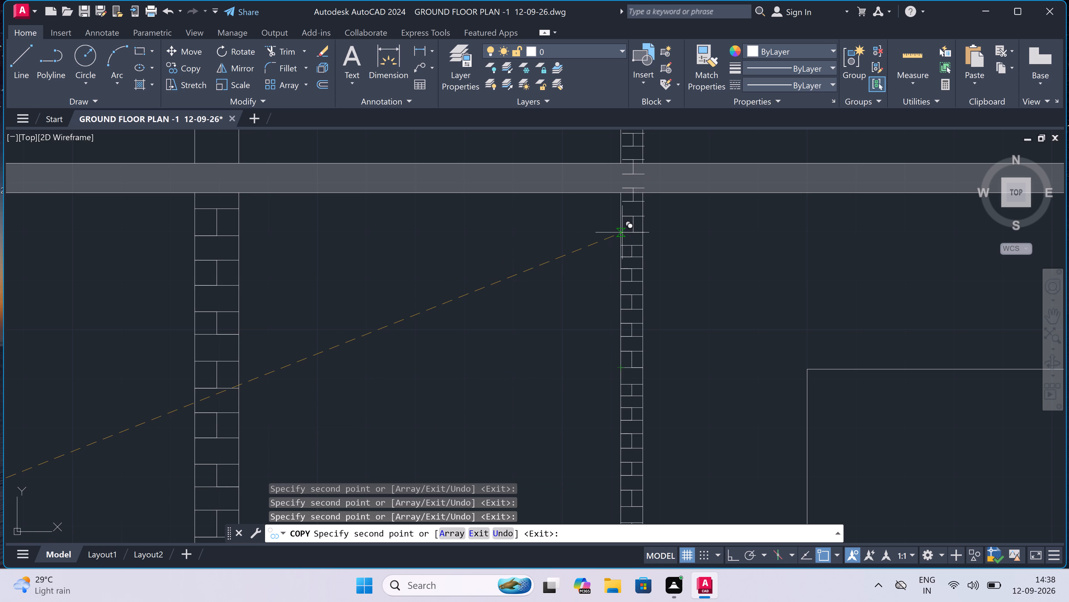
key("Escape")
Draw a horizontal course line and a central vertical joint up to the slab in the gap atop the left partition wall's ground-storey brickwork.
scroll(536, 253, "down", 2)
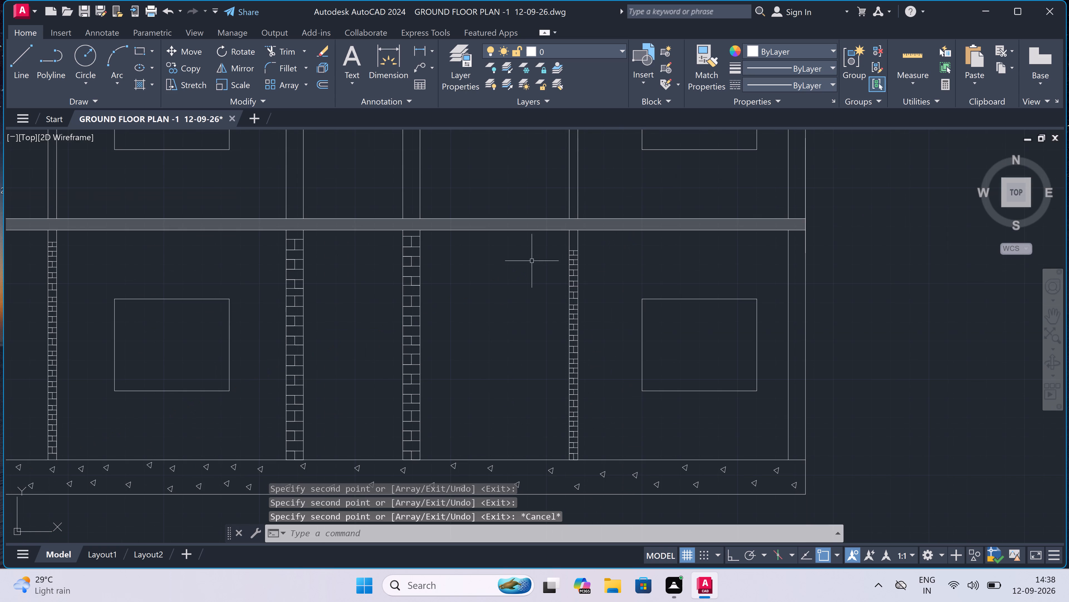
scroll(190, 254, "down", 2)
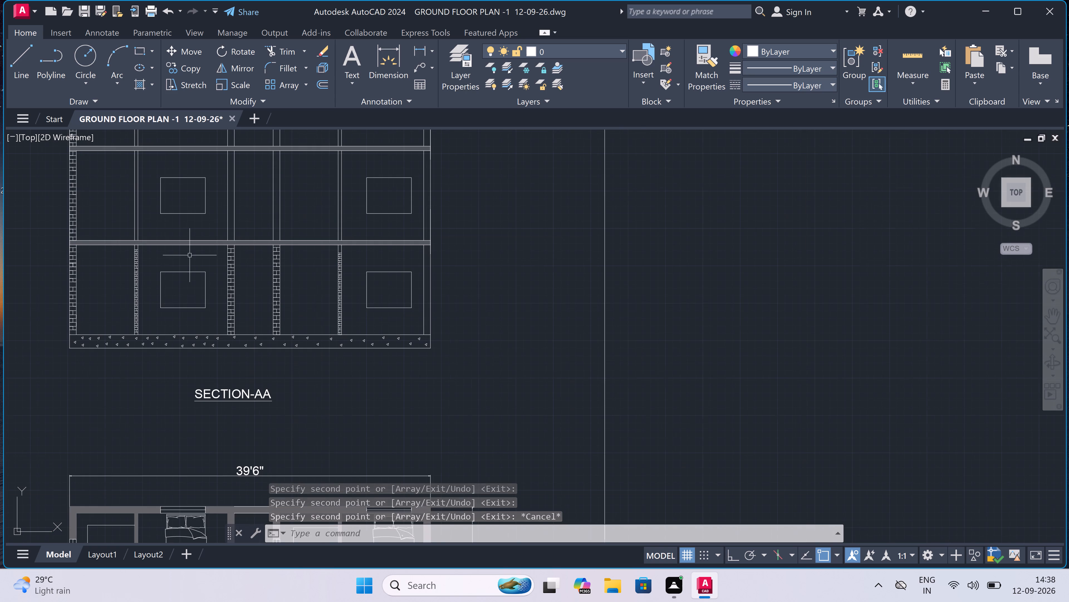
scroll(111, 256, "up", 3)
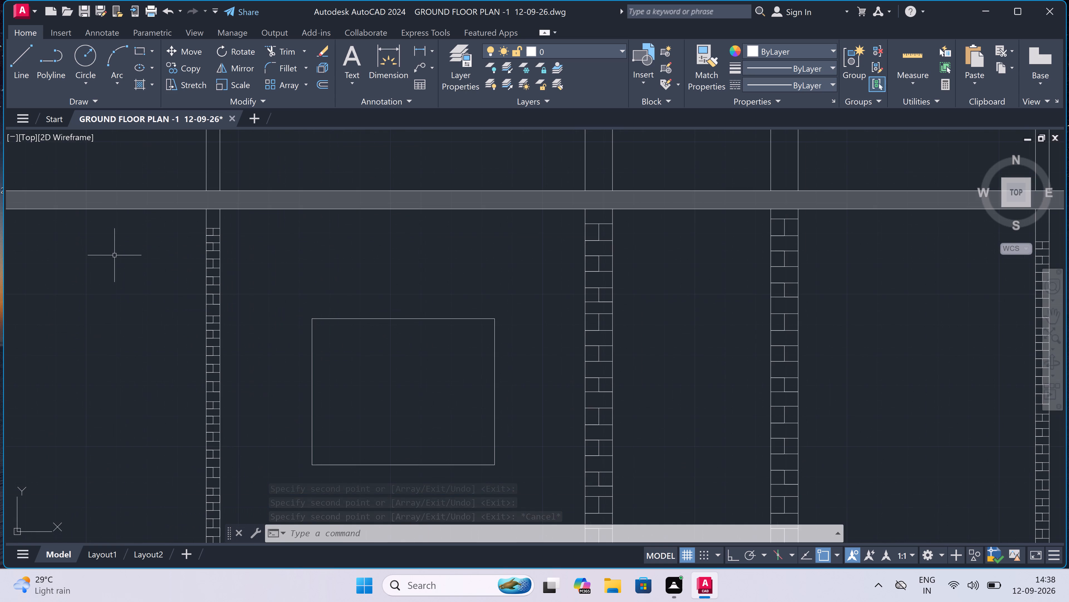
key("l")
key("space")
scroll(173, 211, "up", 3)
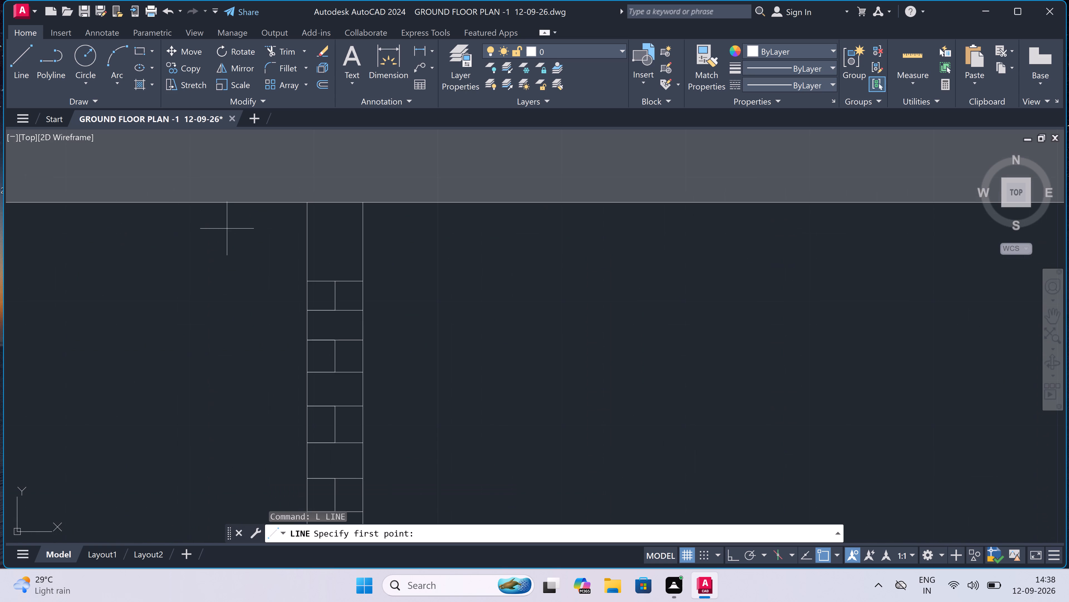
left_click(308, 241)
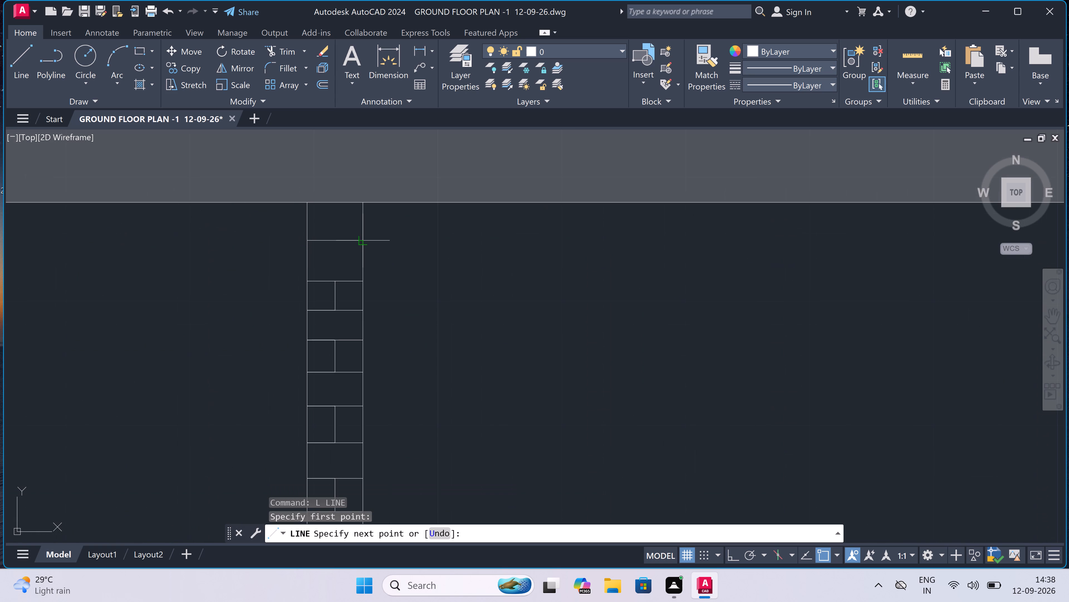
double_click(364, 245)
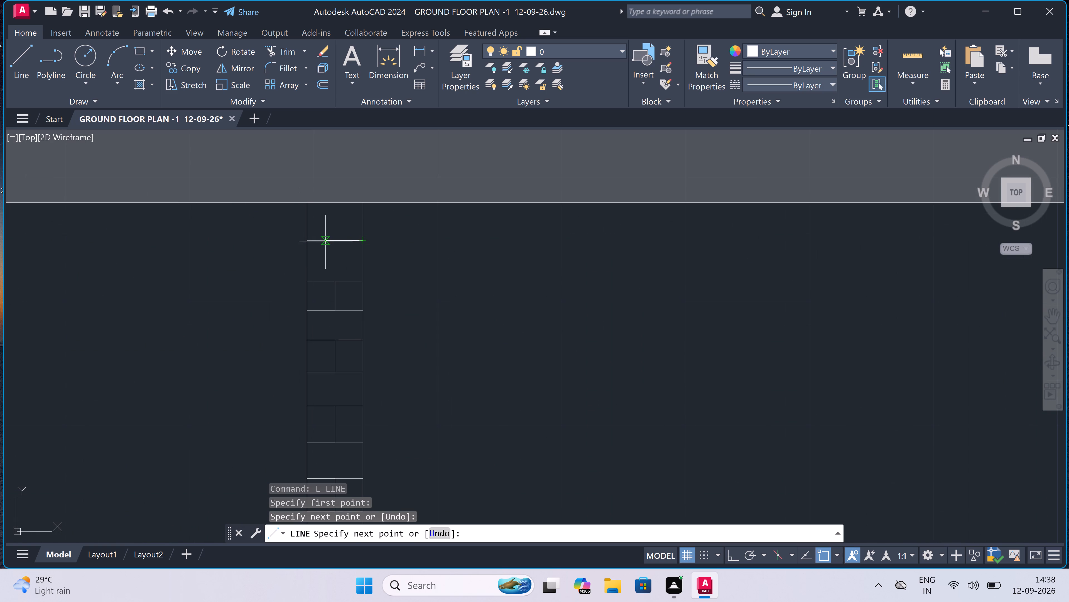
key("F8")
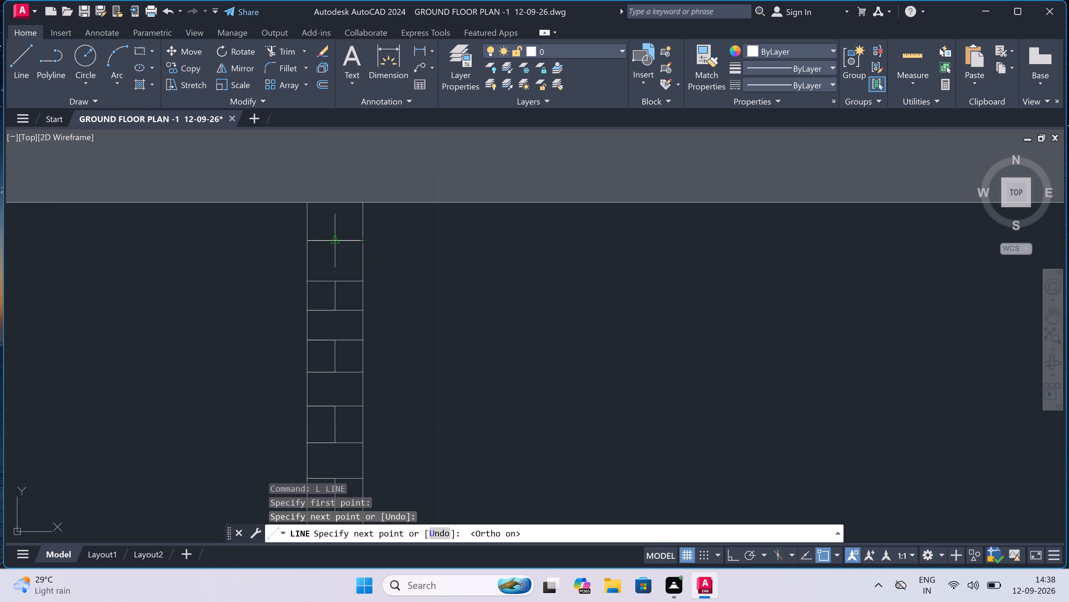
left_click(332, 239)
double_click(334, 203)
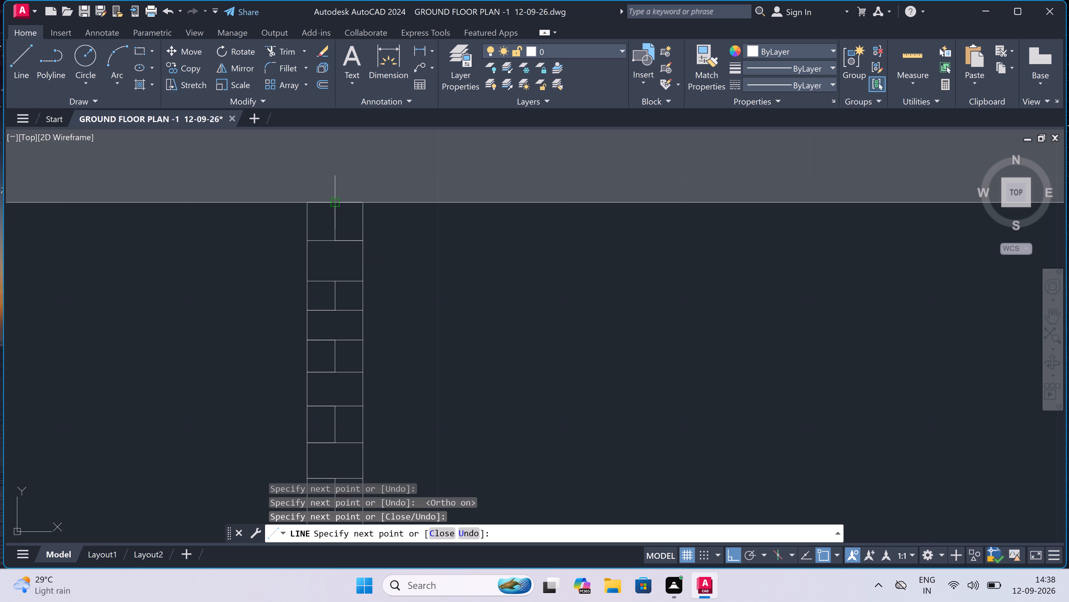
key("Escape")
With the Line tool, draw a horizontal course line across the right partition wall's ground storey, just above its top brick course.
scroll(325, 211, "down", 10)
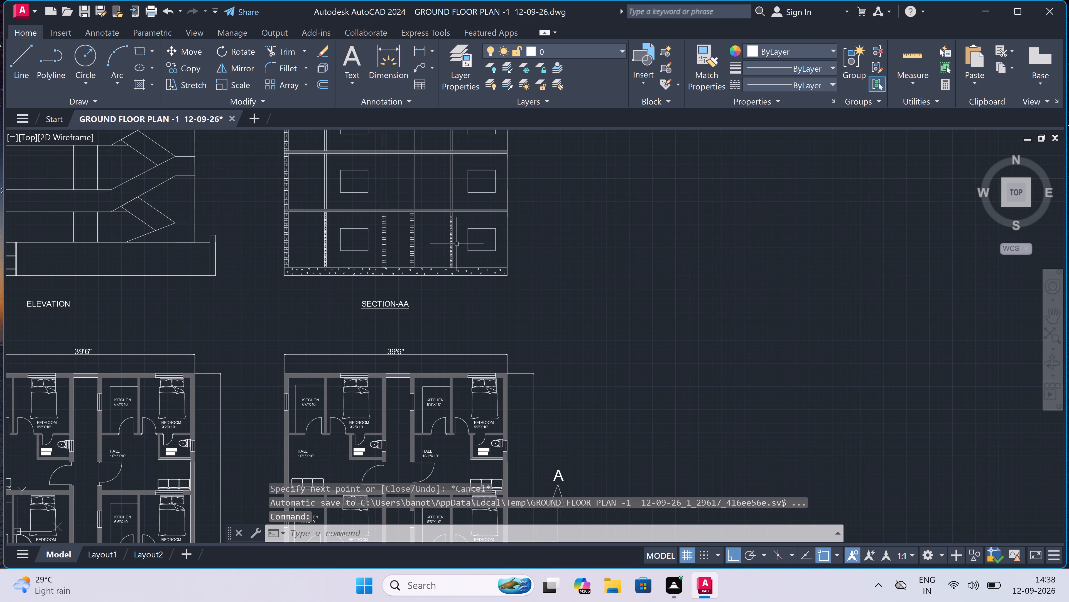
scroll(445, 222, "up", 5)
scroll(474, 171, "up", 1)
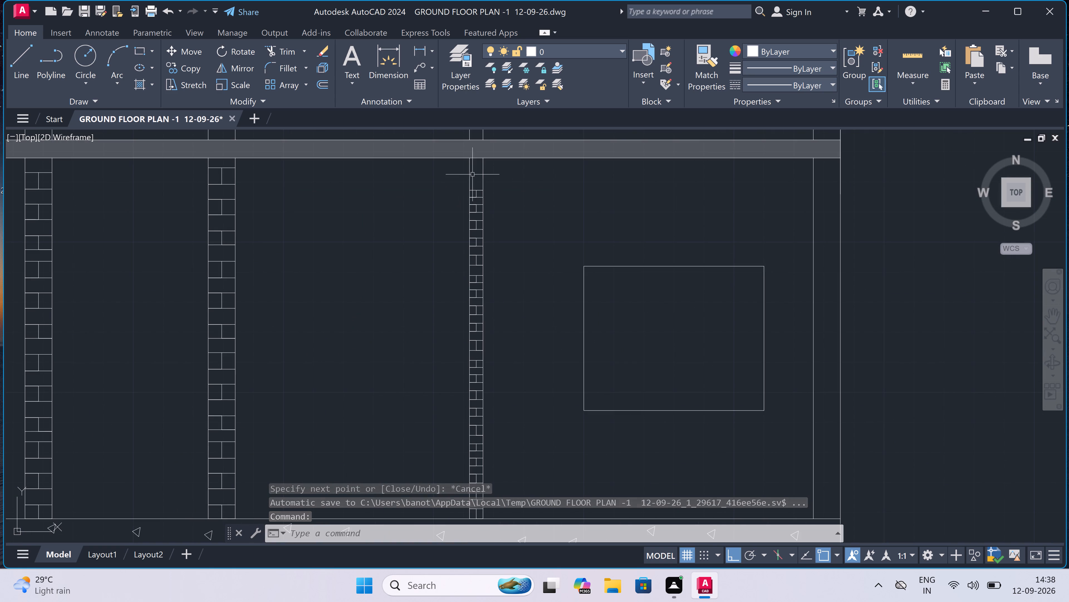
scroll(474, 171, "up", 1)
key("space")
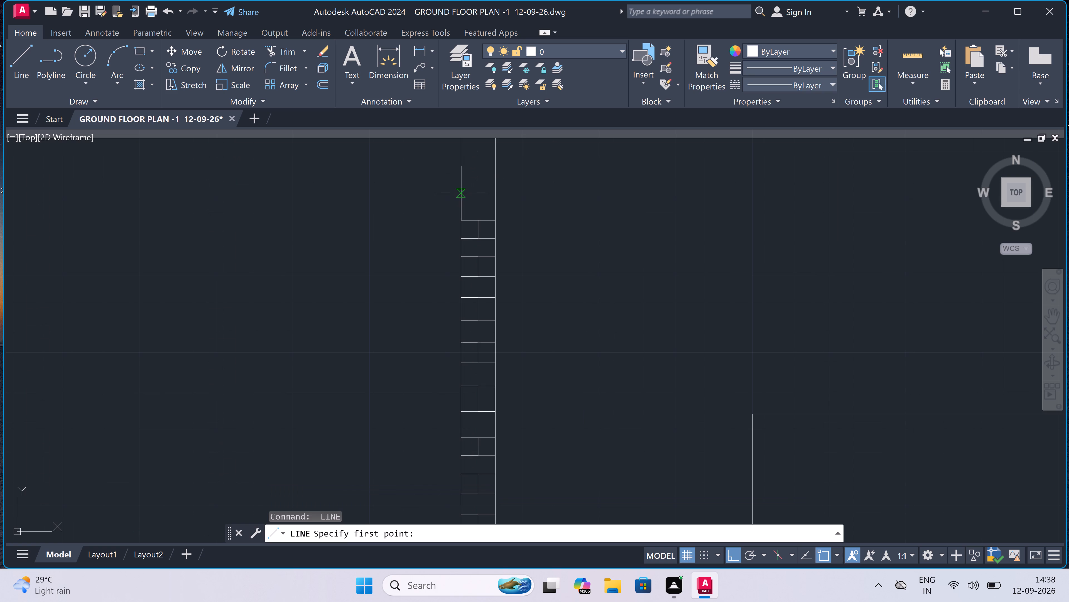
left_click(462, 193)
double_click(491, 193)
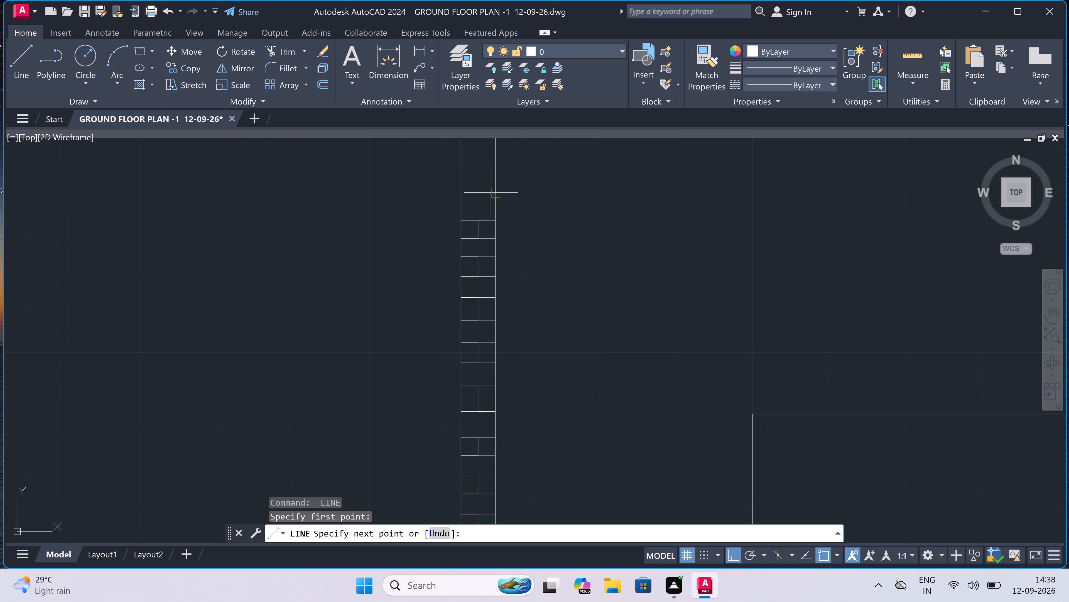
key("ctrl+z")
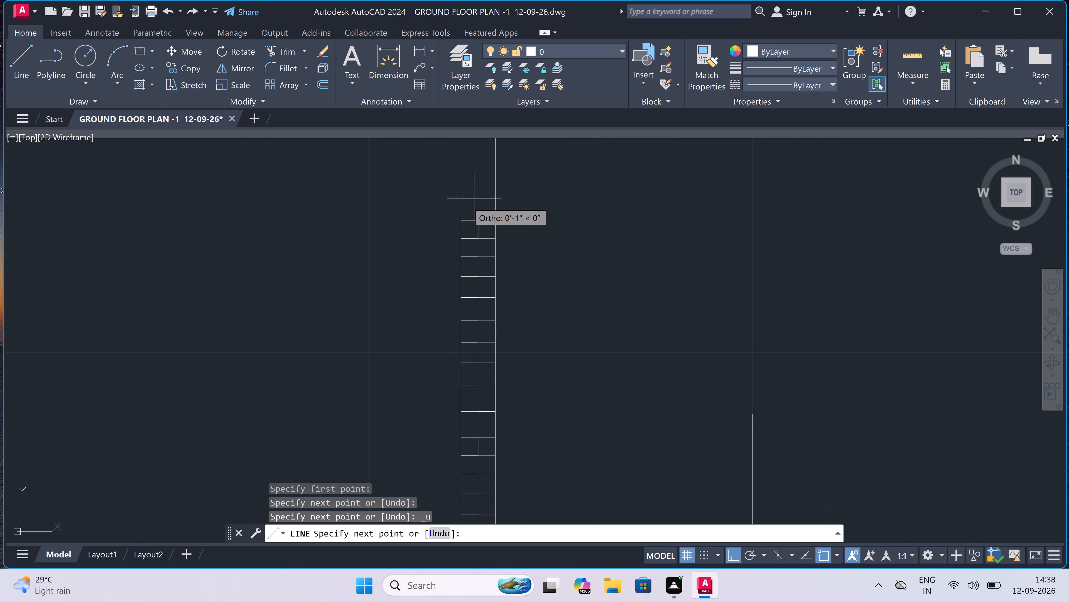
scroll(459, 204, "up", 2)
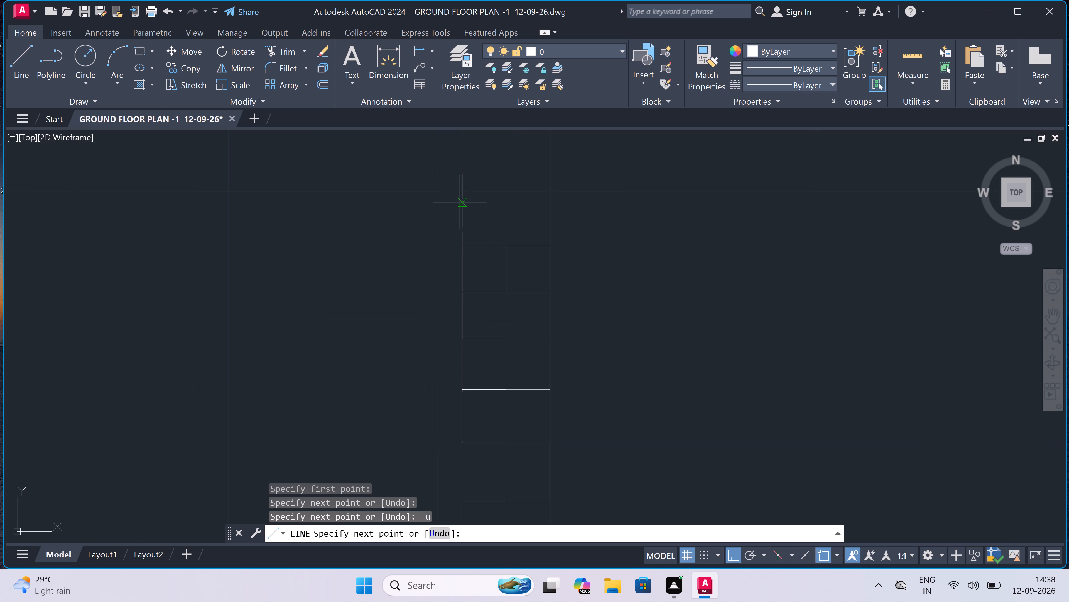
left_click(462, 201)
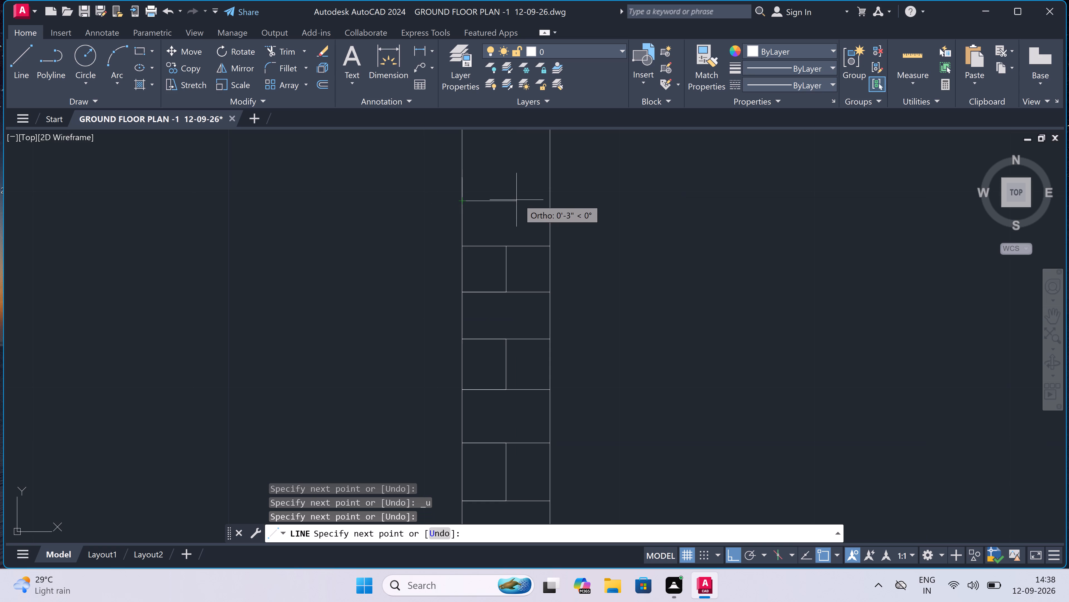
left_click(546, 199)
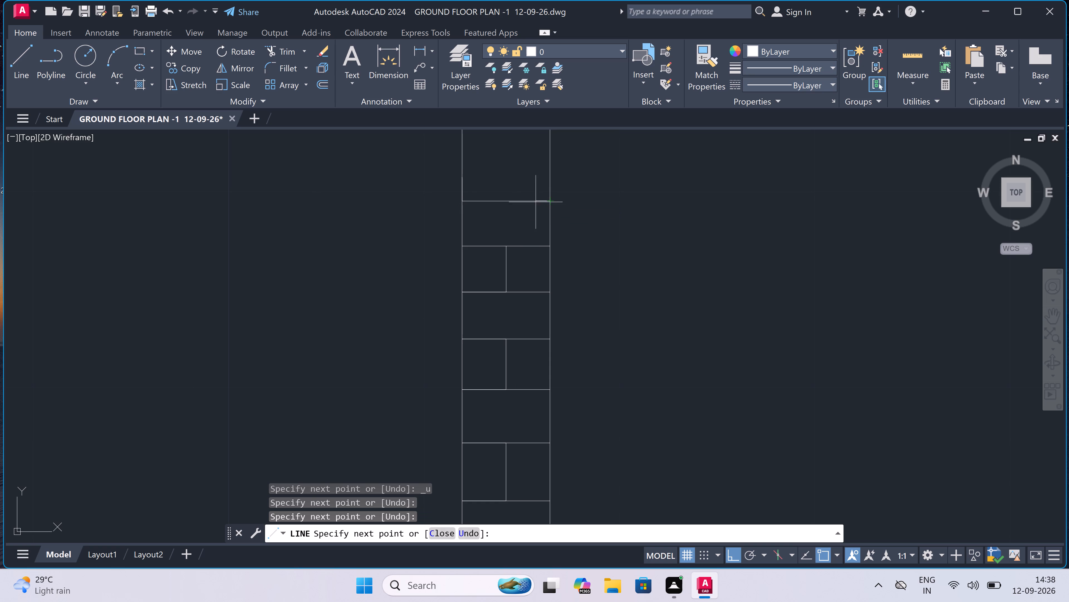
Continue with a short central vertical joint above that course line and a second horizontal course line across the wall at its top.
left_click(510, 200)
scroll(510, 200, "down", 1)
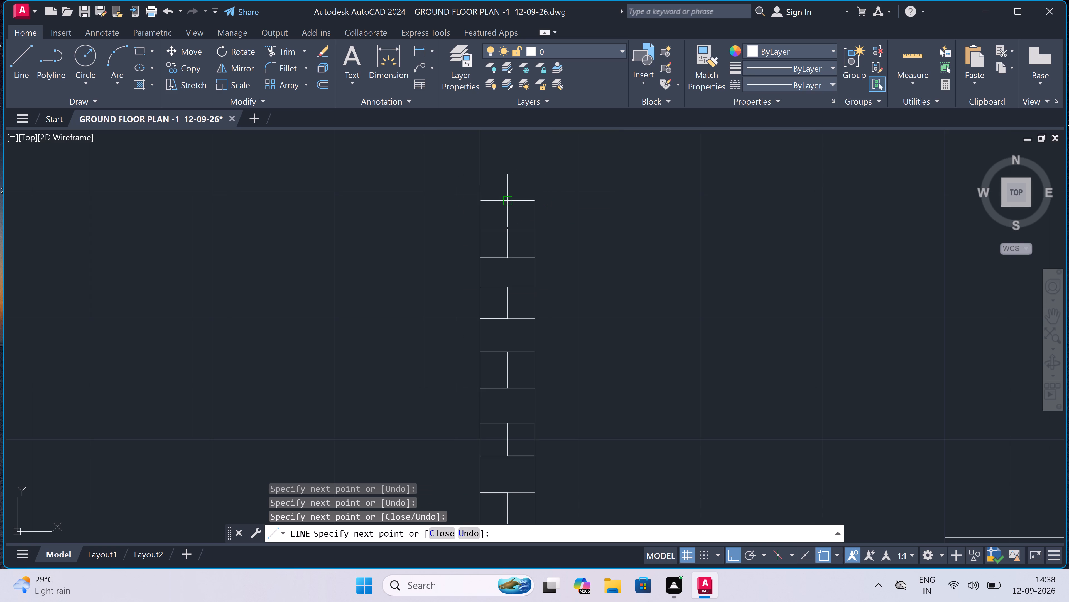
left_click(506, 171)
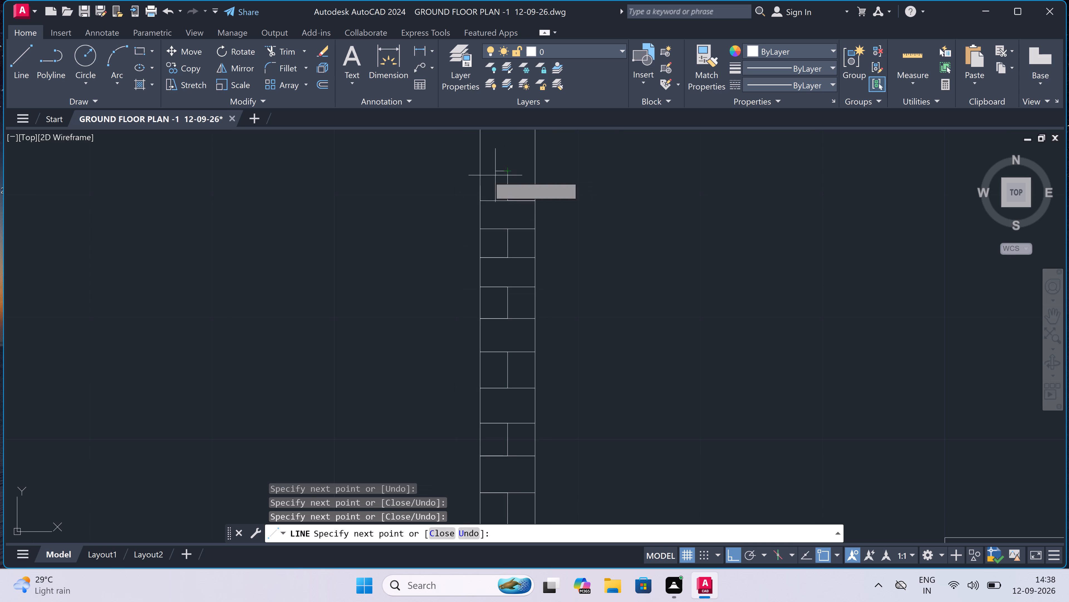
left_click_drag(482, 169, 485, 171)
left_click(489, 172)
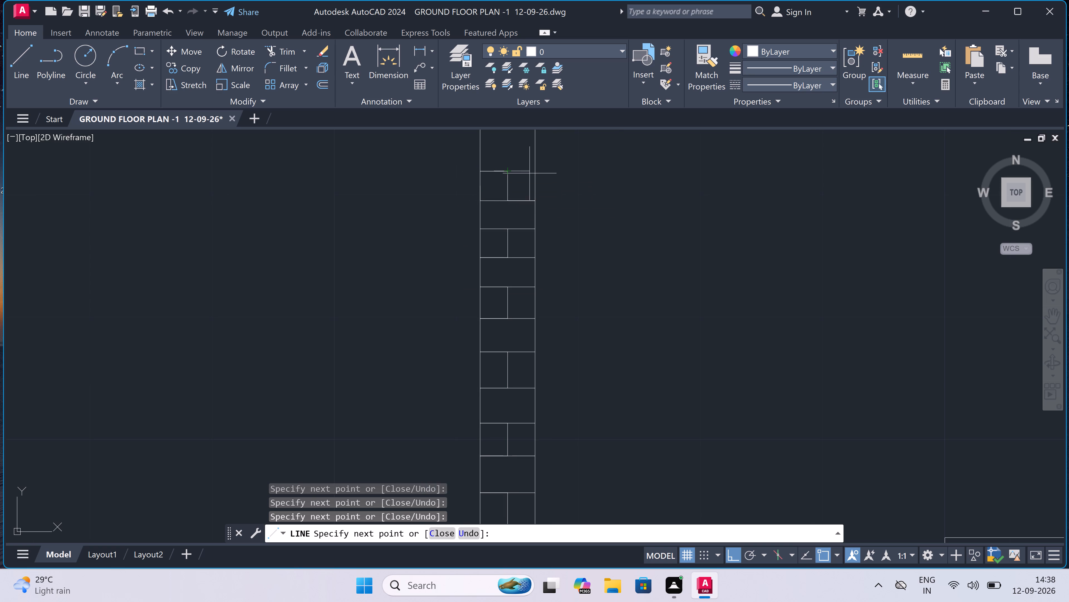
left_click(533, 173)
scroll(534, 172, "down", 2)
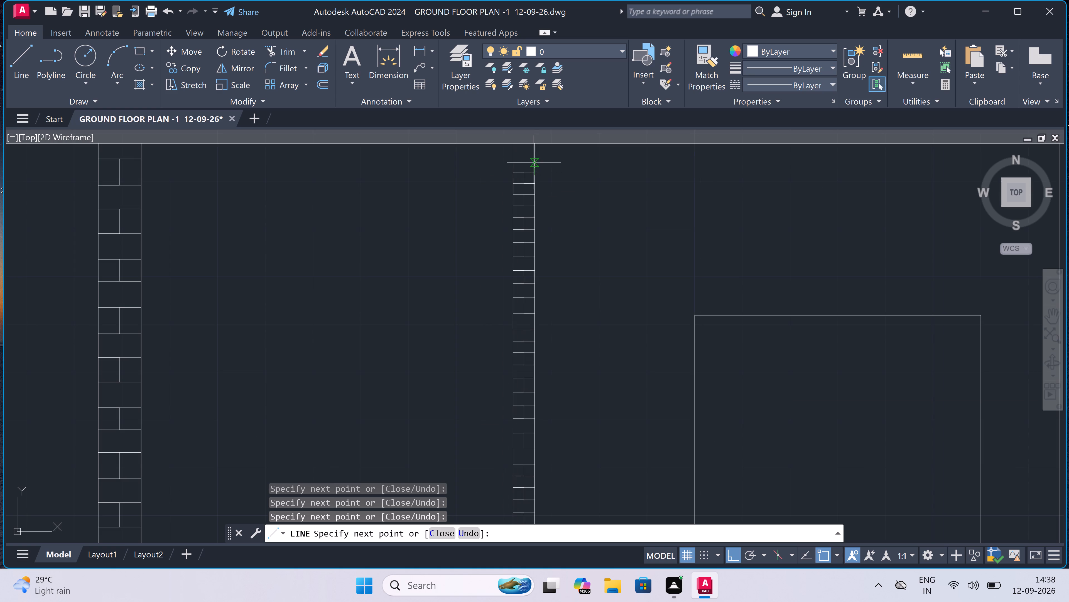
Draw another horizontal course line across the right partition wall near the slab, add a central joint up to the slab, and end the line.
scroll(534, 155, "up", 3)
scroll(531, 157, "down", 2)
left_click(531, 157)
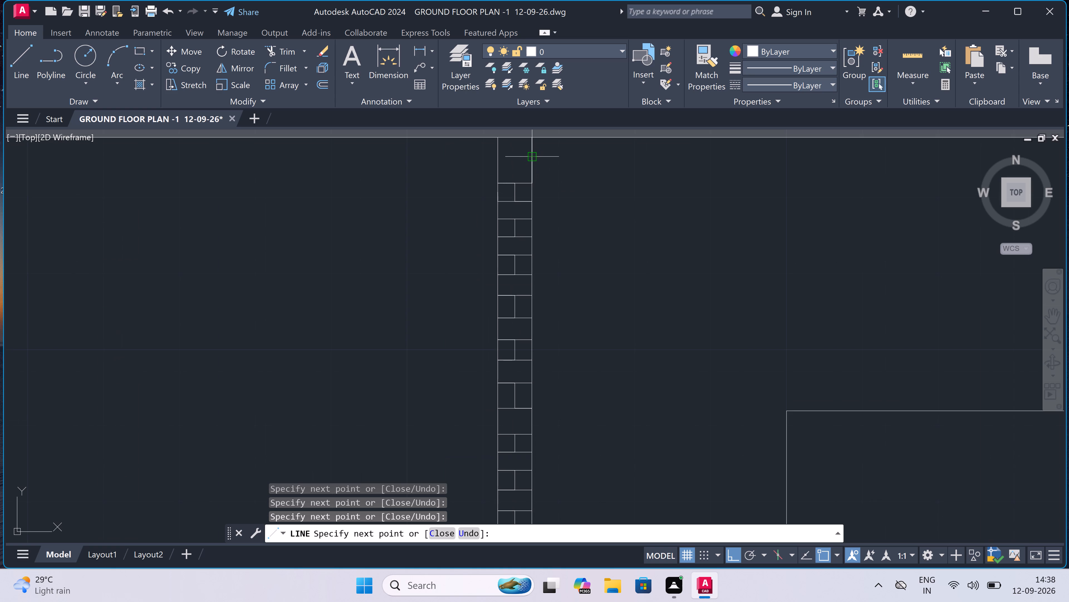
left_click(496, 157)
double_click(516, 156)
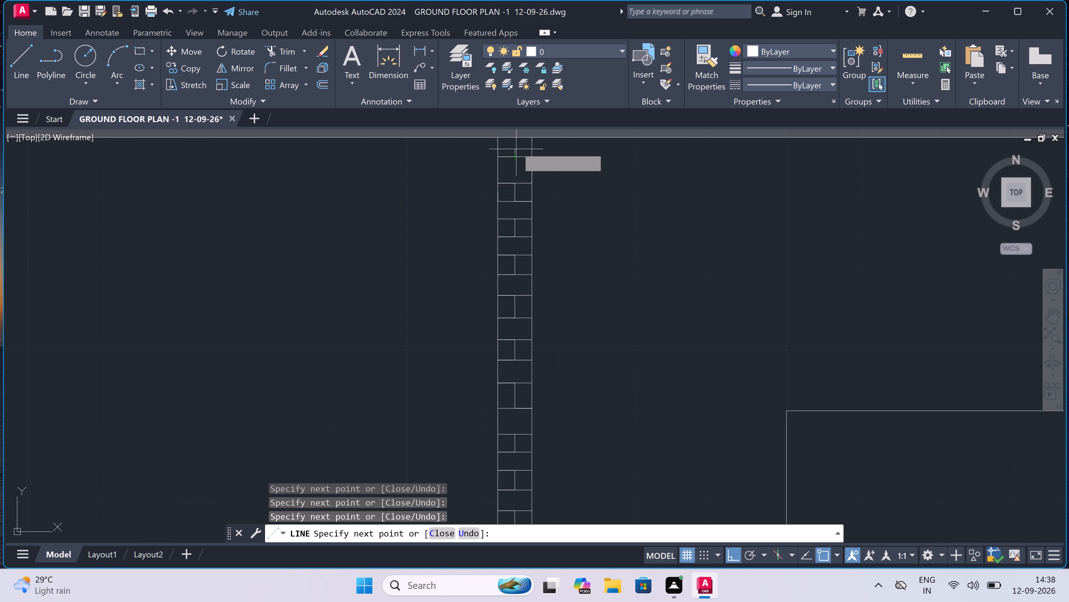
double_click(516, 140)
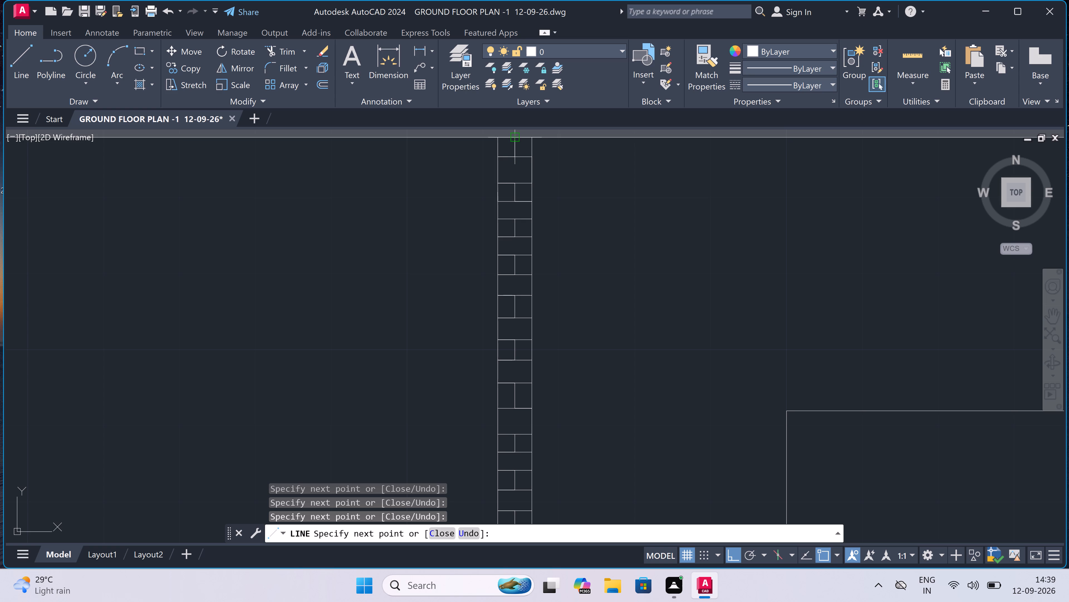
key("Escape")
Select all brick courses in the right partition wall's ground storey and copy them from their base onto the first slab above.
scroll(521, 147, "up", 2)
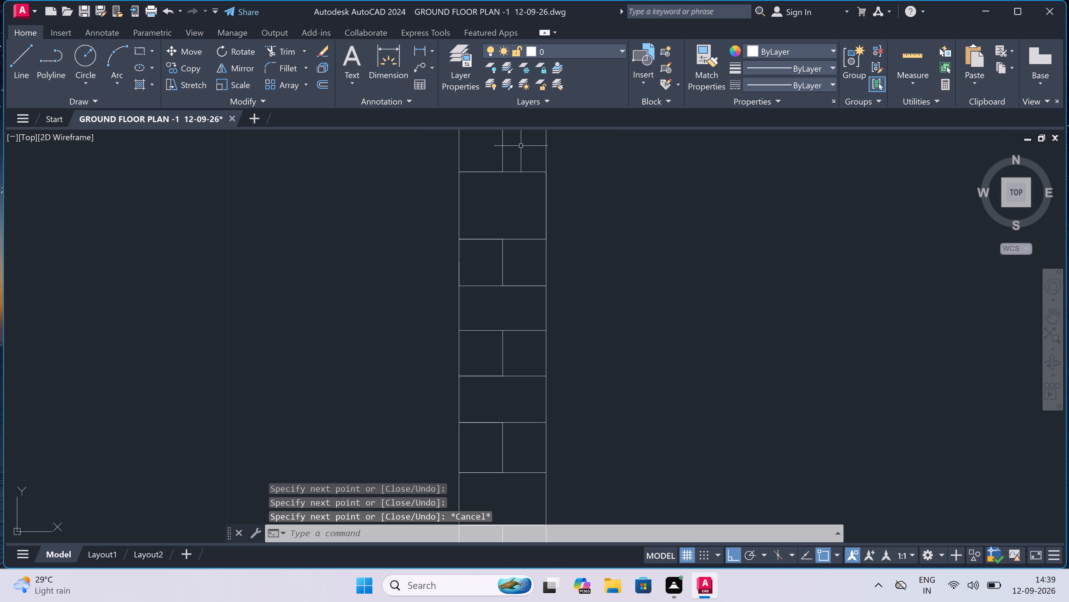
left_click(522, 144)
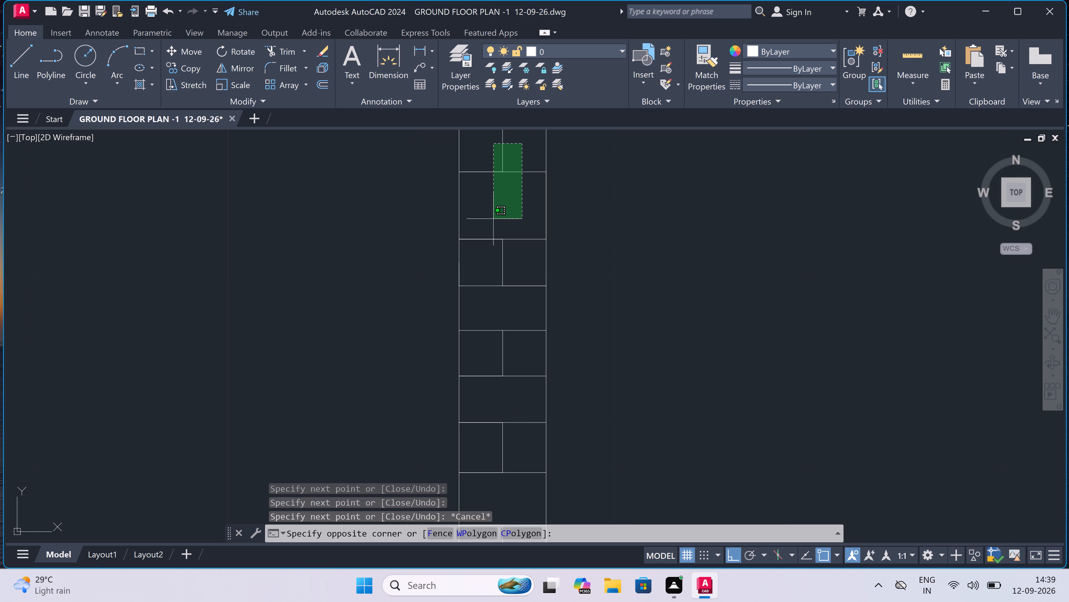
key("Escape")
scroll(493, 219, "down", 2)
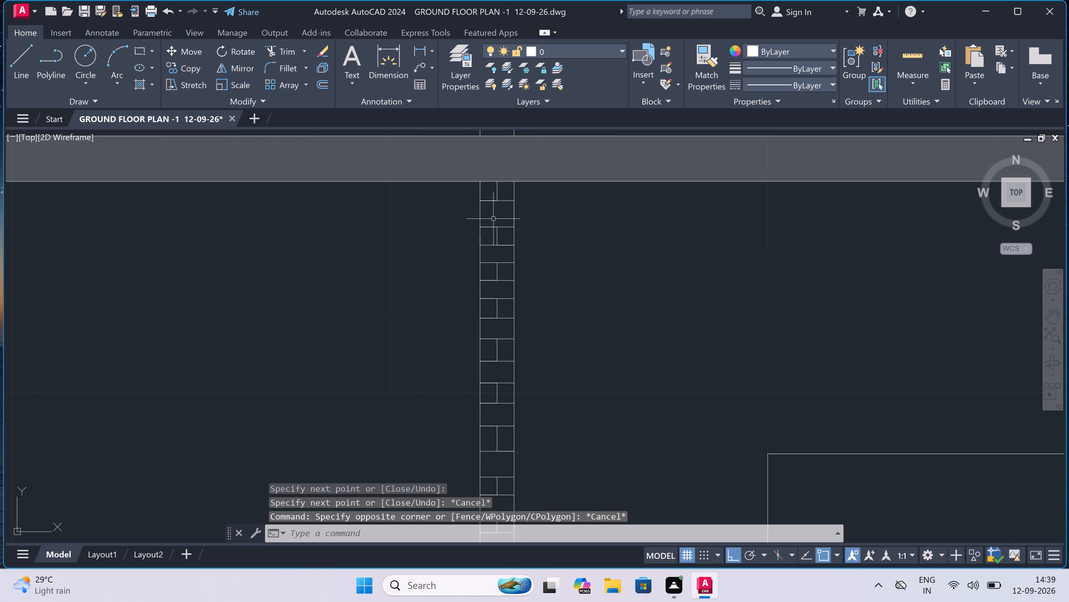
scroll(504, 187, "up", 3)
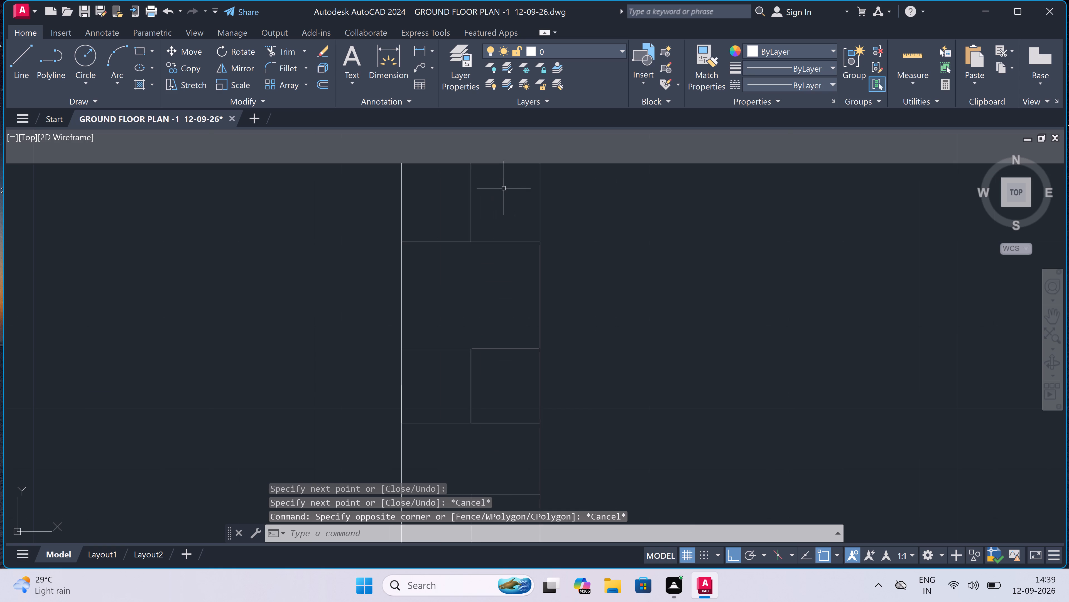
left_click_drag(506, 190, 504, 193)
scroll(447, 275, "down", 4)
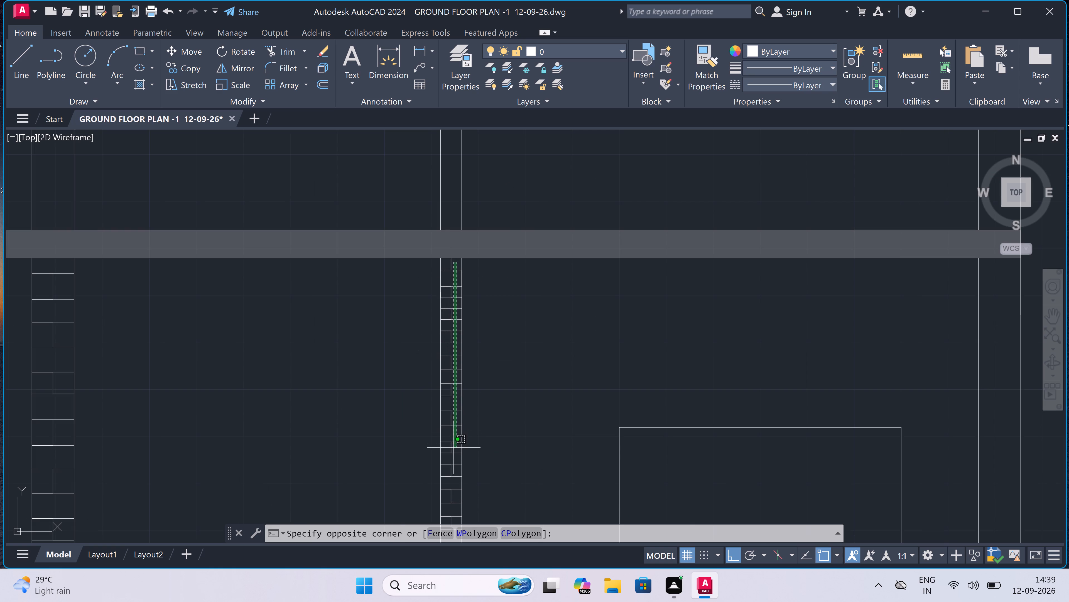
scroll(453, 457, "down", 4)
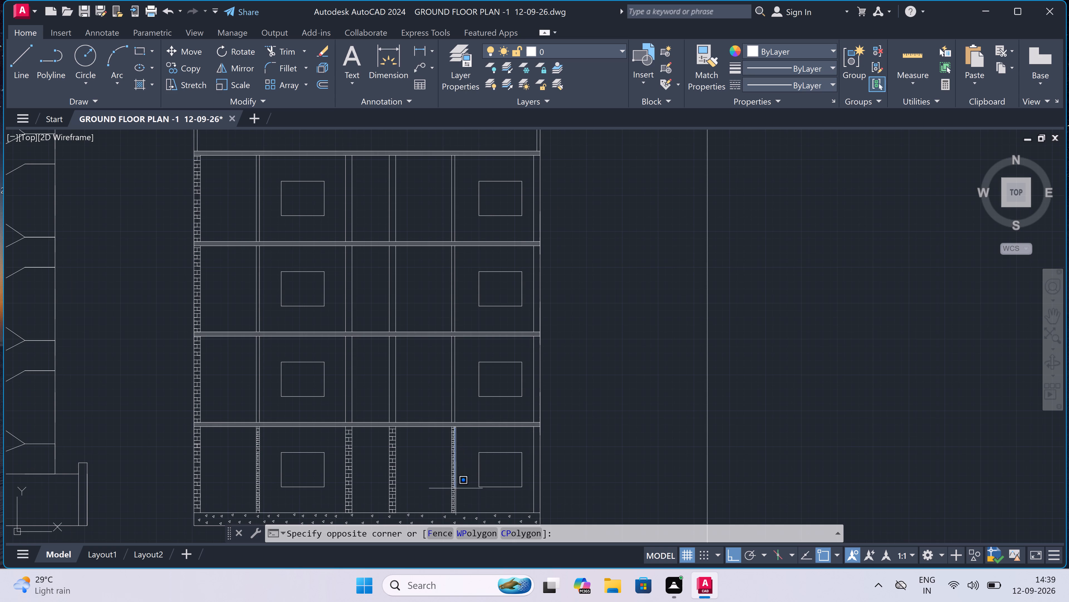
scroll(454, 524, "up", 3)
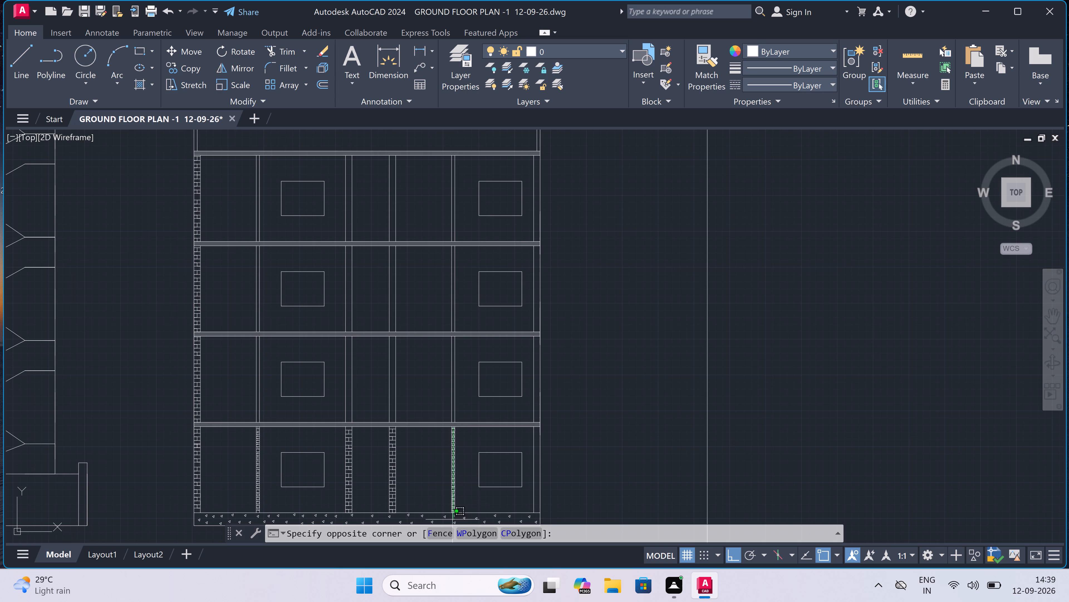
scroll(450, 515, "up", 4)
scroll(456, 494, "up", 2)
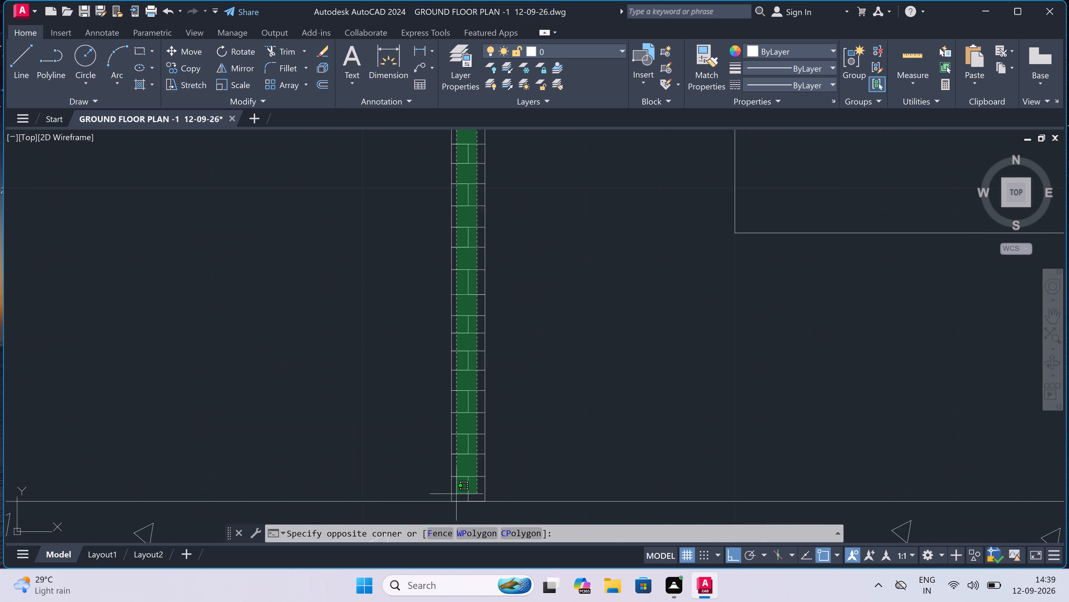
left_click(463, 491)
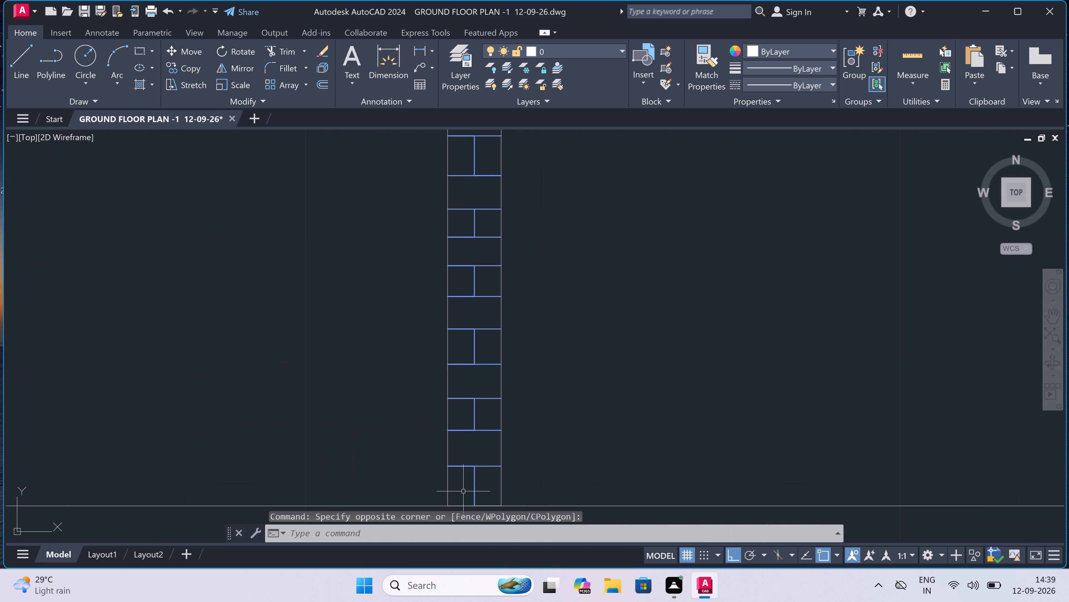
scroll(463, 492, "down", 3)
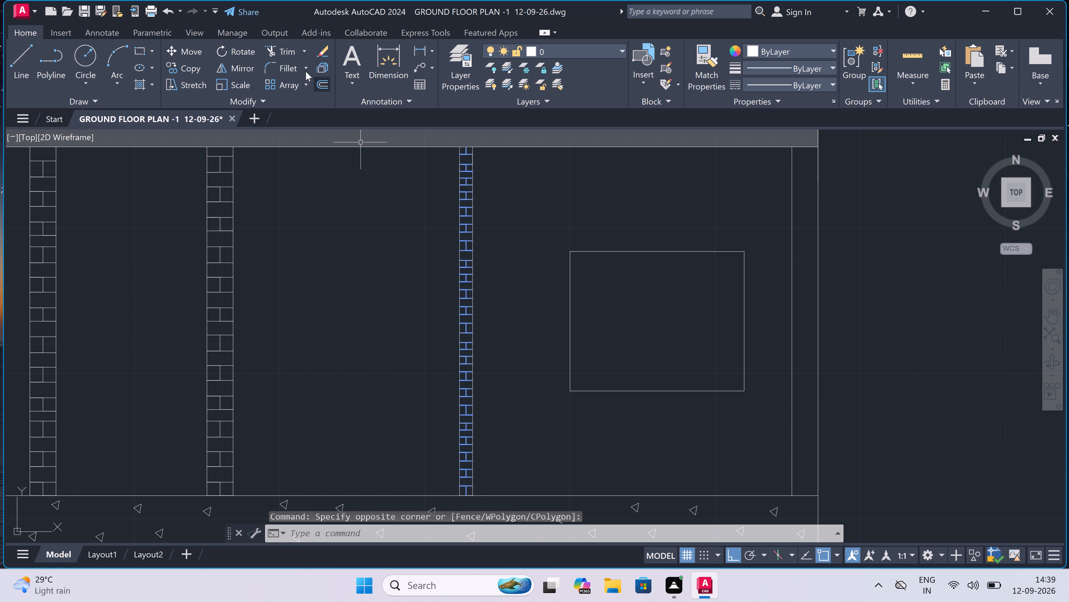
left_click(183, 66)
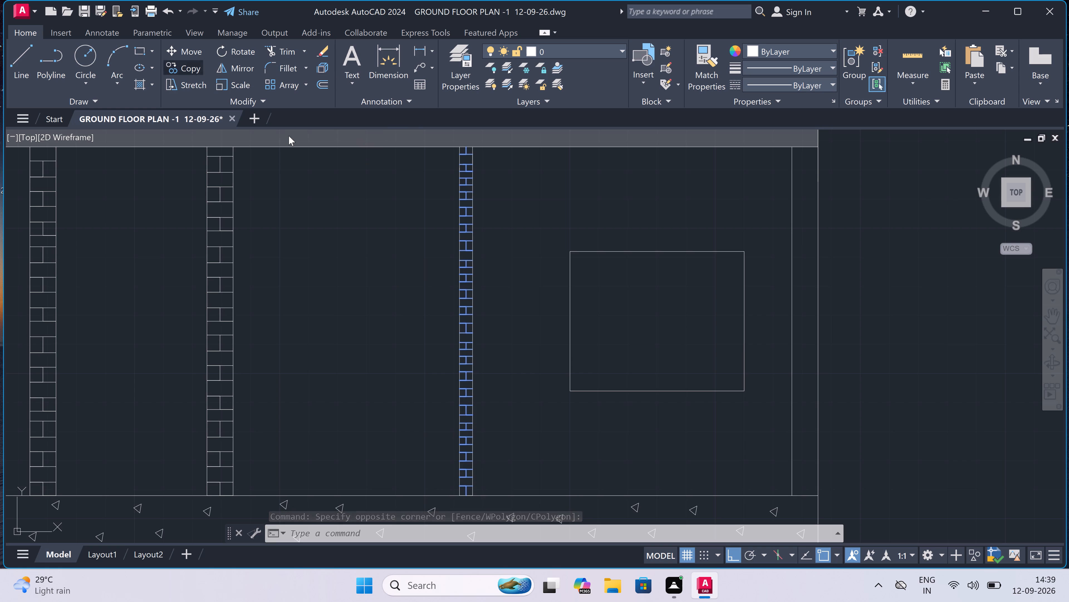
left_click(459, 499)
scroll(462, 458, "down", 1)
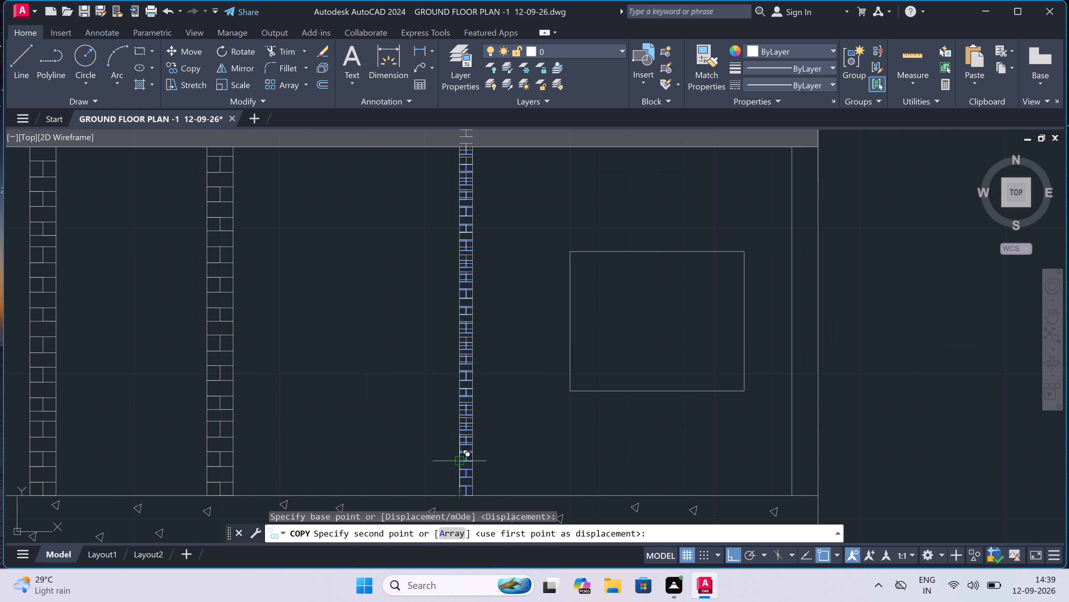
scroll(462, 458, "down", 2)
scroll(462, 355, "up", 3)
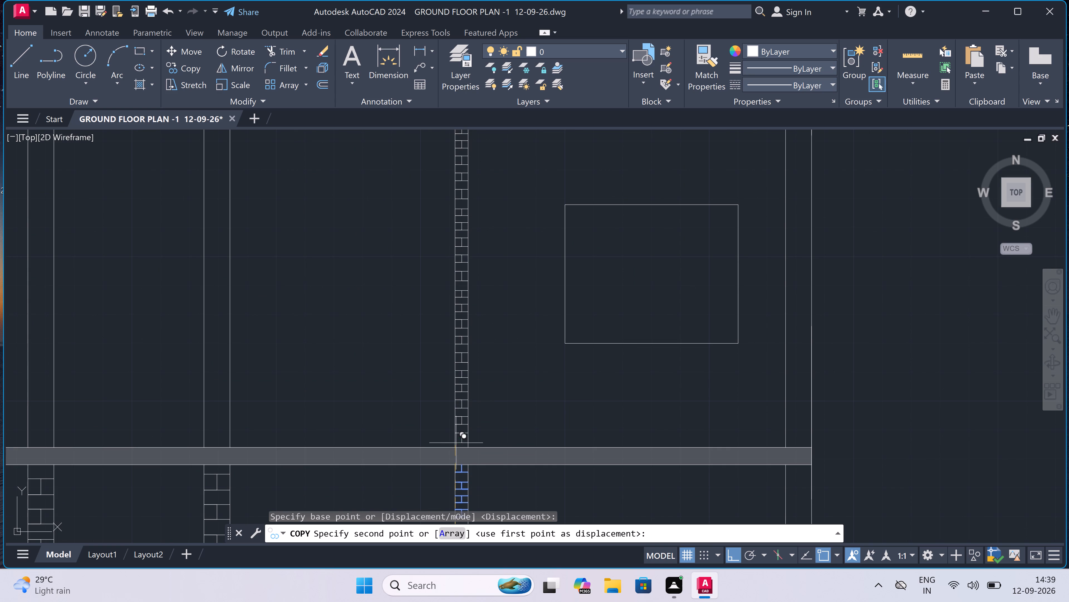
left_click(456, 445)
Place two more copies of the brick courses in the right partition wall, on the second and third slabs, filling the upper two storeys.
scroll(457, 445, "down", 4)
scroll(450, 374, "up", 5)
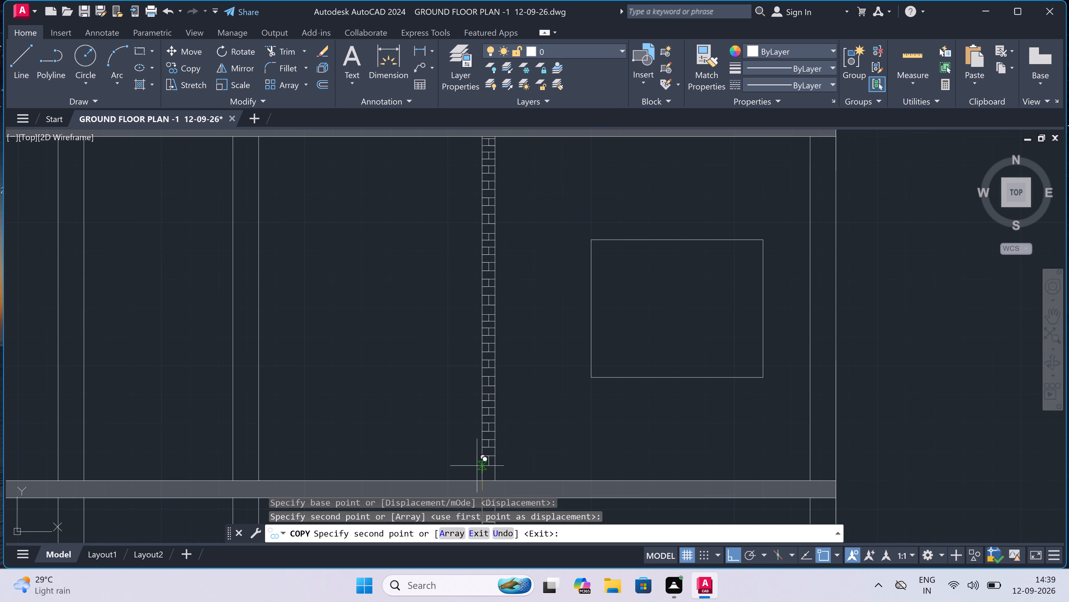
left_click(483, 480)
scroll(483, 480, "down", 4)
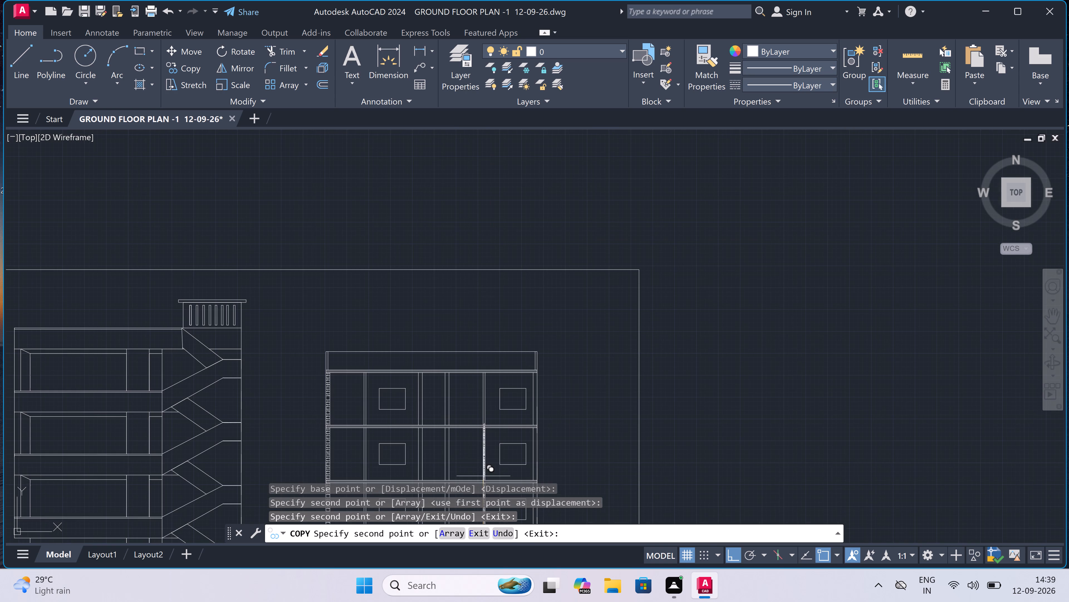
scroll(481, 430, "up", 2)
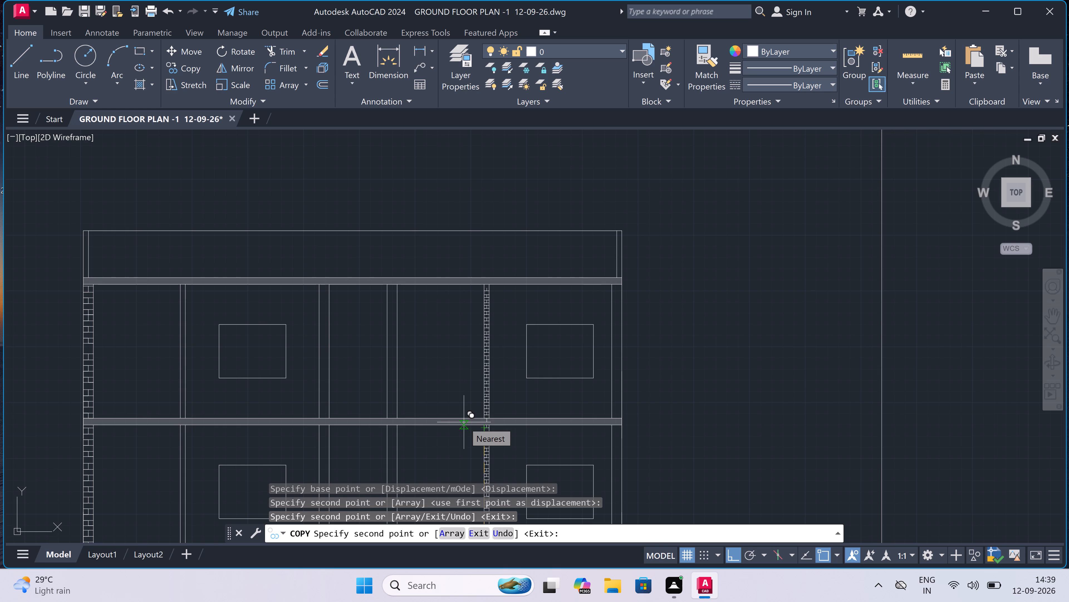
scroll(464, 422, "up", 2)
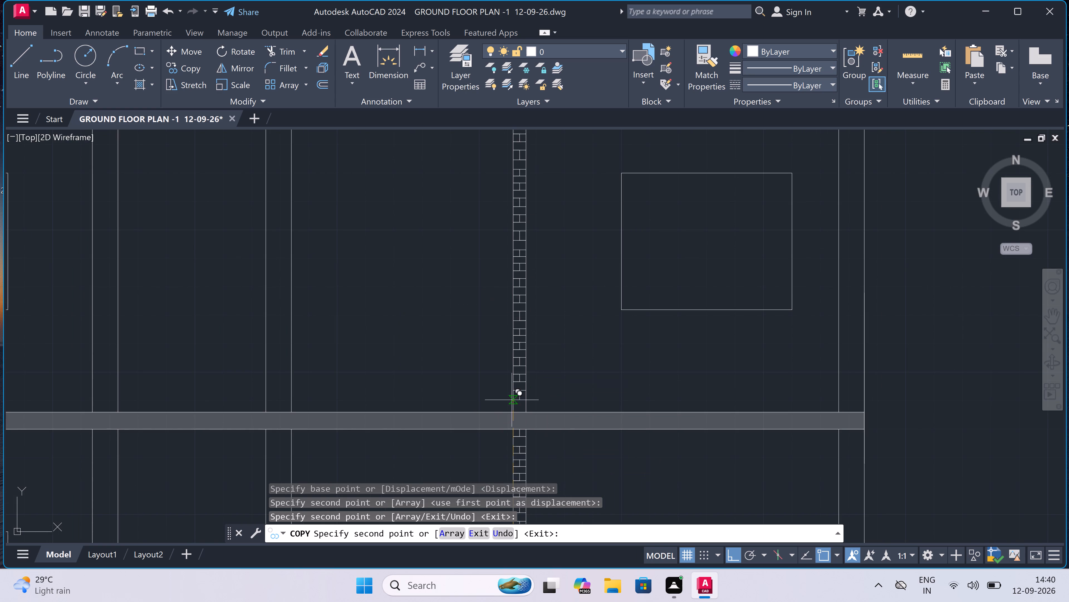
left_click(514, 410)
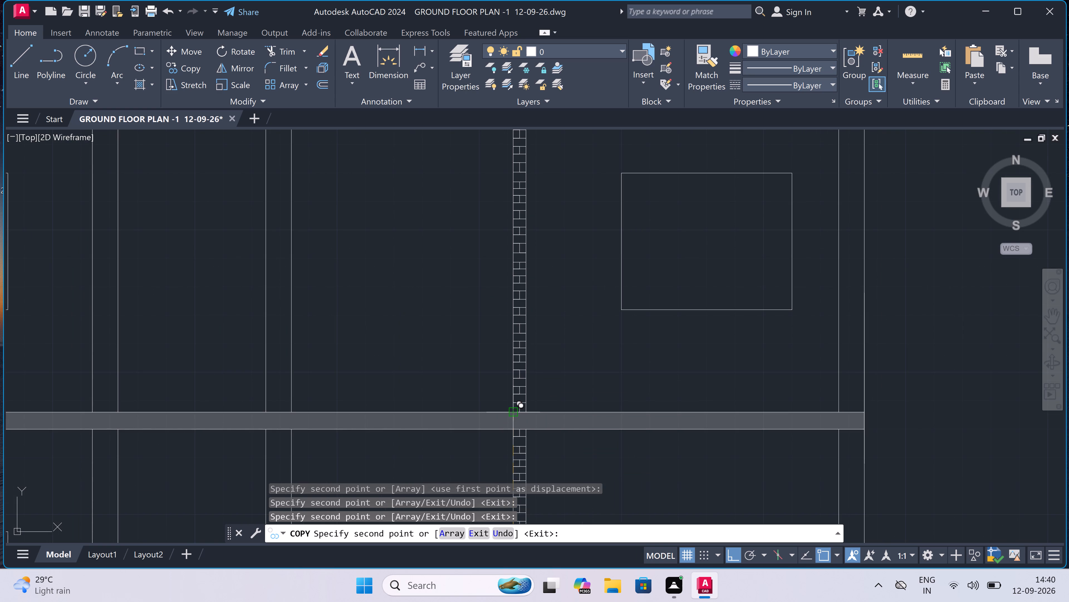
Turn ortho mode off and place a copy of the brick courses in the left partition wall's top storey, on the third slab.
key("F8")
scroll(515, 410, "down", 4)
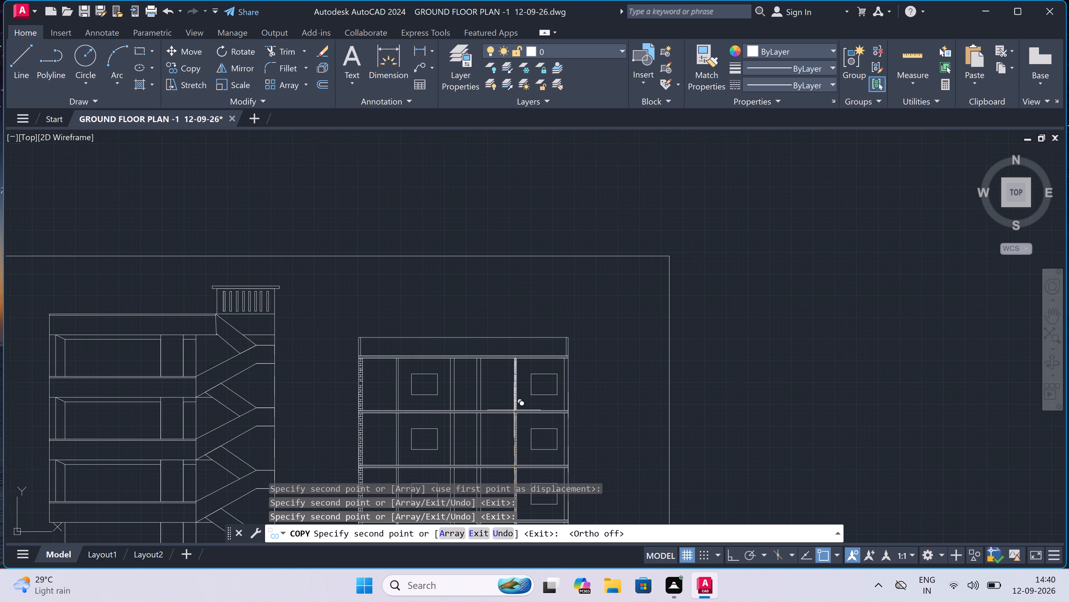
scroll(383, 413, "up", 3)
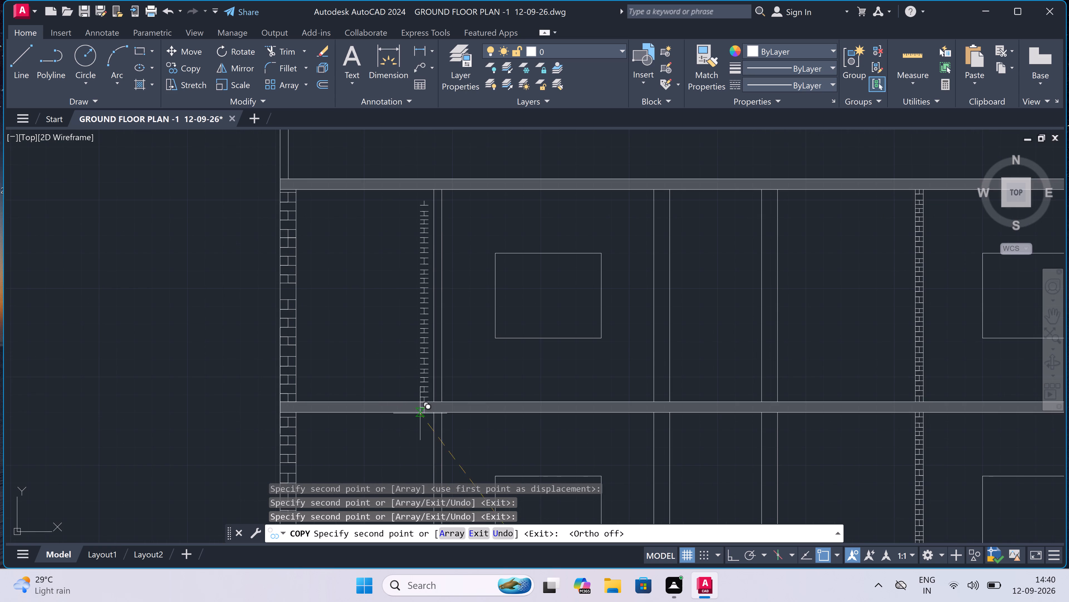
scroll(436, 400, "up", 3)
left_click(423, 405)
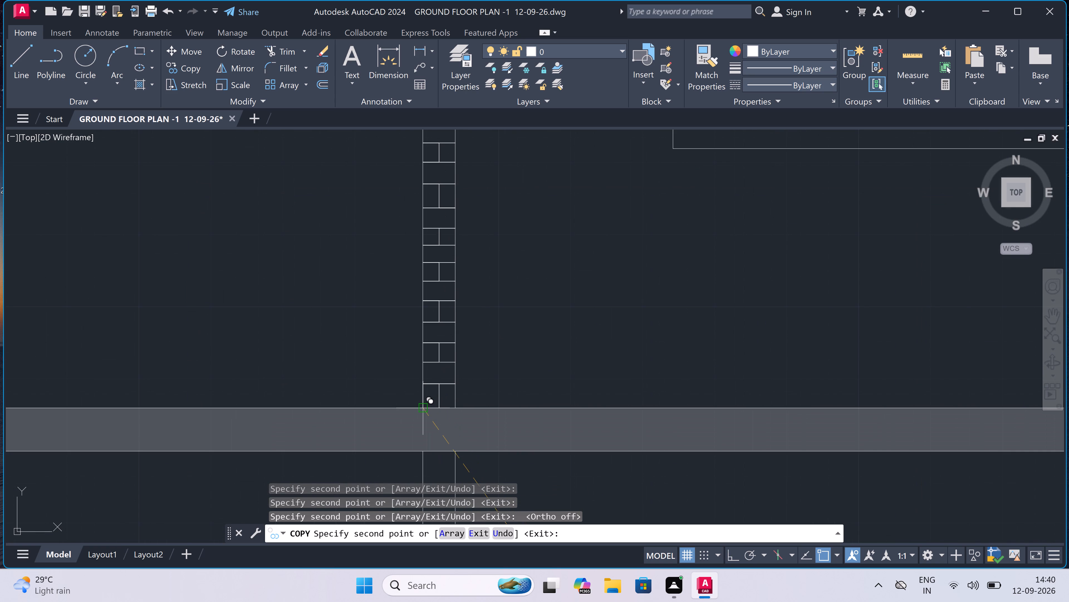
Place two more copies of the brick courses in the left partition wall, on the first and second slabs, and end the copy.
scroll(423, 404, "down", 9)
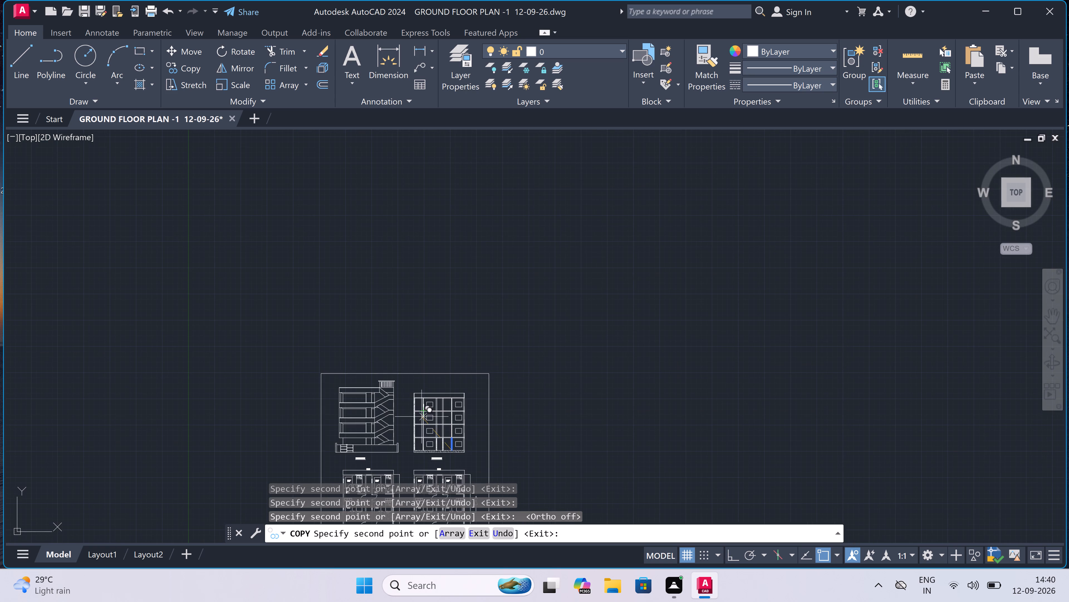
scroll(418, 445, "up", 4)
scroll(437, 394, "up", 2)
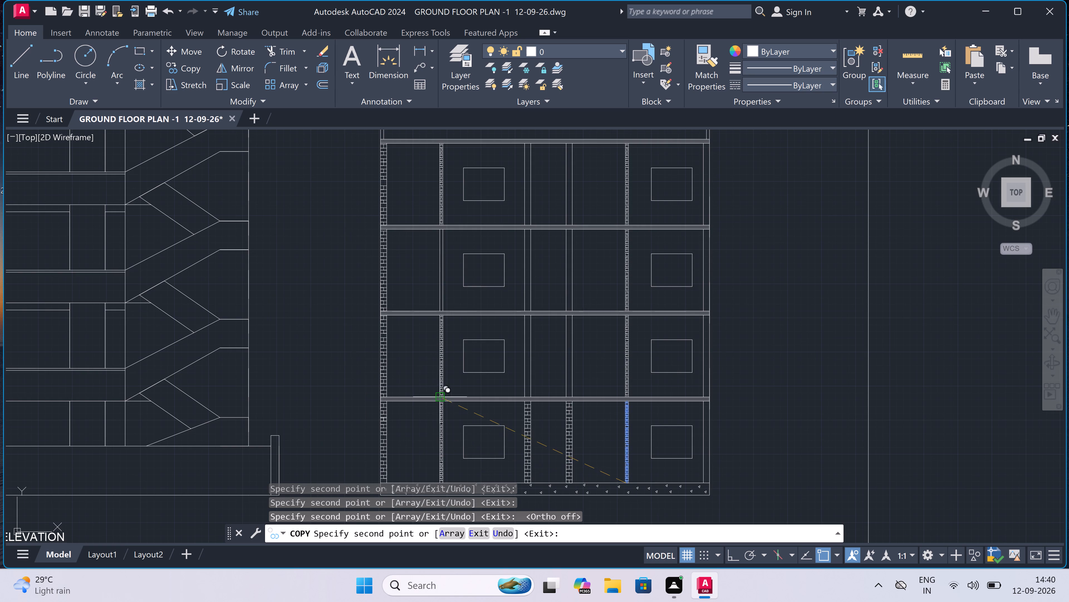
scroll(437, 394, "up", 2)
left_click(447, 403)
scroll(447, 403, "down", 4)
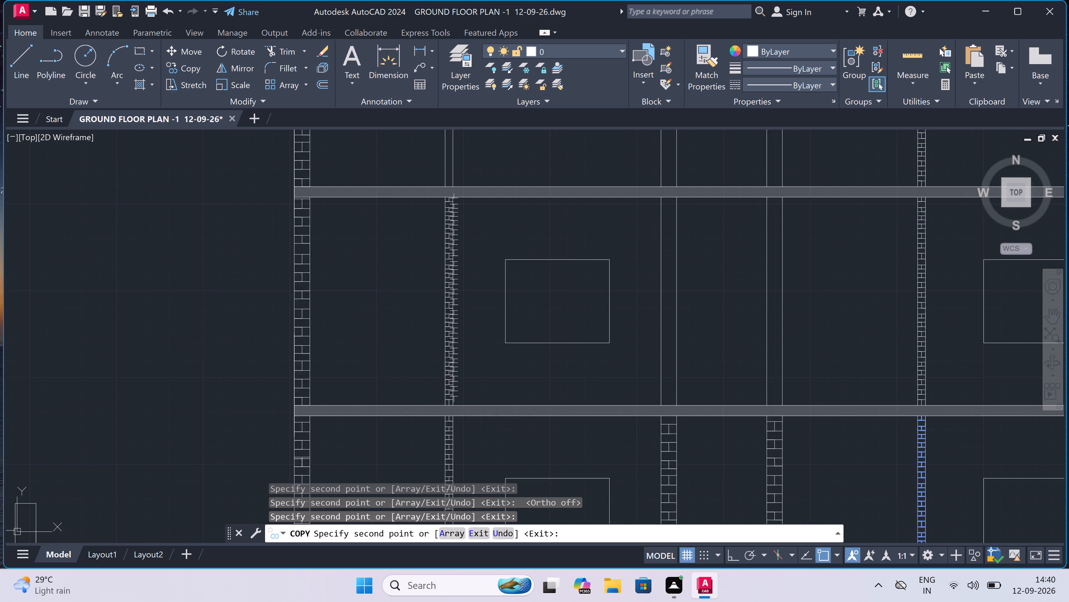
scroll(437, 366, "up", 5)
scroll(472, 324, "down", 4)
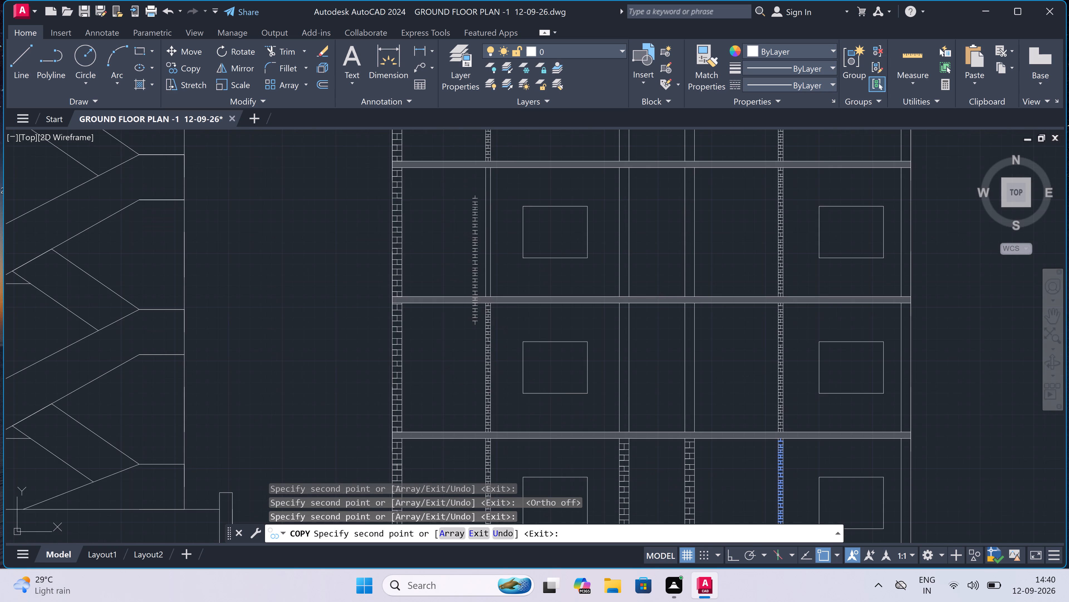
scroll(490, 266, "up", 3)
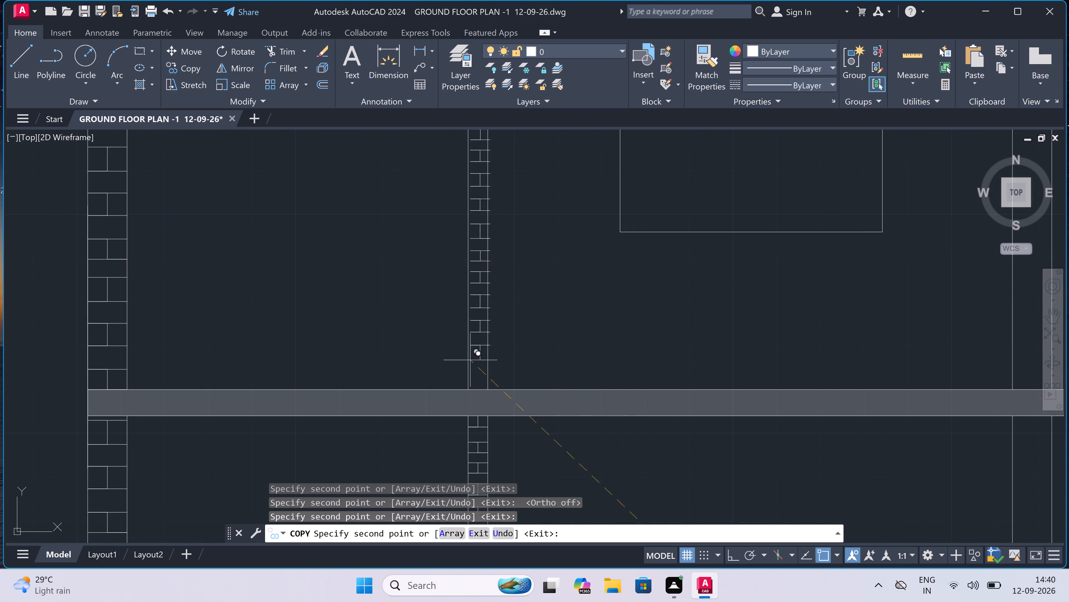
left_click(470, 387)
scroll(470, 387, "down", 5)
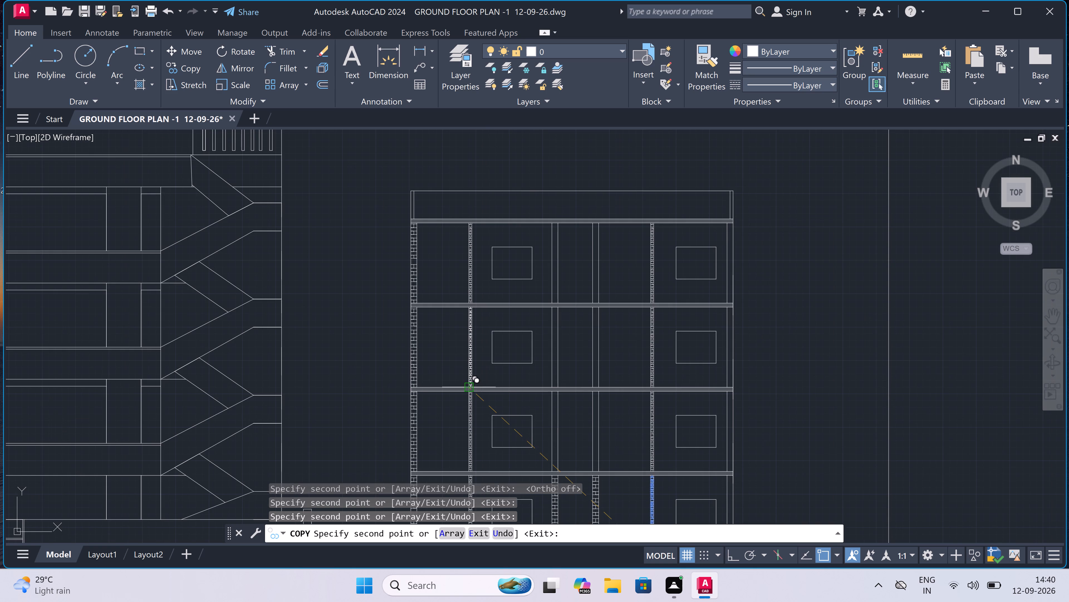
scroll(570, 331, "down", 2)
scroll(578, 369, "up", 2)
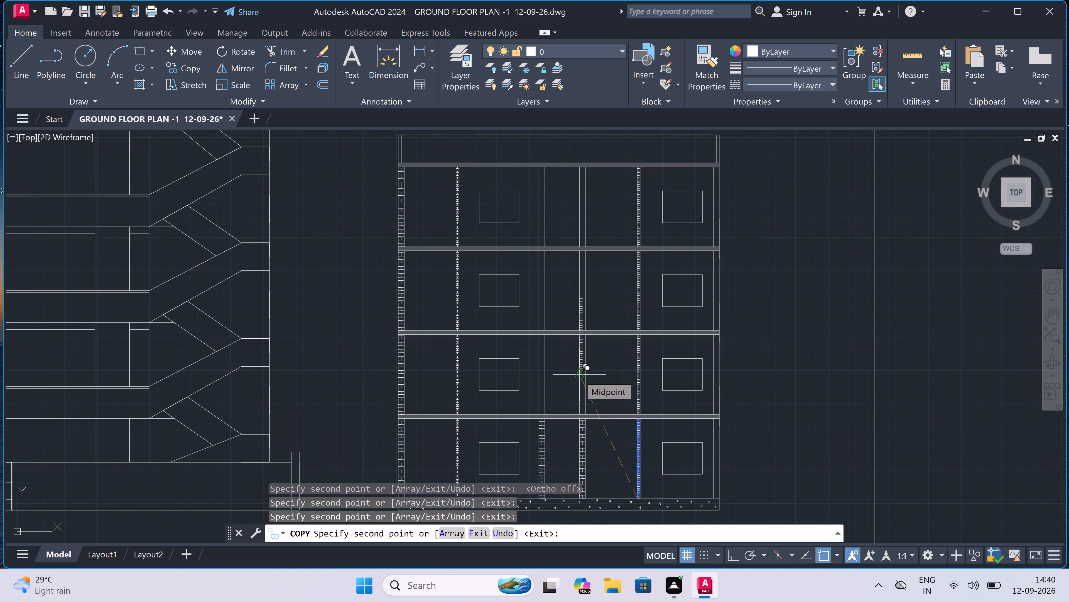
key("Escape")
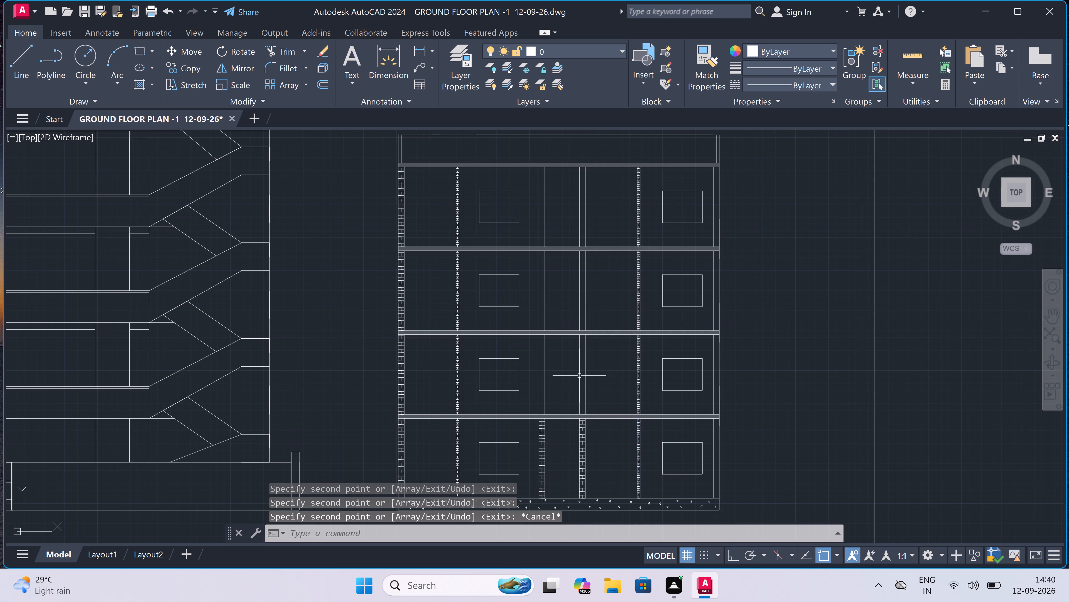
Select all brick courses in the right central wall's ground storey and copy them from their base midpoint onto the first slab above.
scroll(585, 496, "up", 4)
scroll(540, 167, "down", 3)
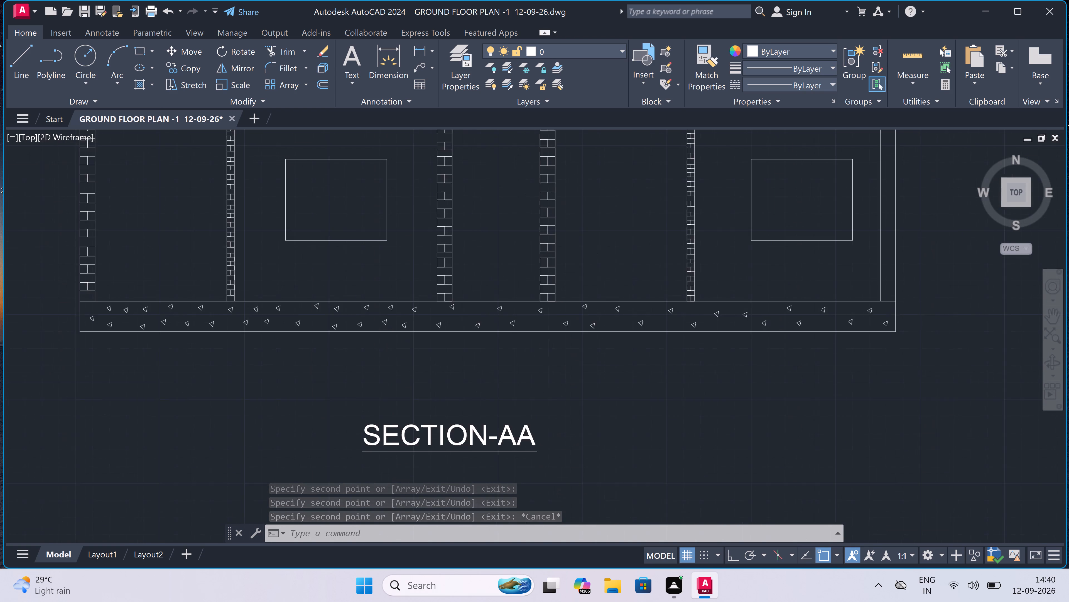
scroll(555, 206, "down", 5)
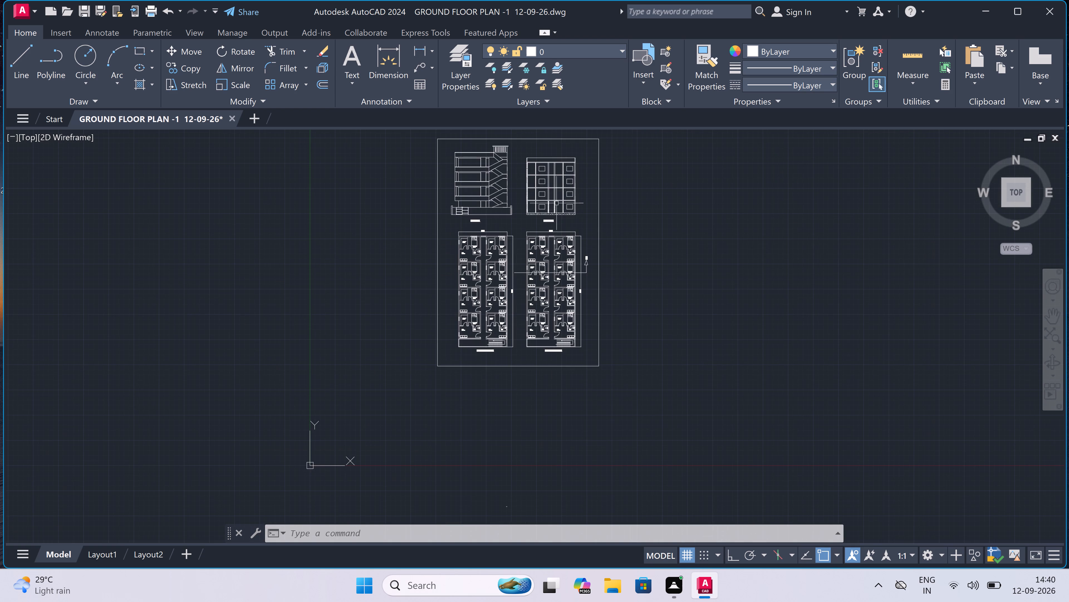
scroll(555, 184, "up", 4)
scroll(548, 268, "up", 3)
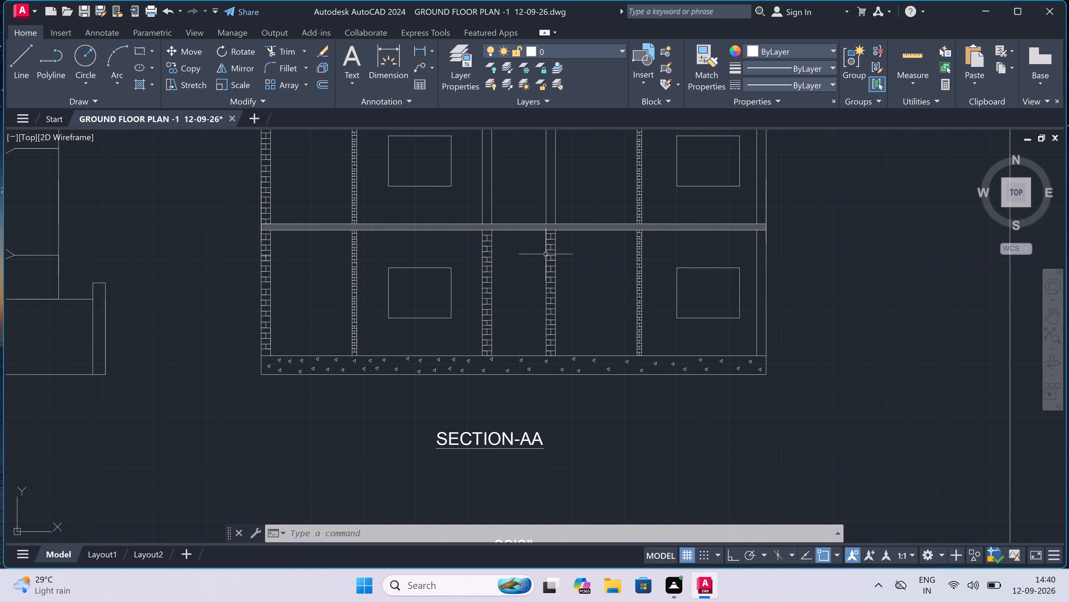
scroll(545, 242, "up", 3)
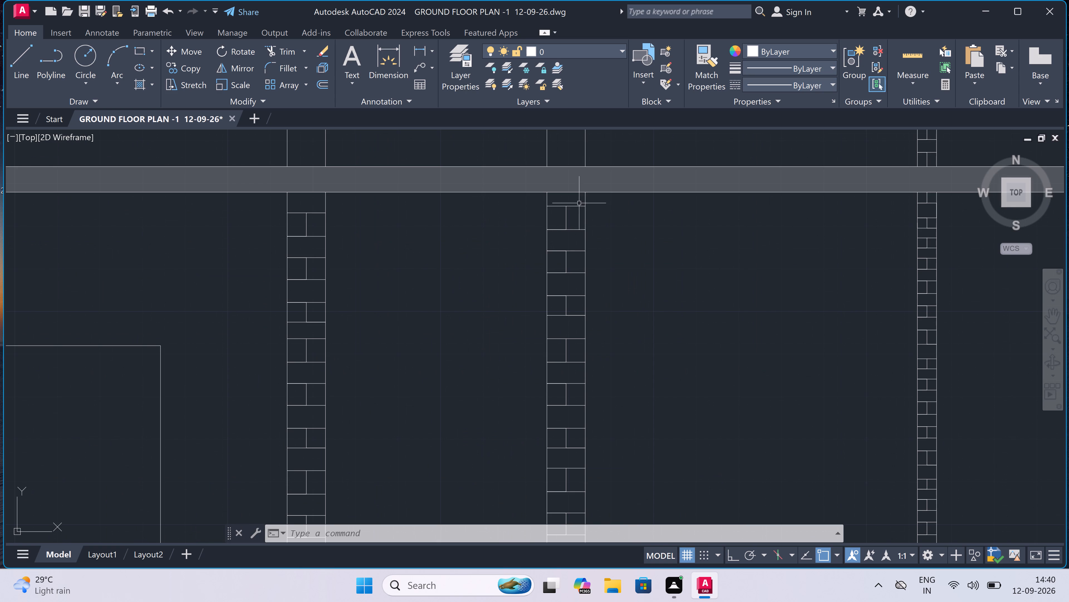
left_click_drag(577, 202, 576, 206)
scroll(570, 273, "down", 2)
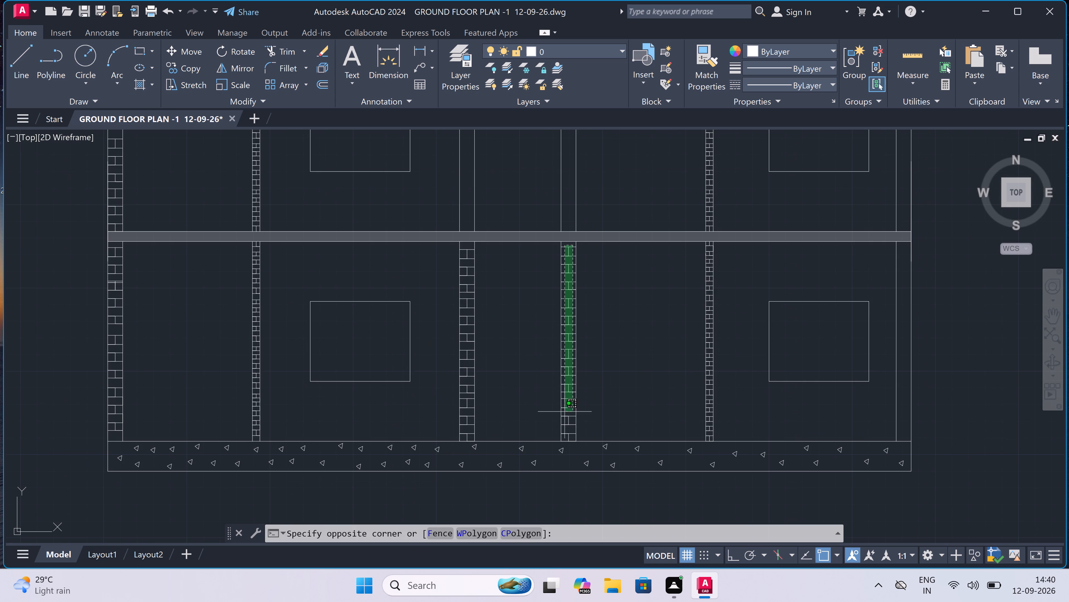
scroll(565, 413, "up", 4)
scroll(570, 443, "down", 3)
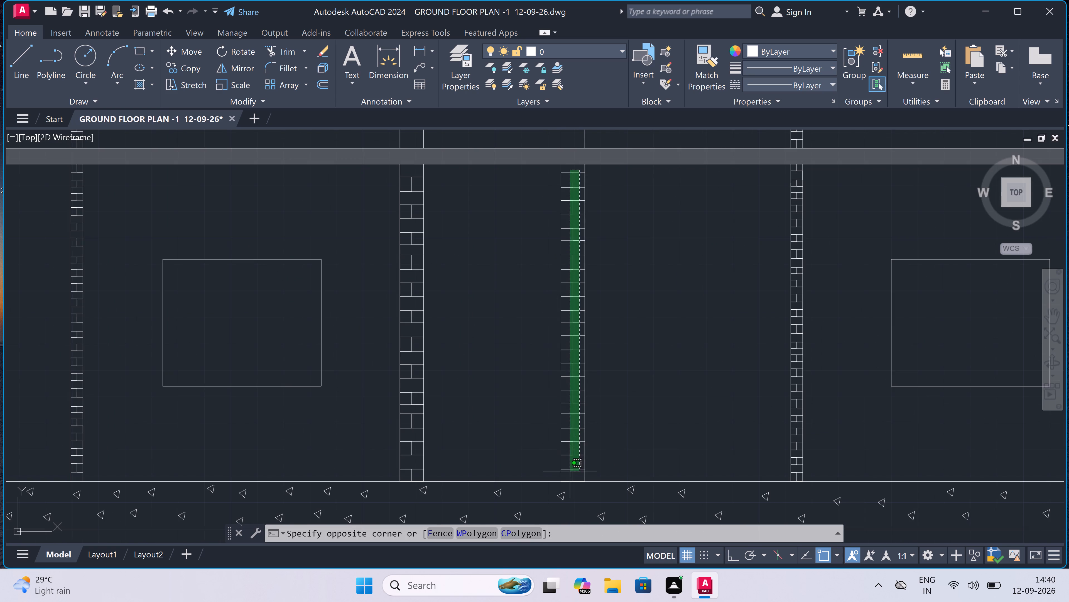
scroll(572, 492, "up", 2)
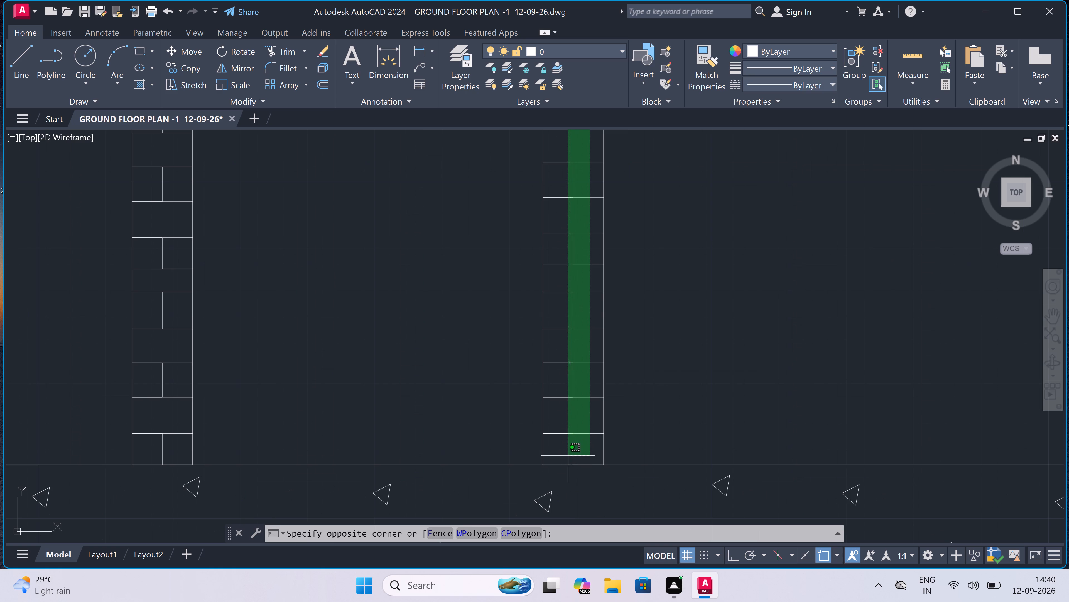
double_click(565, 454)
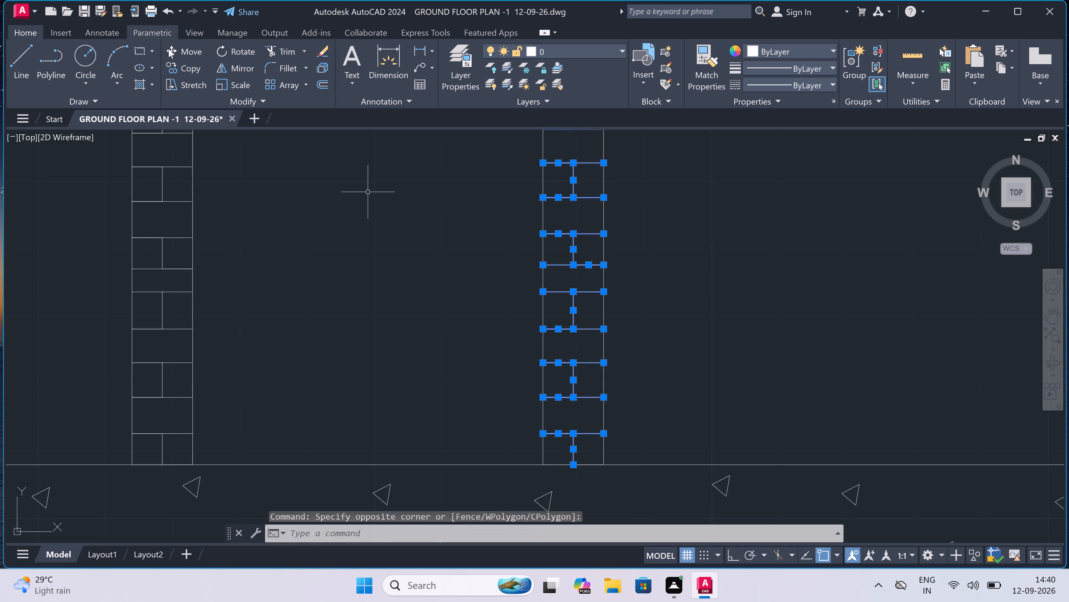
left_click(178, 65)
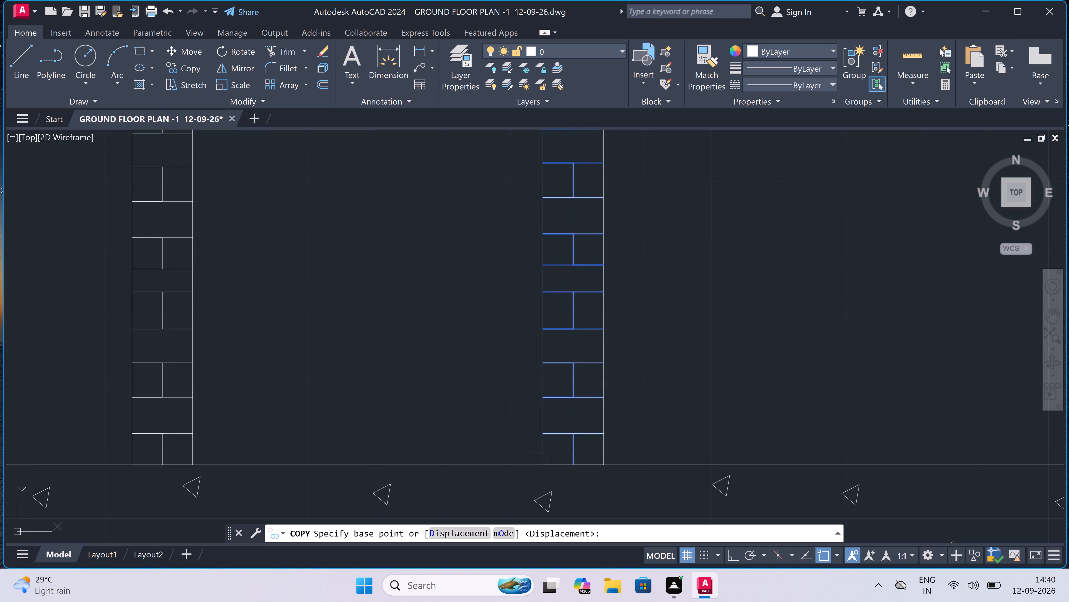
left_click(571, 464)
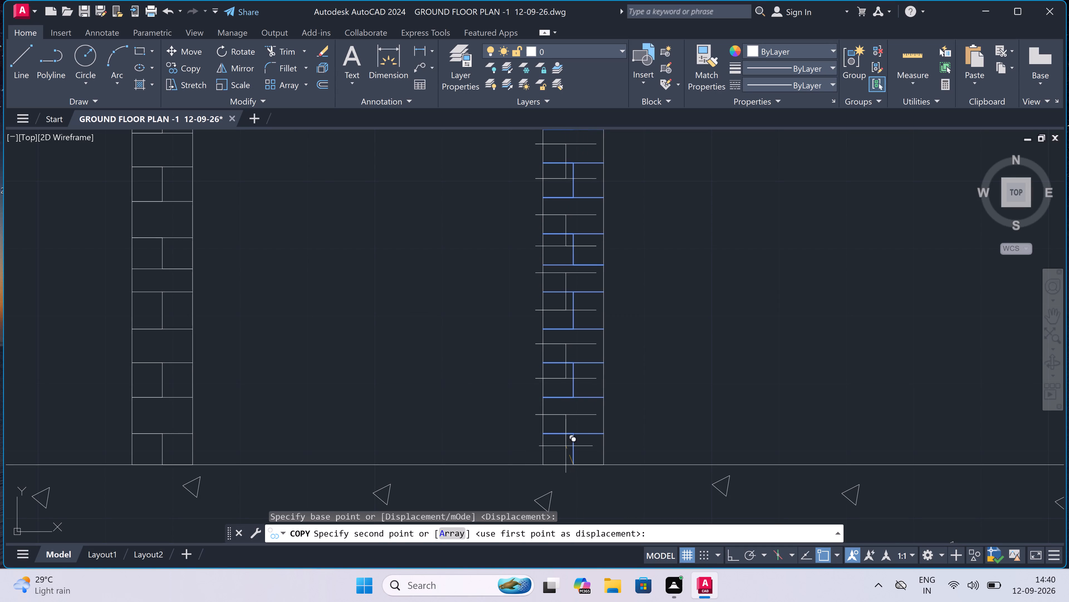
scroll(564, 441, "down", 6)
scroll(562, 396, "up", 4)
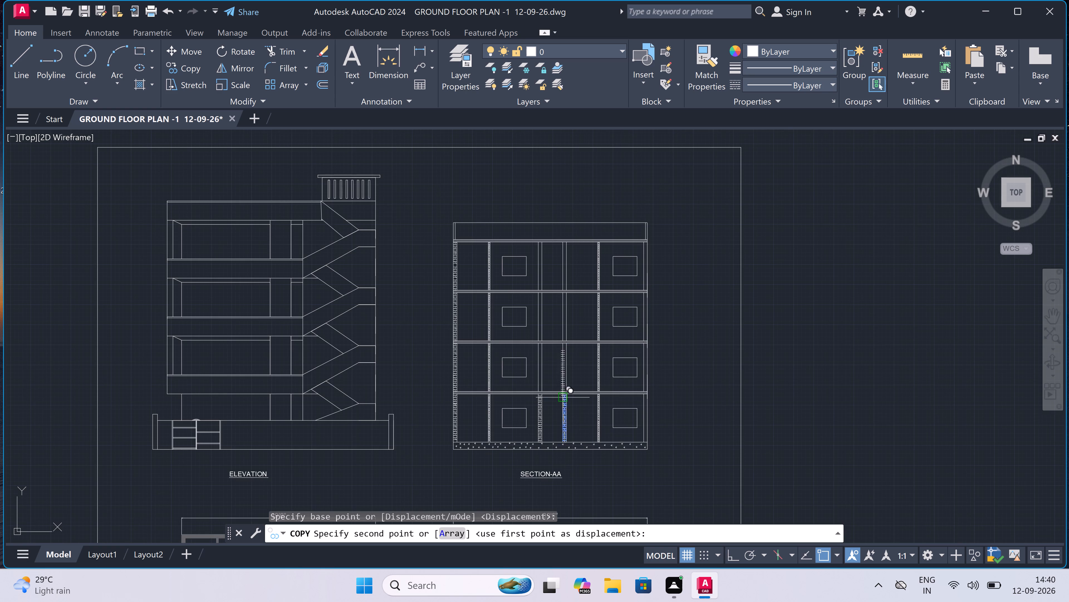
scroll(575, 361, "up", 4)
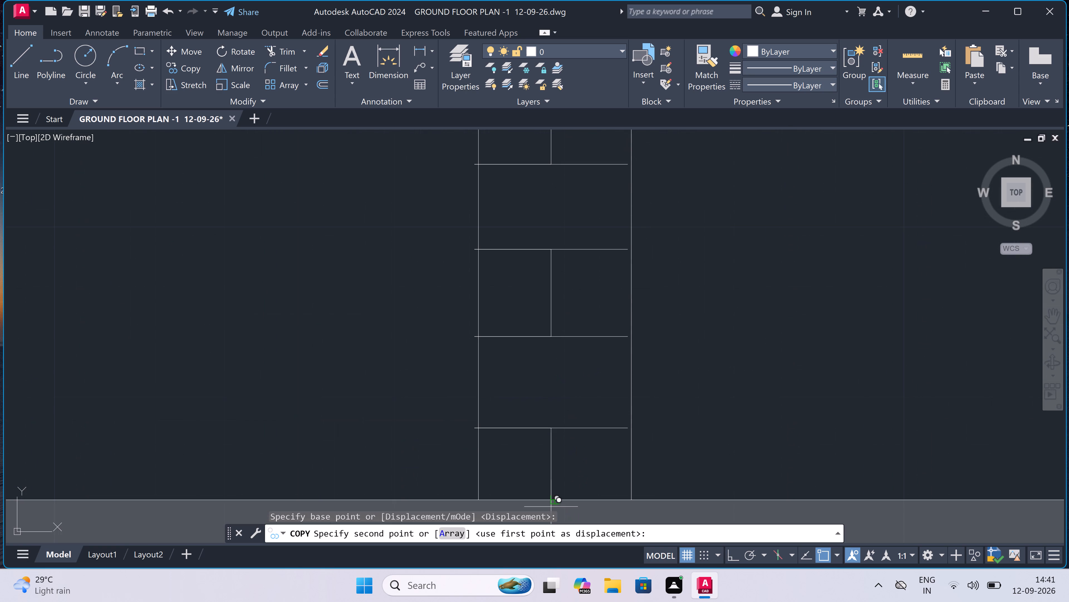
left_click(555, 499)
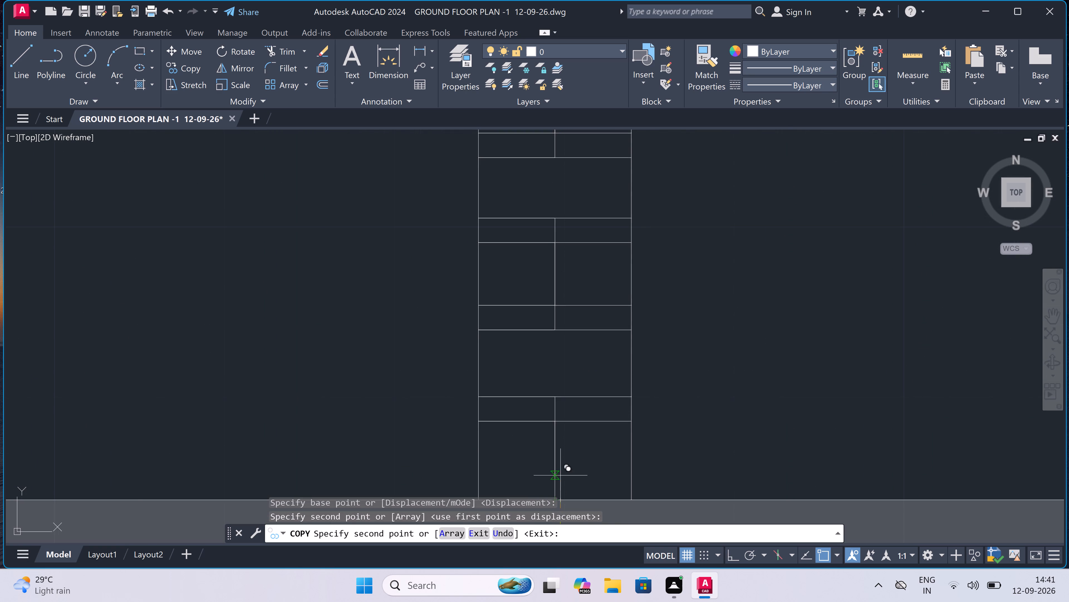
Place two more copies of the brick courses in the right central wall, on the second and third slabs.
scroll(562, 467, "down", 6)
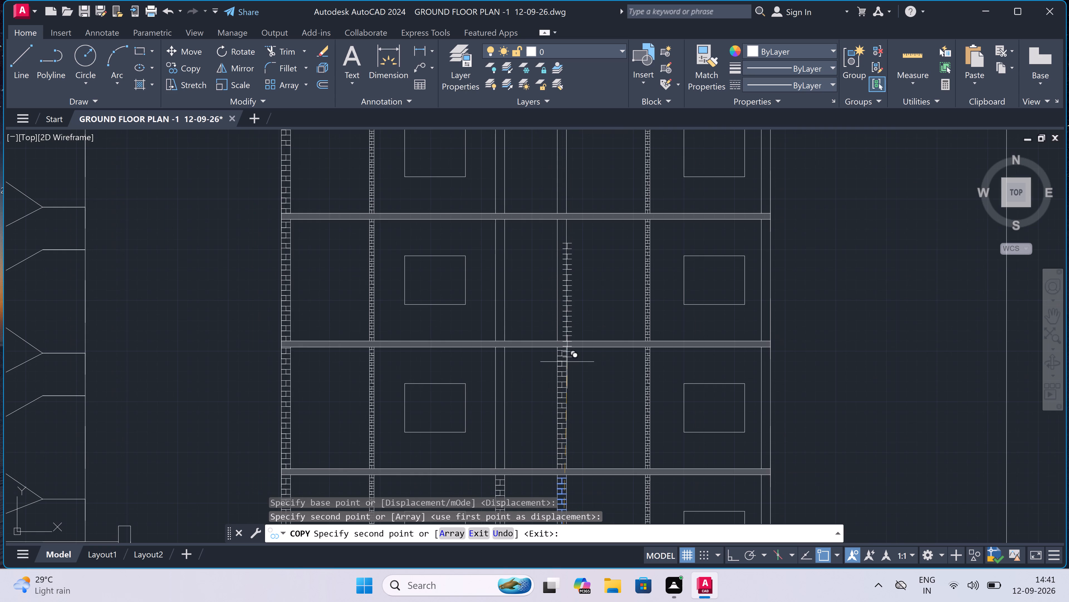
scroll(562, 343, "up", 7)
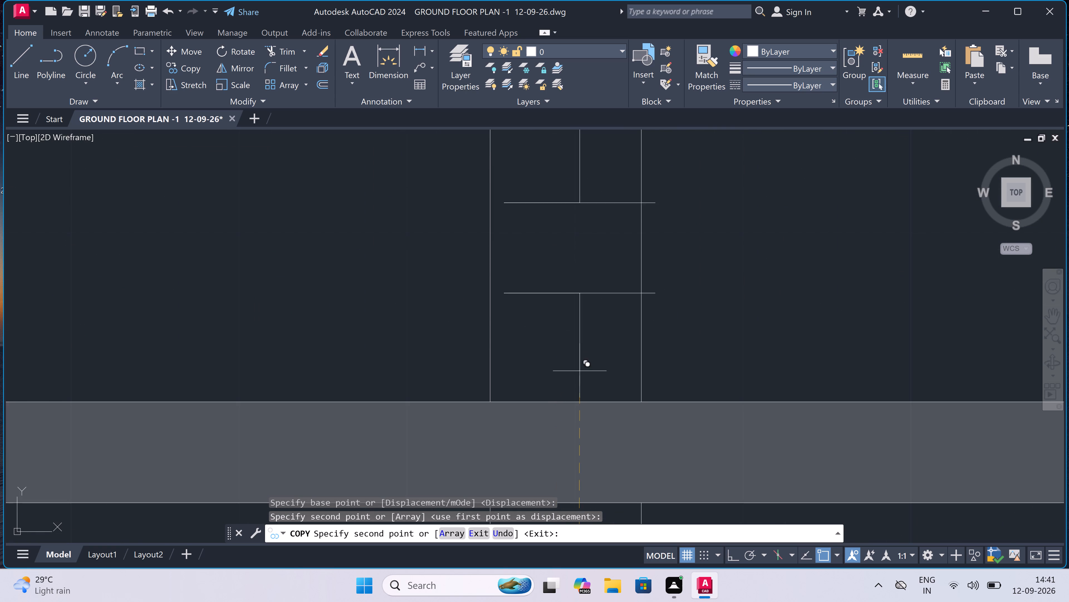
left_click(569, 400)
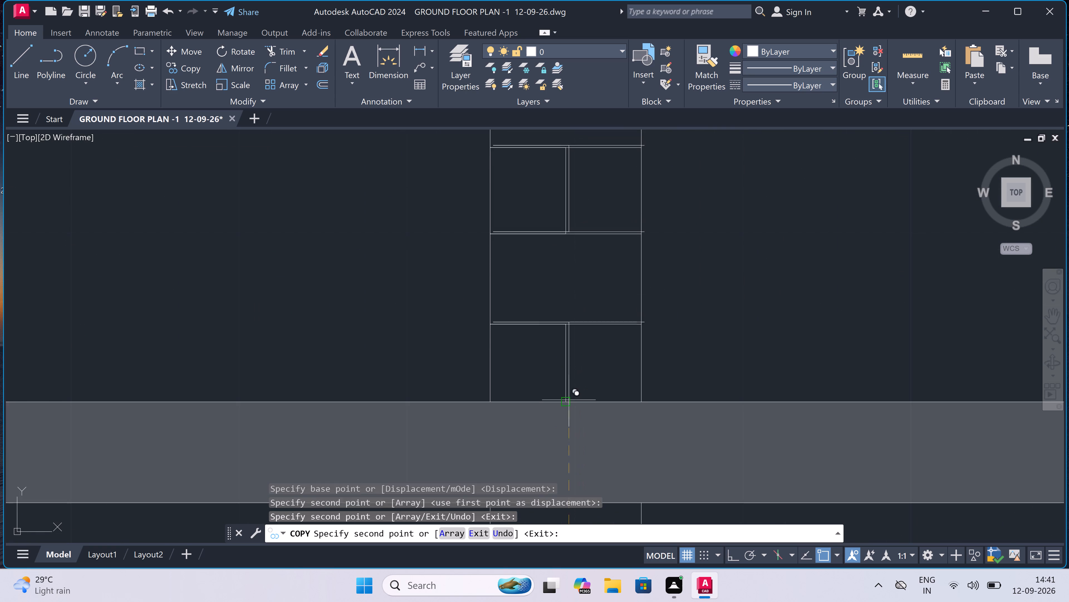
scroll(569, 400, "down", 6)
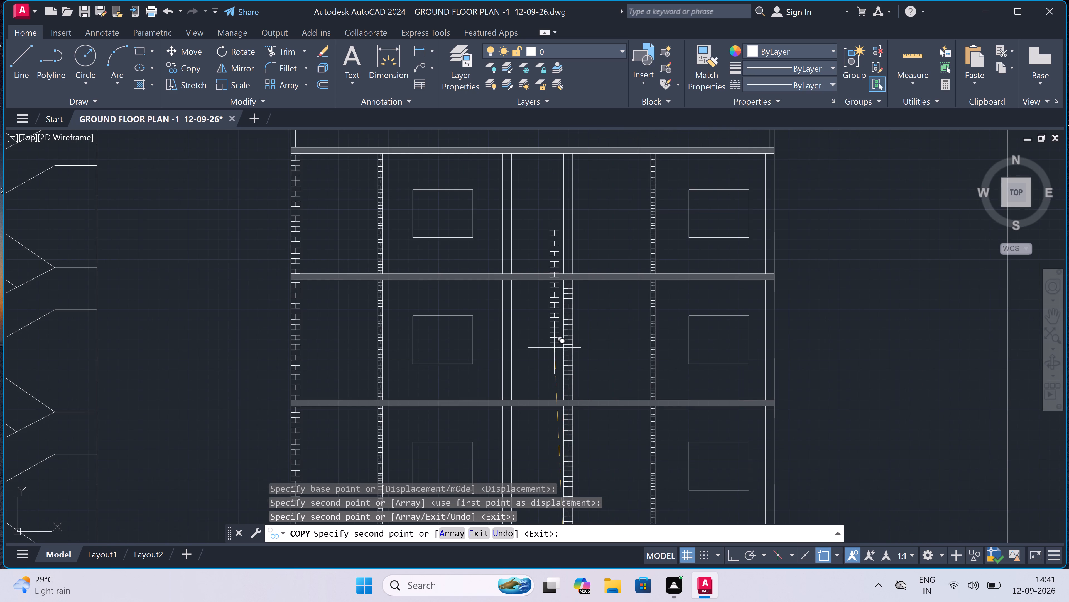
scroll(551, 252, "up", 4)
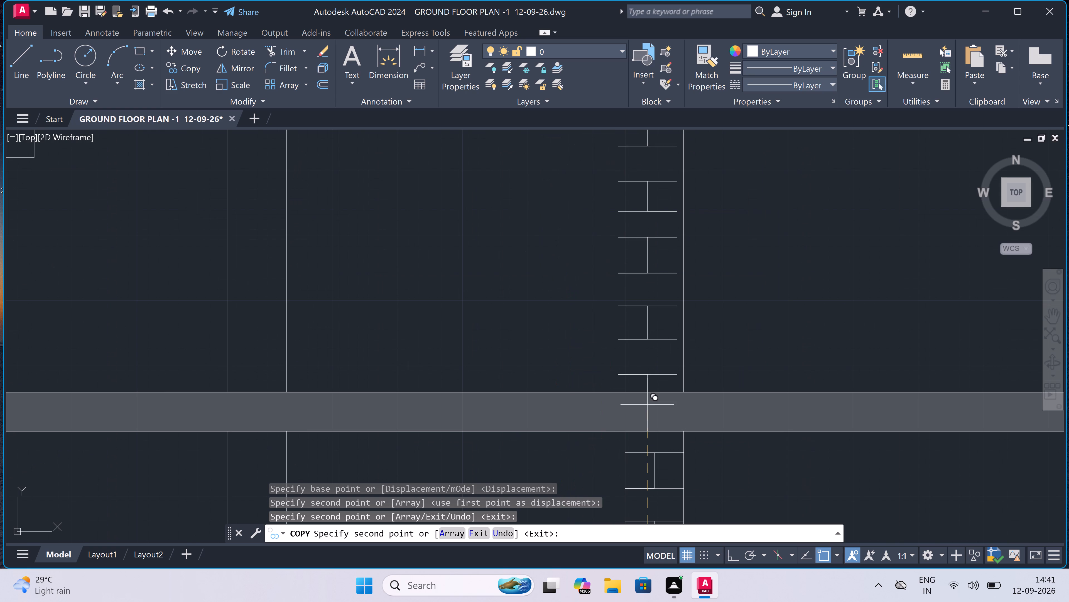
left_click(651, 392)
scroll(651, 392, "down", 5)
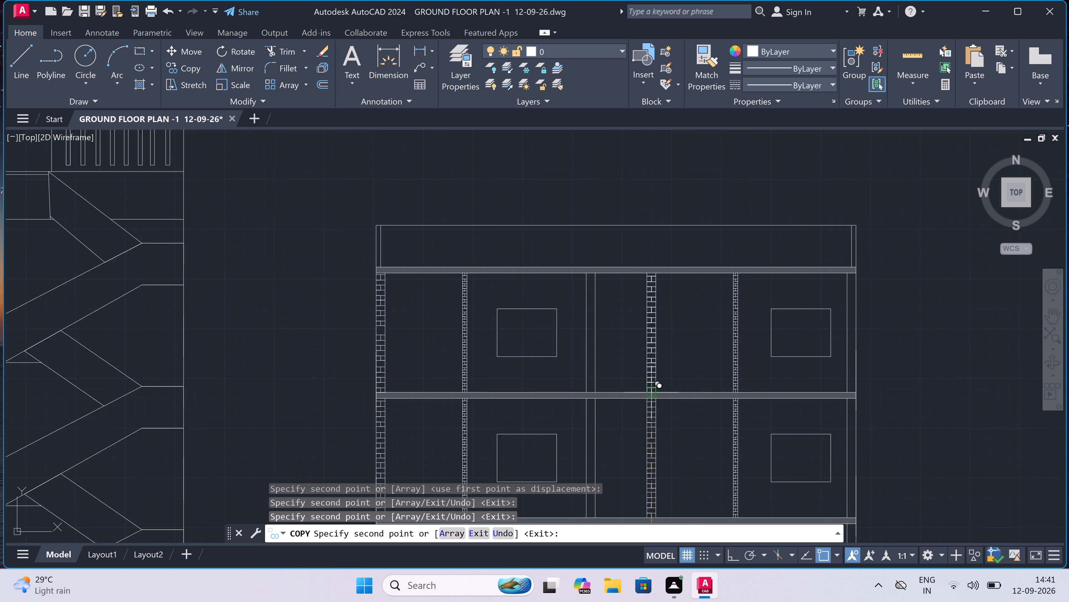
Place a copy of the brick courses in the left central wall's top storey, with its base on the third slab.
scroll(601, 394, "up", 4)
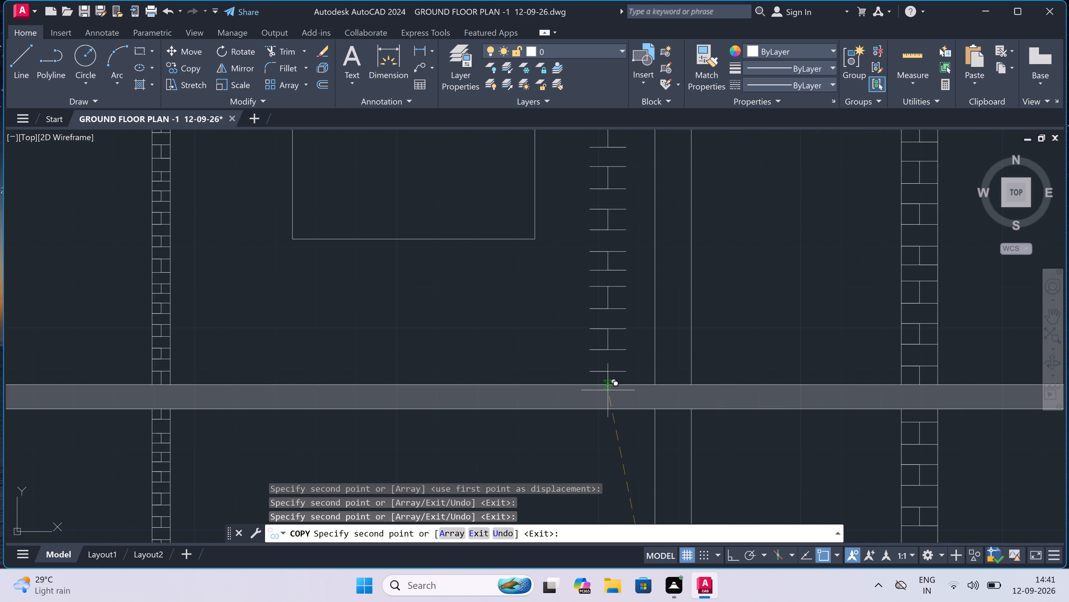
scroll(668, 384, "up", 2)
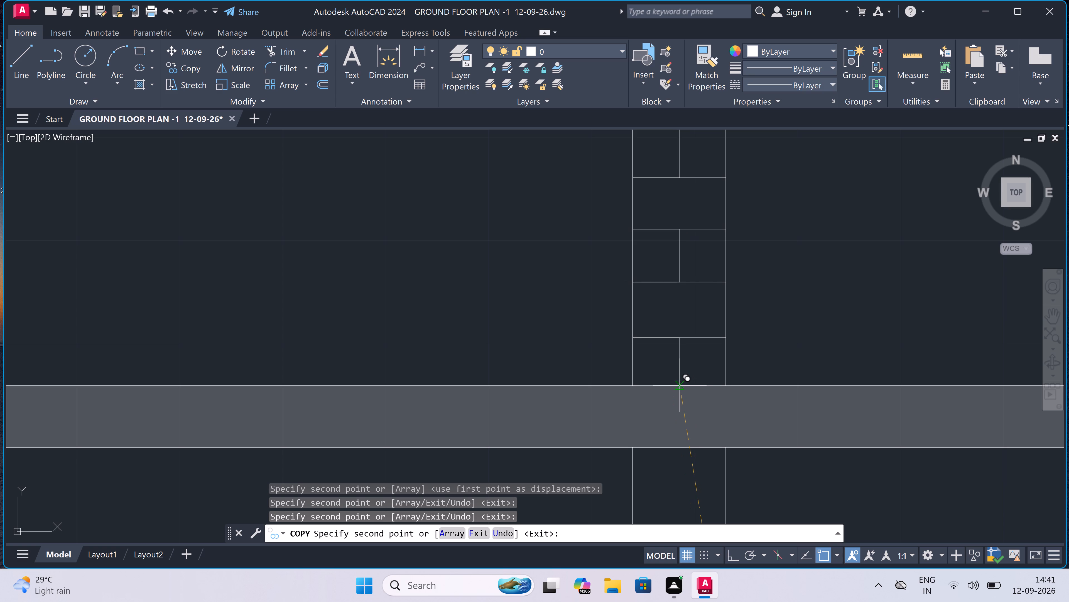
scroll(690, 387, "up", 3)
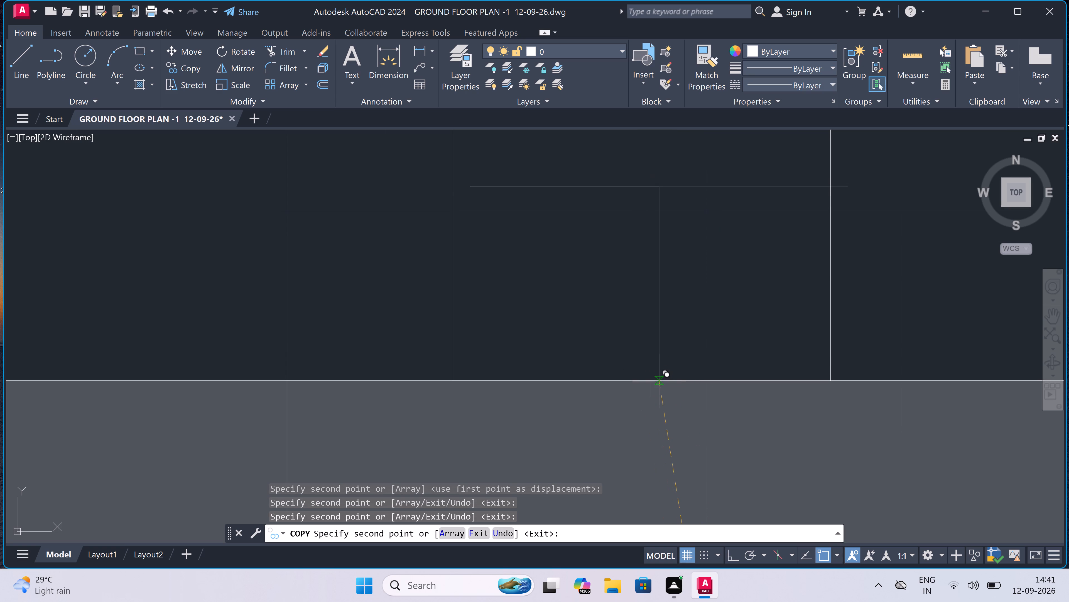
scroll(641, 380, "up", 1)
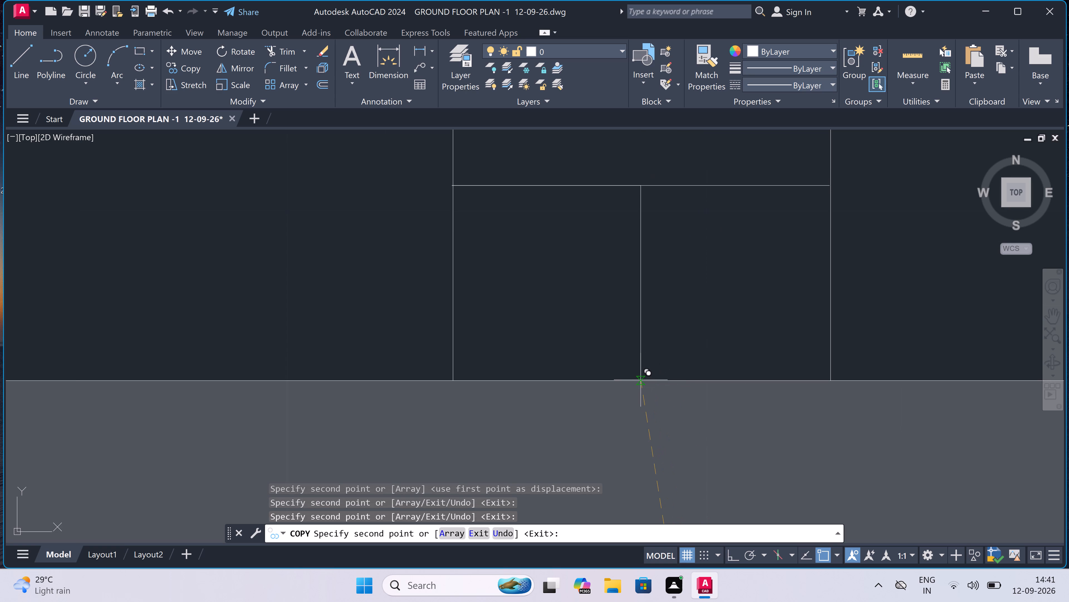
scroll(641, 380, "down", 1)
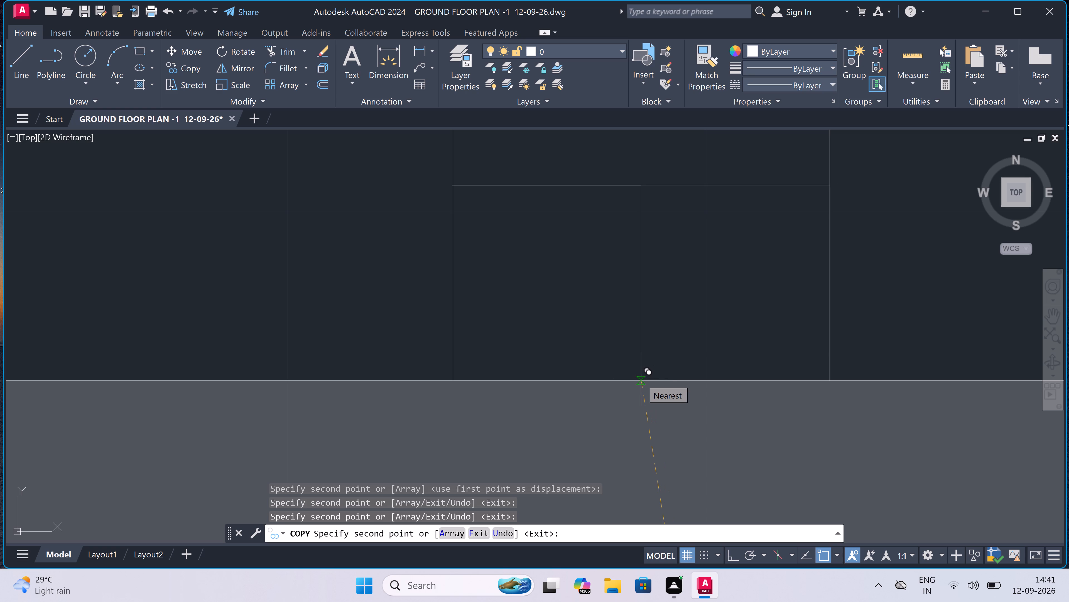
left_click(641, 379)
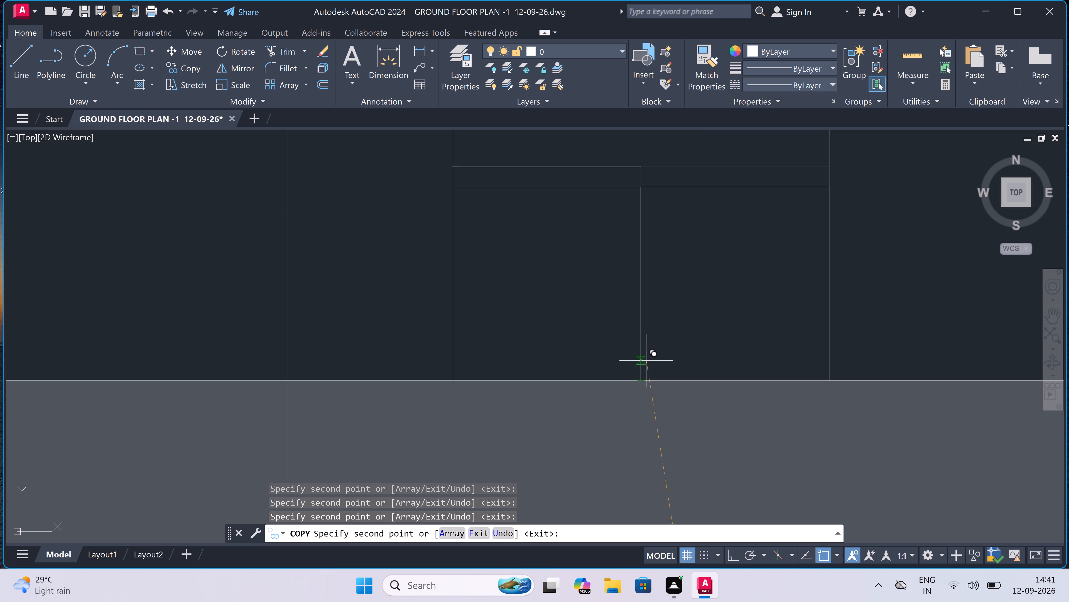
Place another copy of the brick courses in the left central wall, with its base on the second slab.
scroll(648, 356, "down", 8)
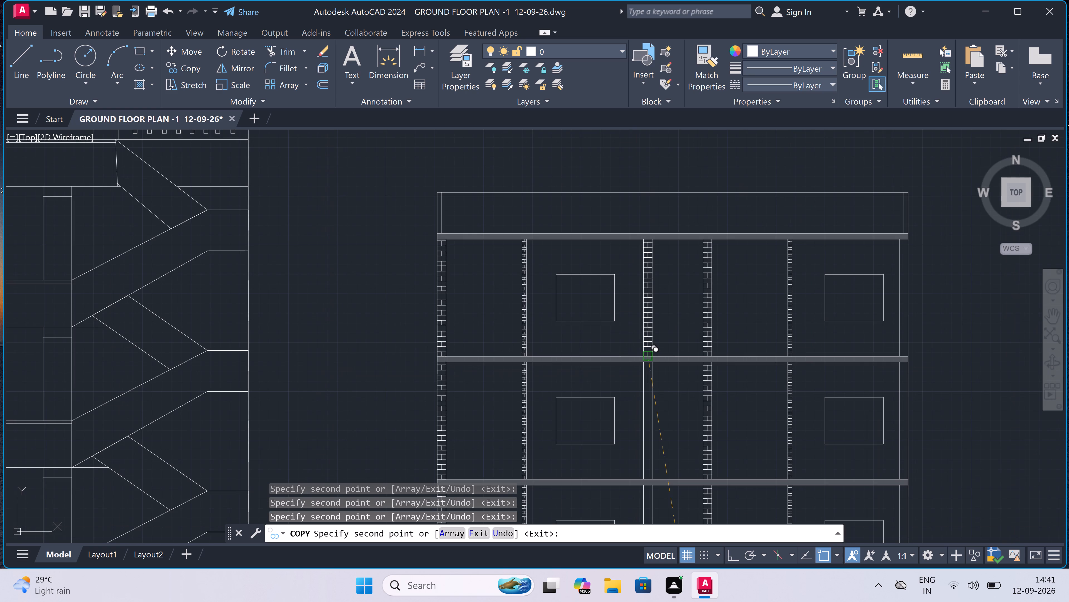
scroll(649, 357, "down", 3)
scroll(644, 403, "up", 3)
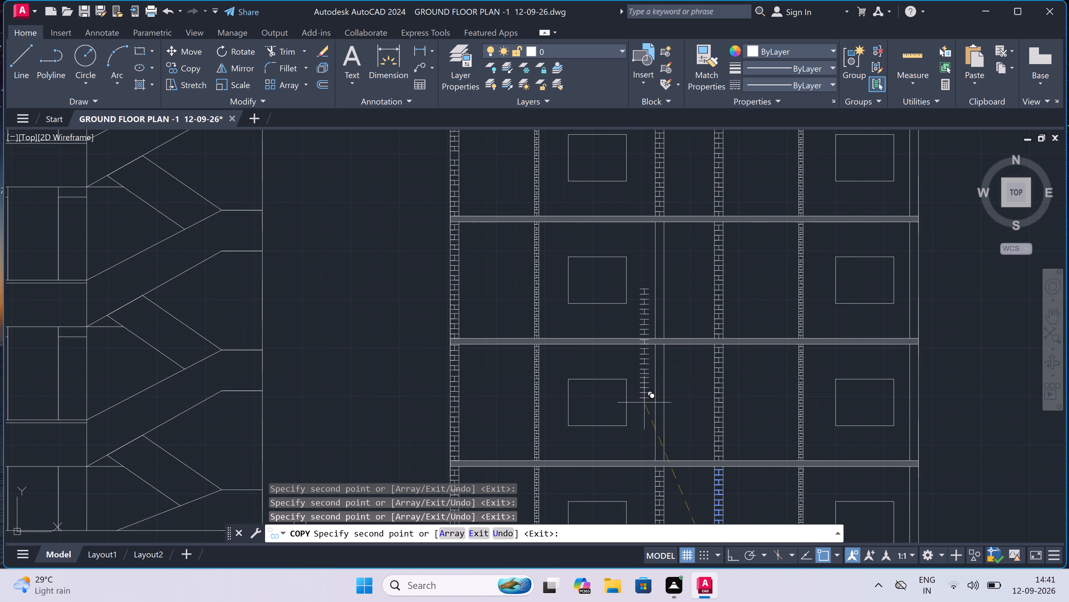
scroll(662, 345, "up", 4)
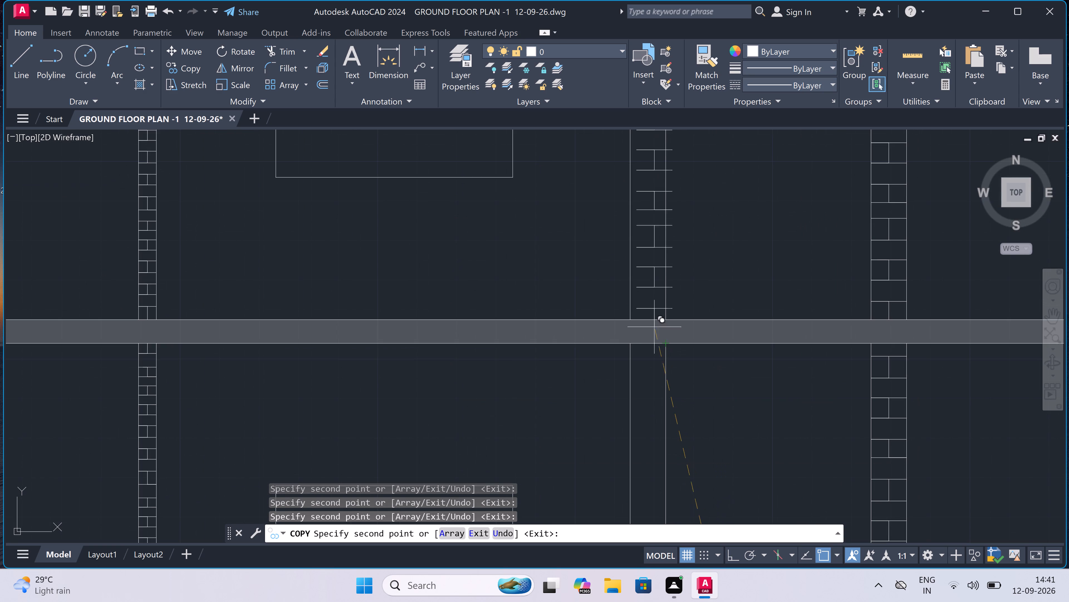
scroll(653, 298, "up", 4)
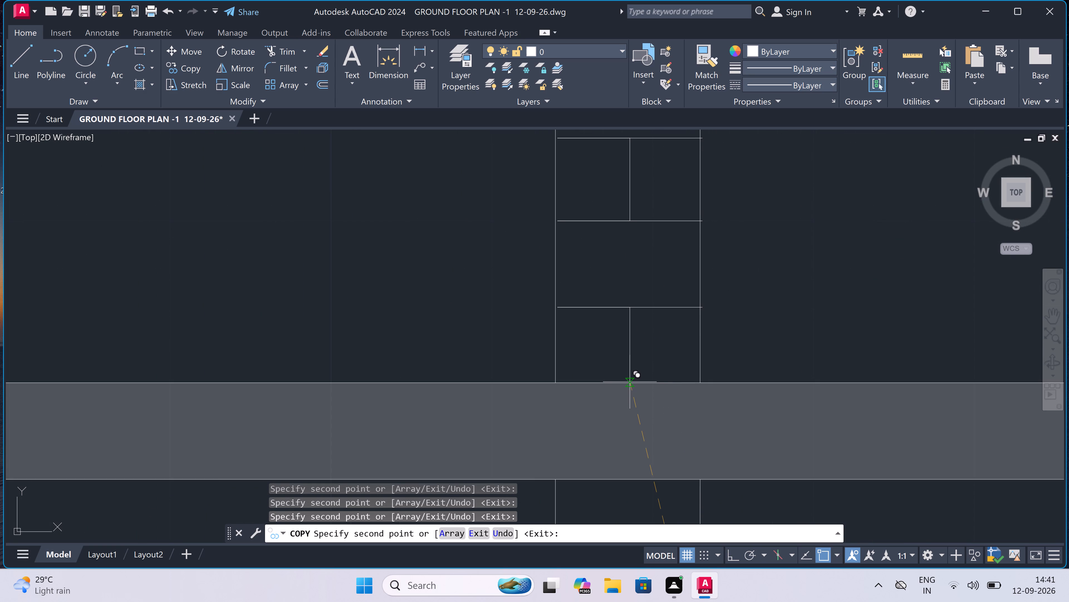
scroll(627, 378, "up", 2)
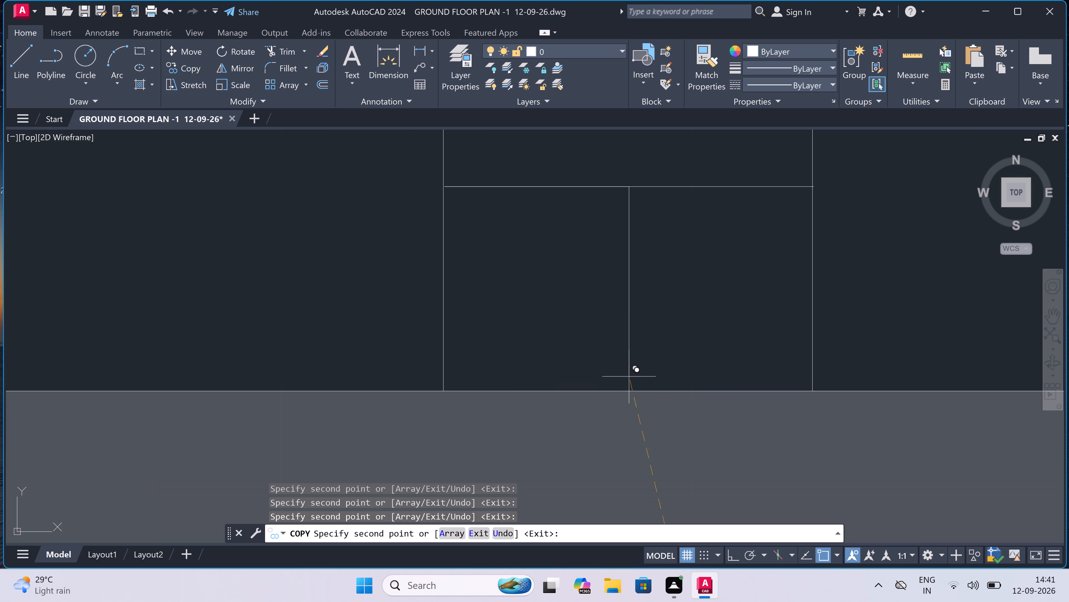
double_click(628, 376)
Place a copy of the brick courses in the left central wall's remaining empty storey, with its base on the first slab.
scroll(628, 376, "down", 7)
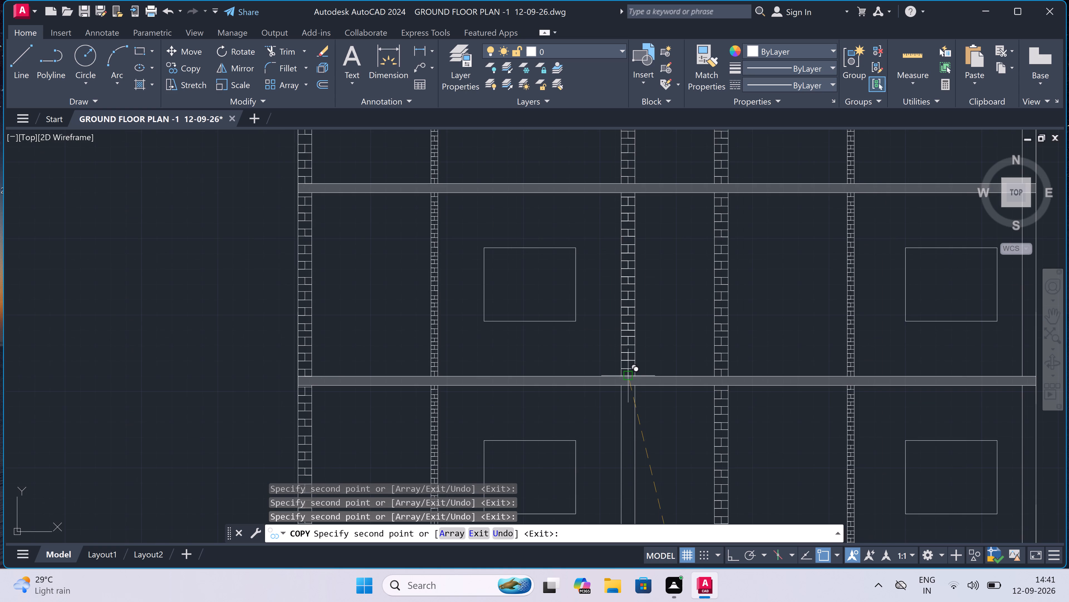
scroll(628, 376, "down", 2)
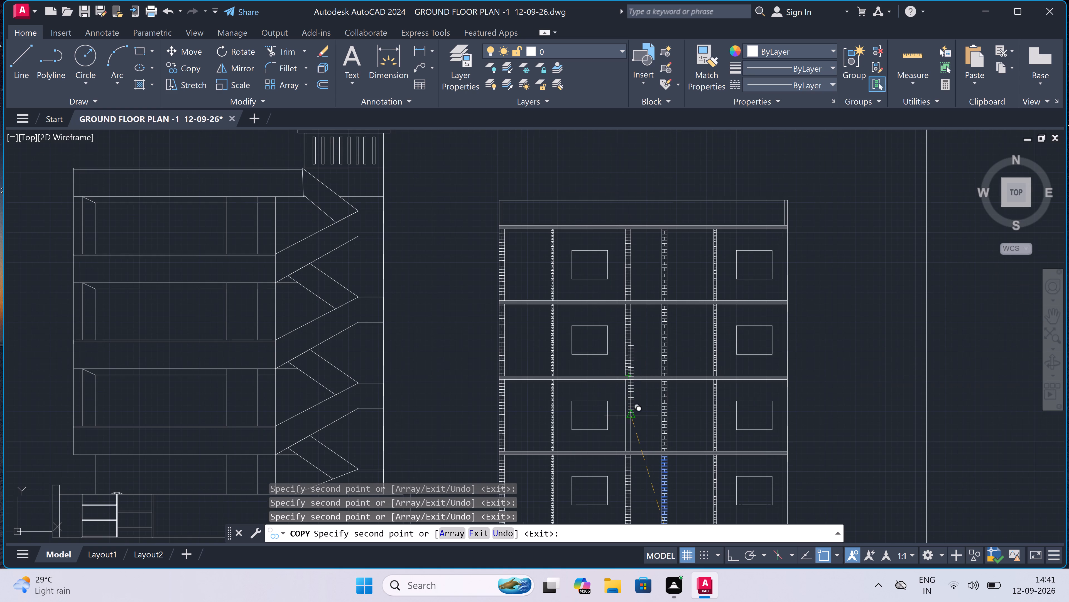
scroll(634, 432, "up", 4)
scroll(629, 445, "down", 5)
scroll(625, 459, "up", 5)
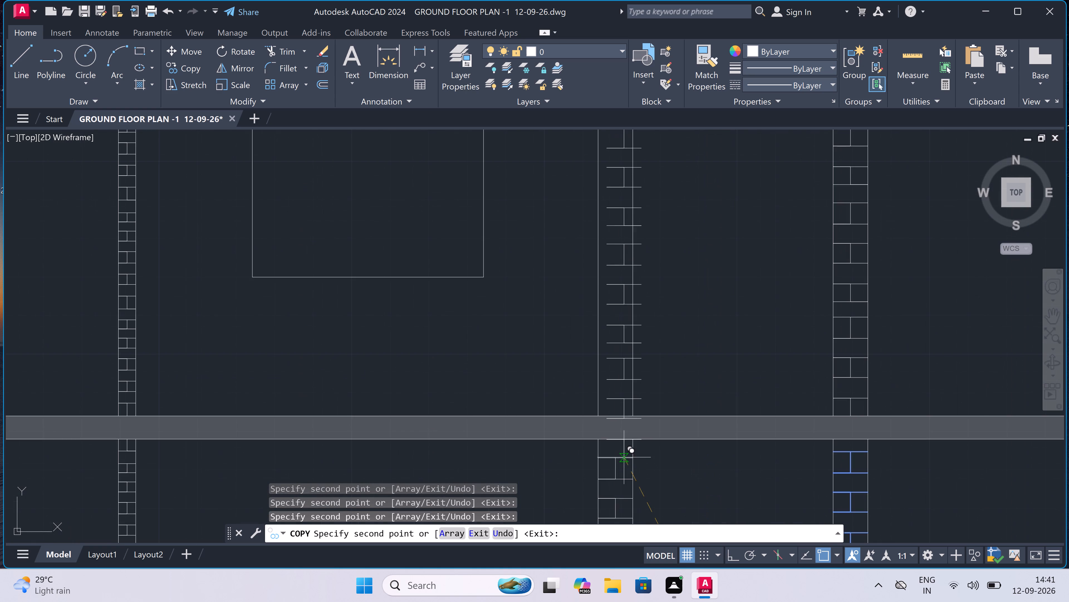
scroll(612, 388, "up", 3)
scroll(612, 397, "down", 3)
scroll(623, 424, "up", 4)
scroll(588, 404, "up", 1)
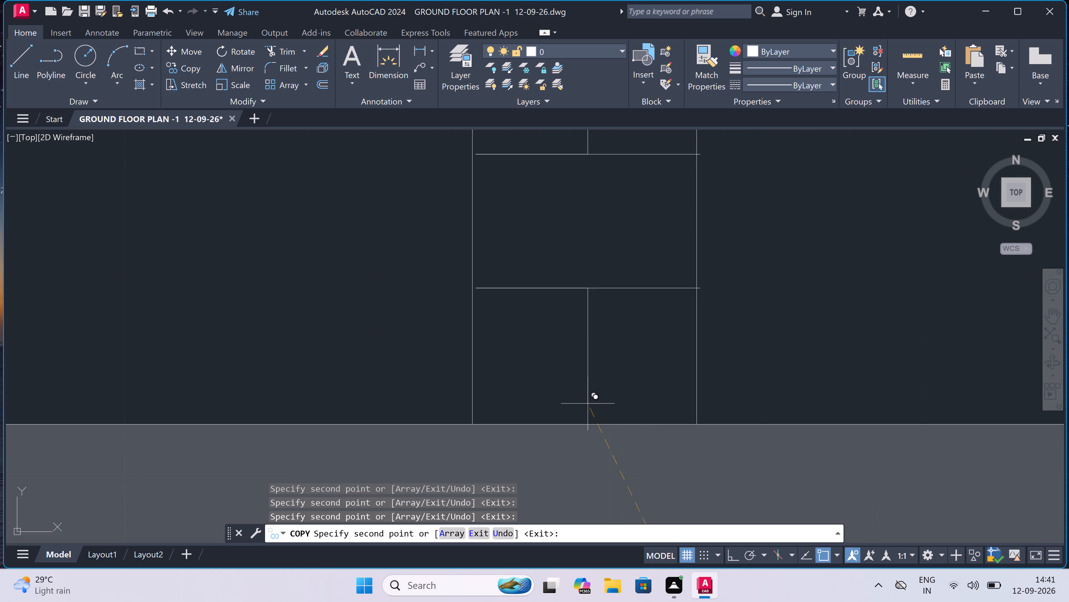
scroll(588, 404, "up", 3)
scroll(580, 400, "down", 2)
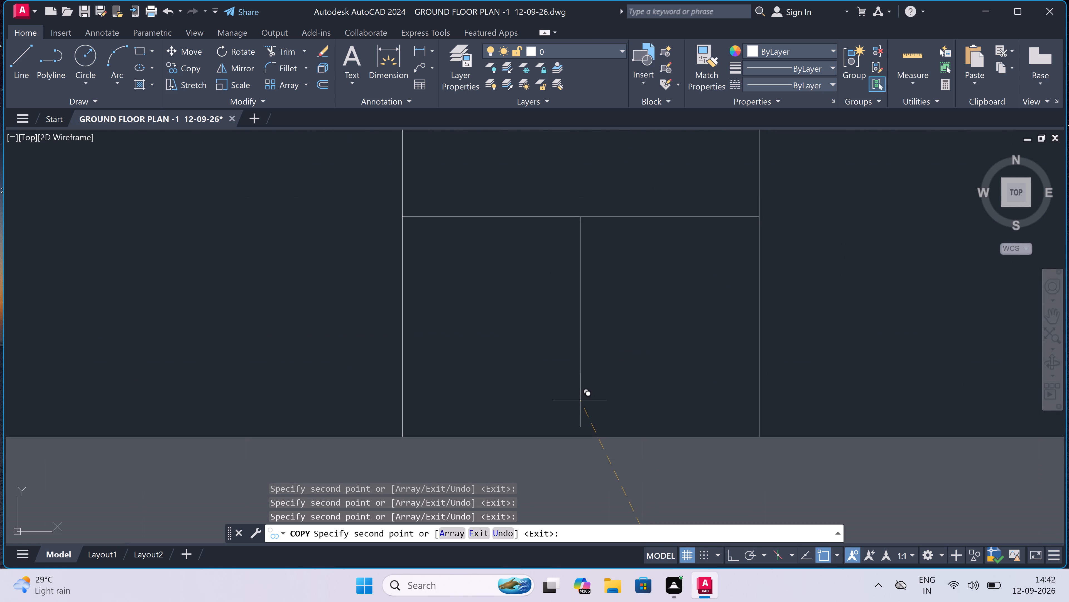
left_click(582, 436)
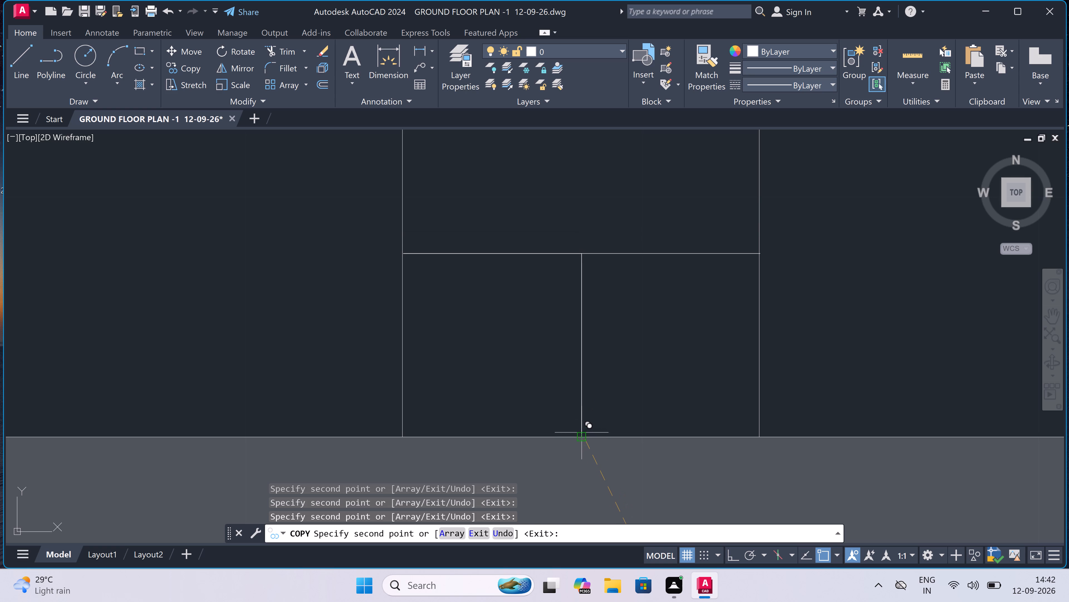
Place a copy of the brick courses in the right outer wall's ground storey, centred on the wall's base at floor level.
scroll(583, 412, "down", 10)
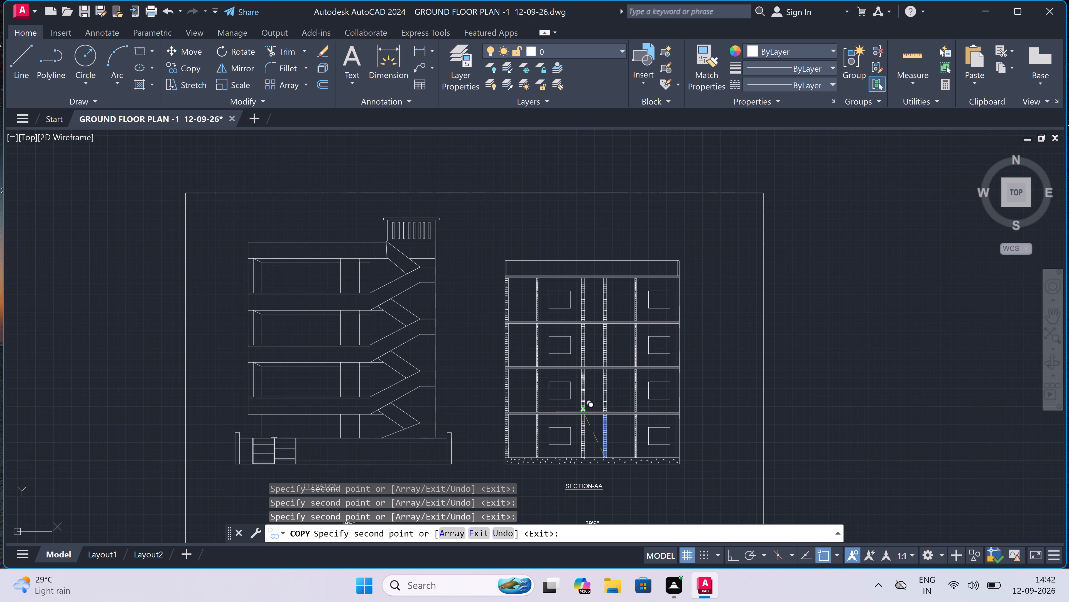
scroll(674, 458, "up", 4)
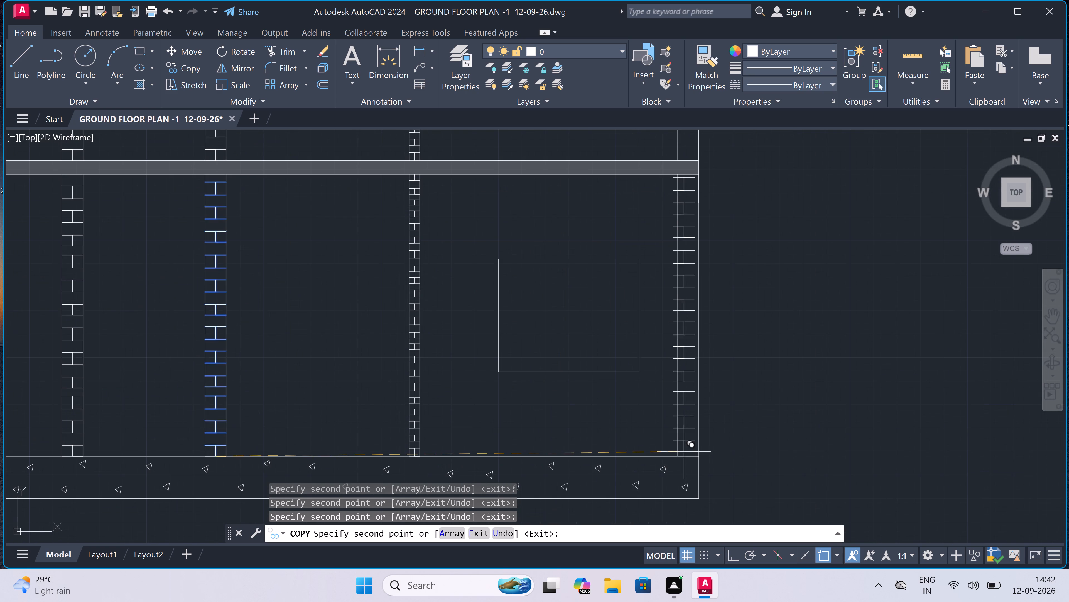
scroll(690, 444, "up", 3)
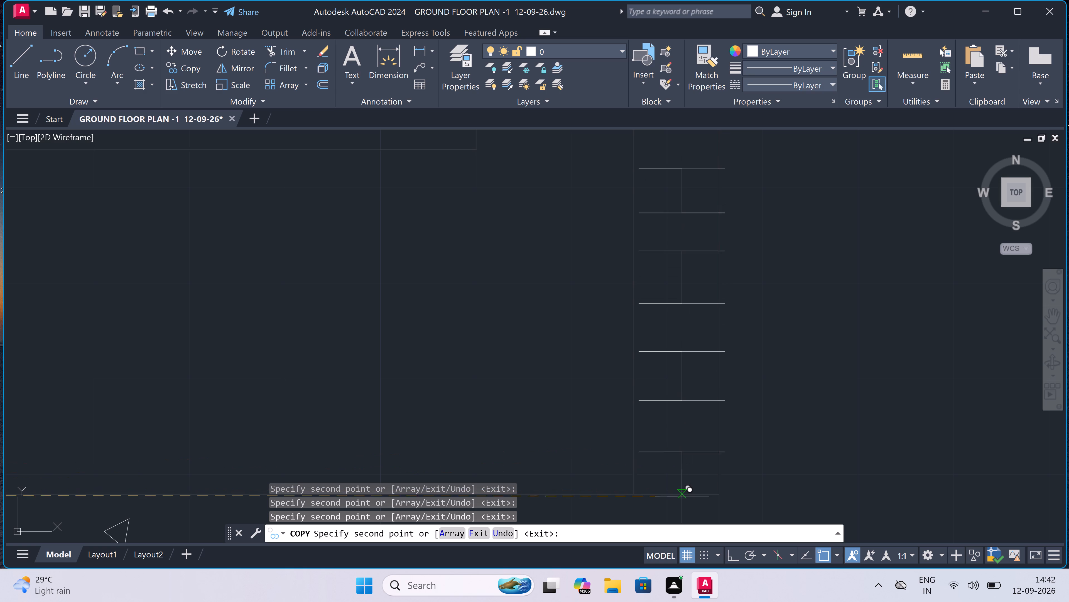
scroll(678, 497, "up", 3)
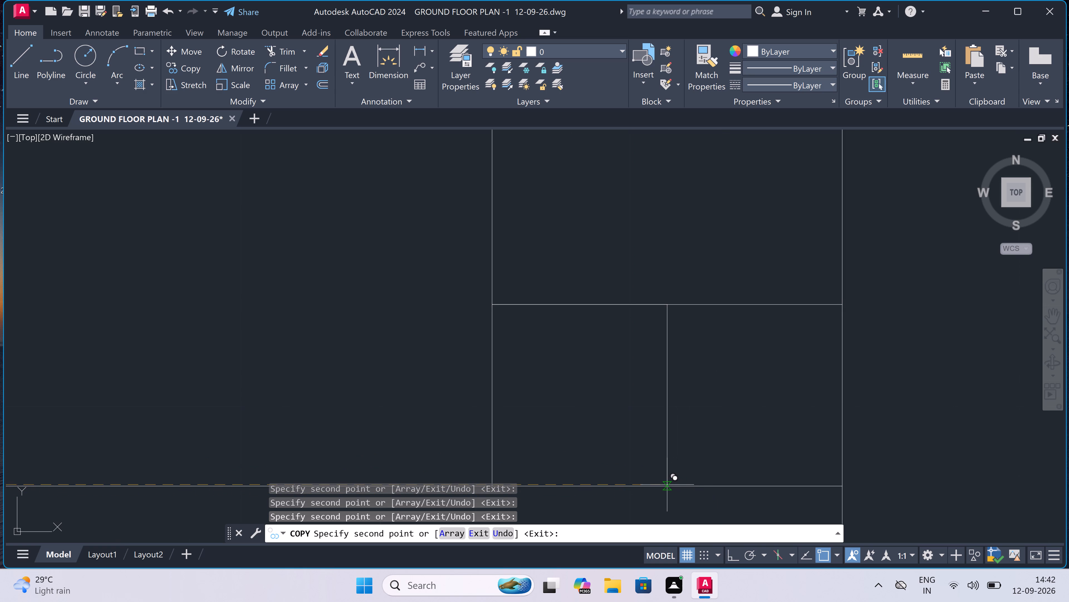
left_click(667, 485)
Place a copy of the brick courses in the right outer wall, with its base midpoint on the first slab.
scroll(667, 485, "down", 7)
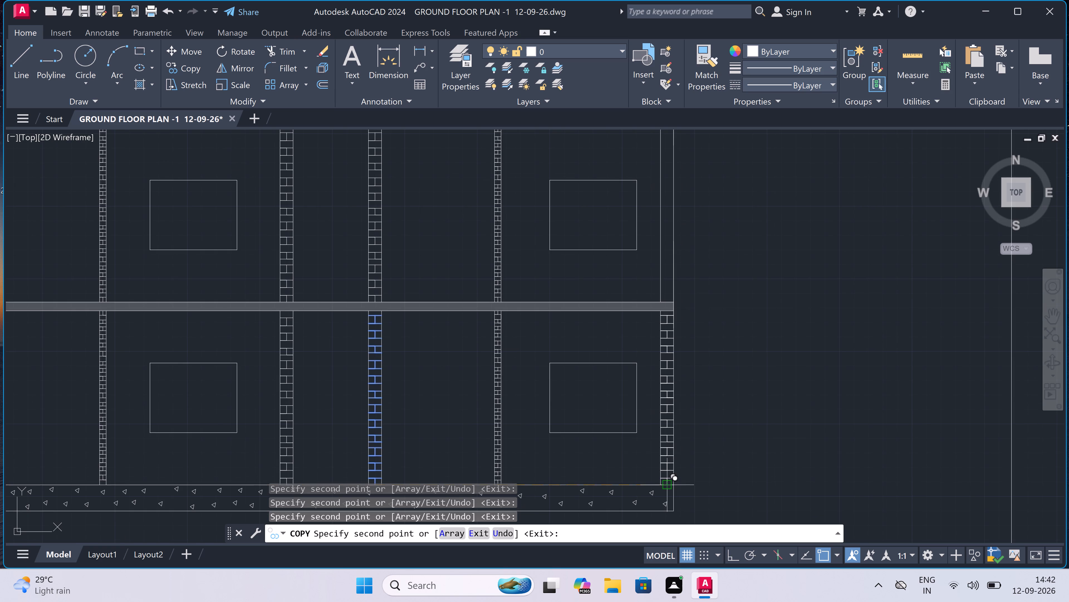
scroll(658, 278, "up", 4)
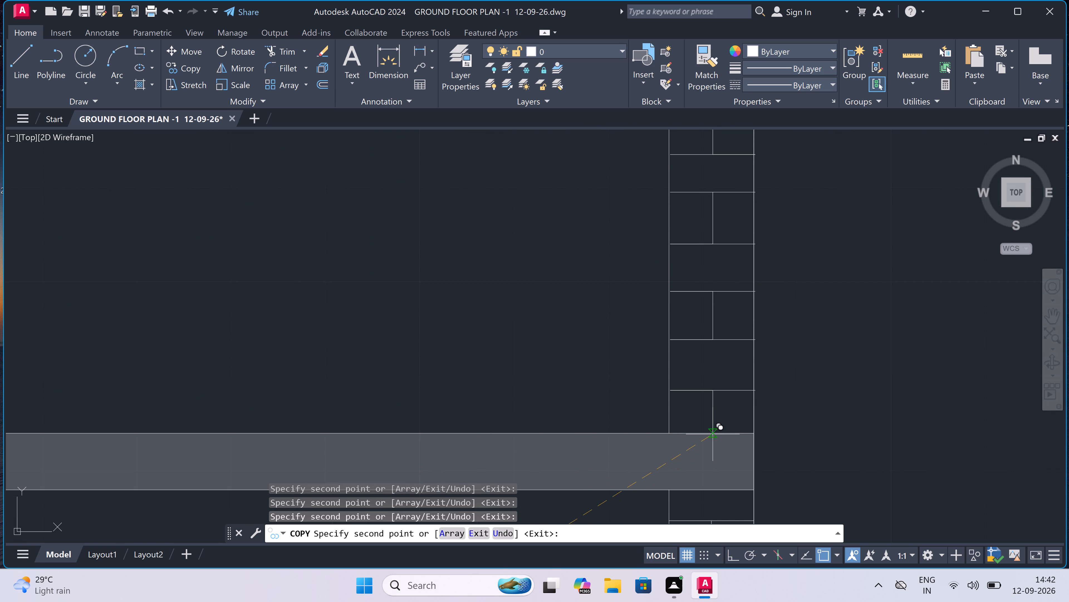
scroll(713, 434, "up", 2)
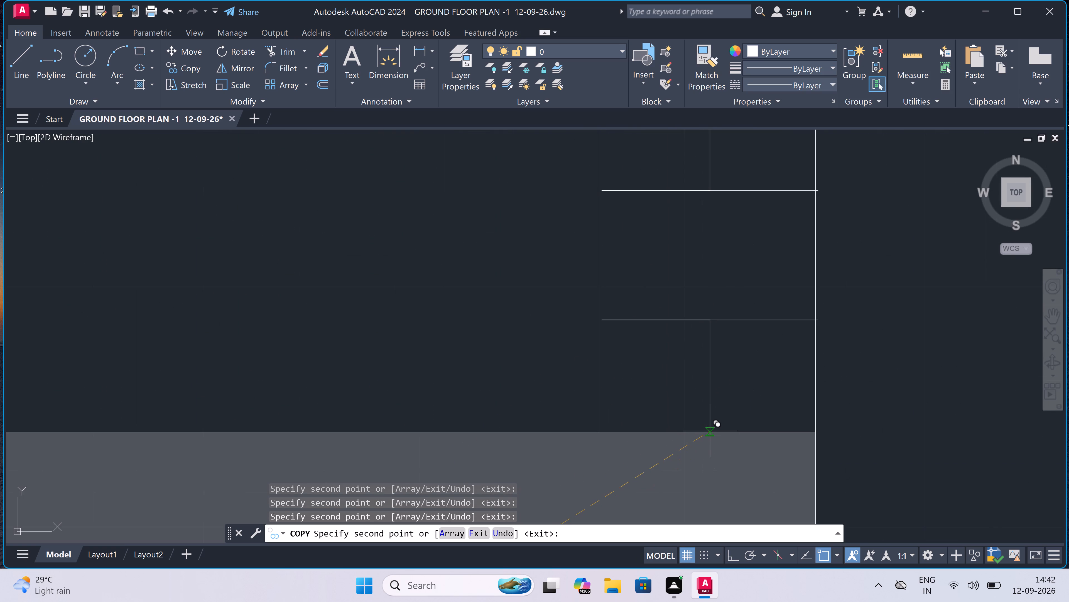
scroll(710, 431, "up", 1)
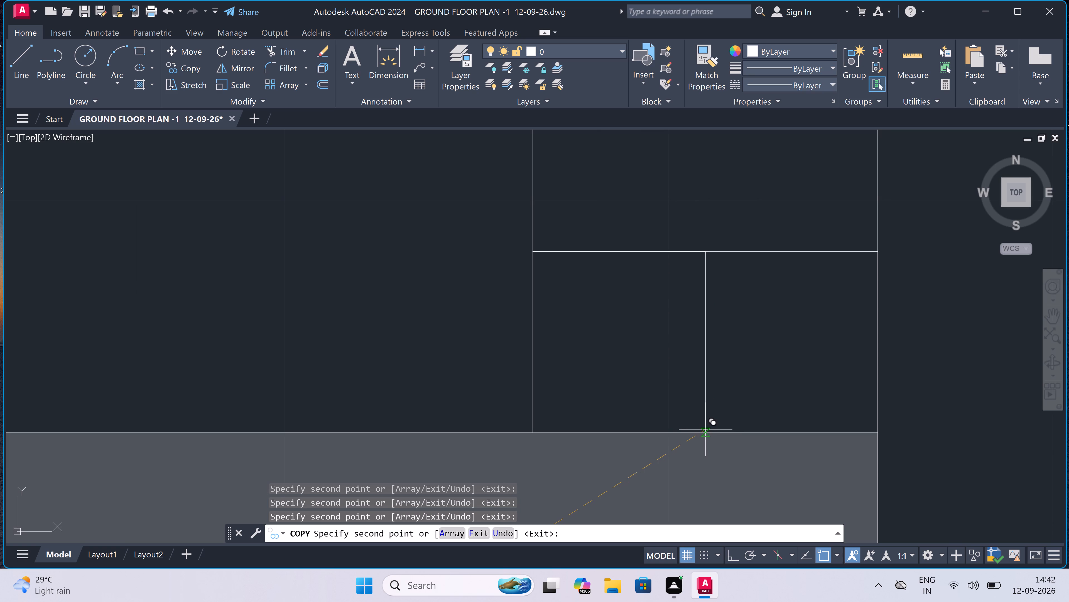
left_click(704, 430)
Place a copy of the brick courses in the right outer wall, with its base midpoint on the second slab.
scroll(704, 430, "down", 4)
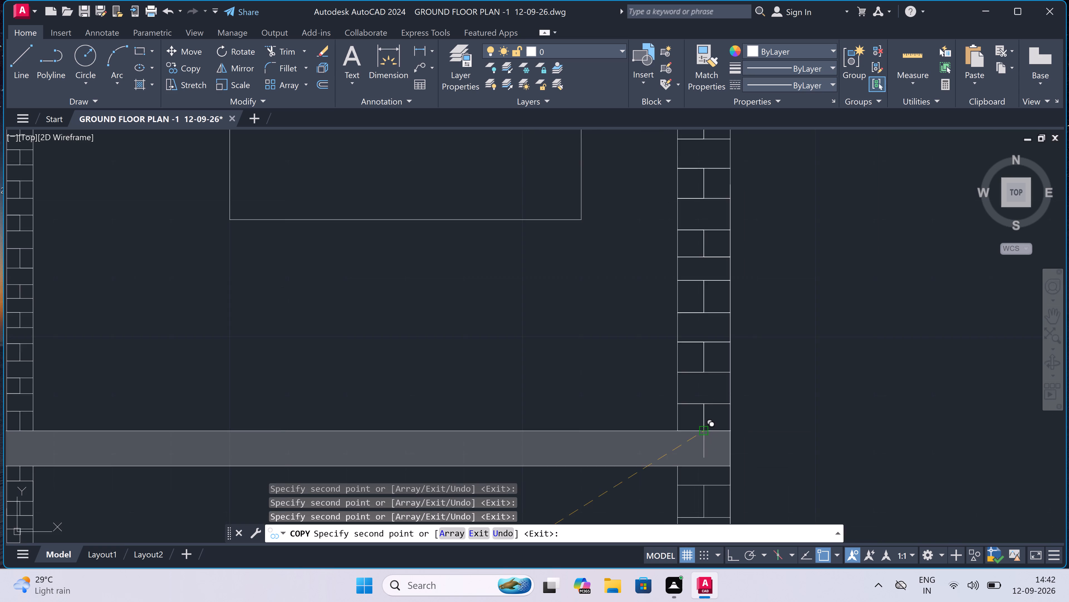
scroll(704, 430, "down", 4)
scroll(695, 329, "up", 5)
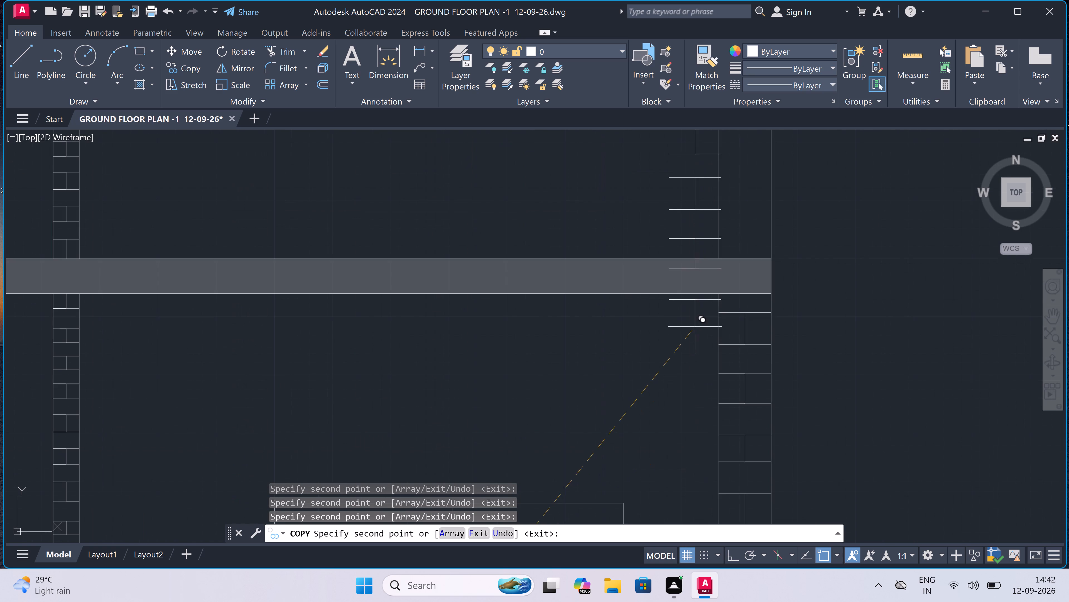
scroll(715, 313, "down", 7)
scroll(716, 309, "up", 3)
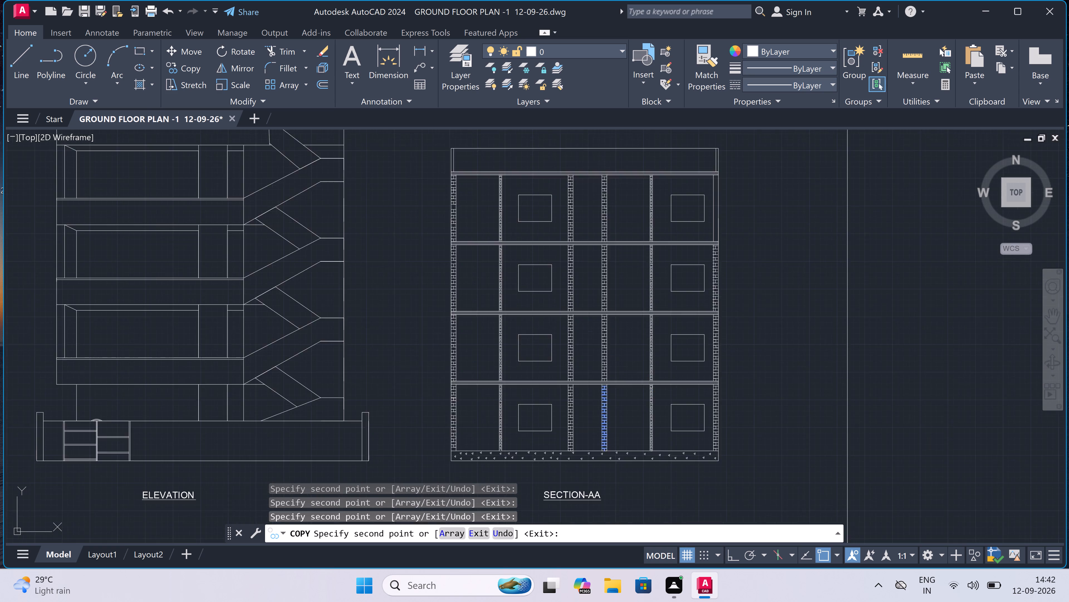
scroll(716, 302, "up", 4)
scroll(703, 353, "up", 3)
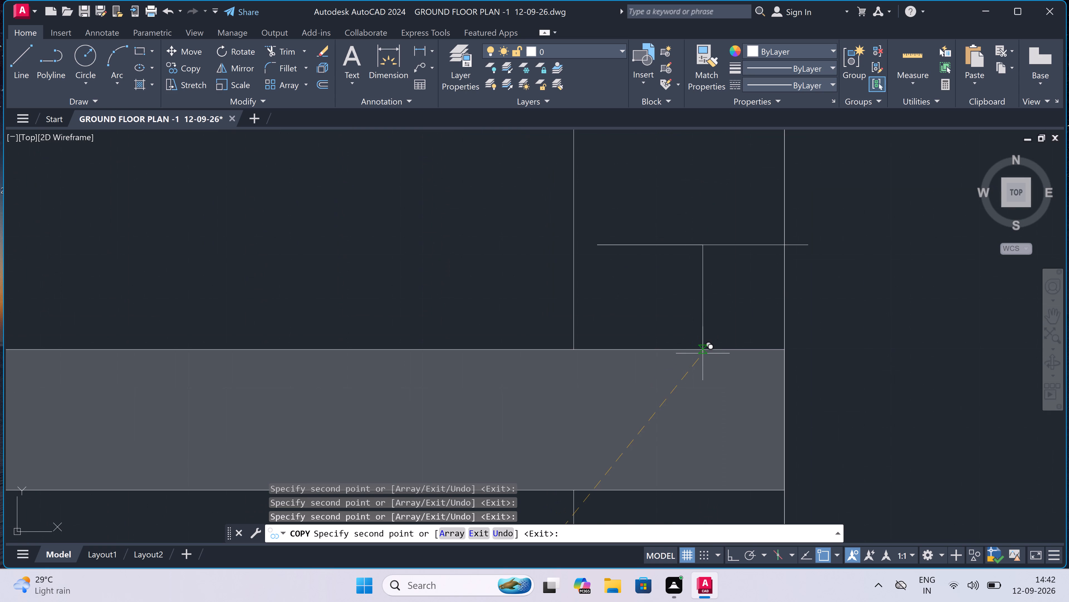
scroll(686, 346, "up", 1)
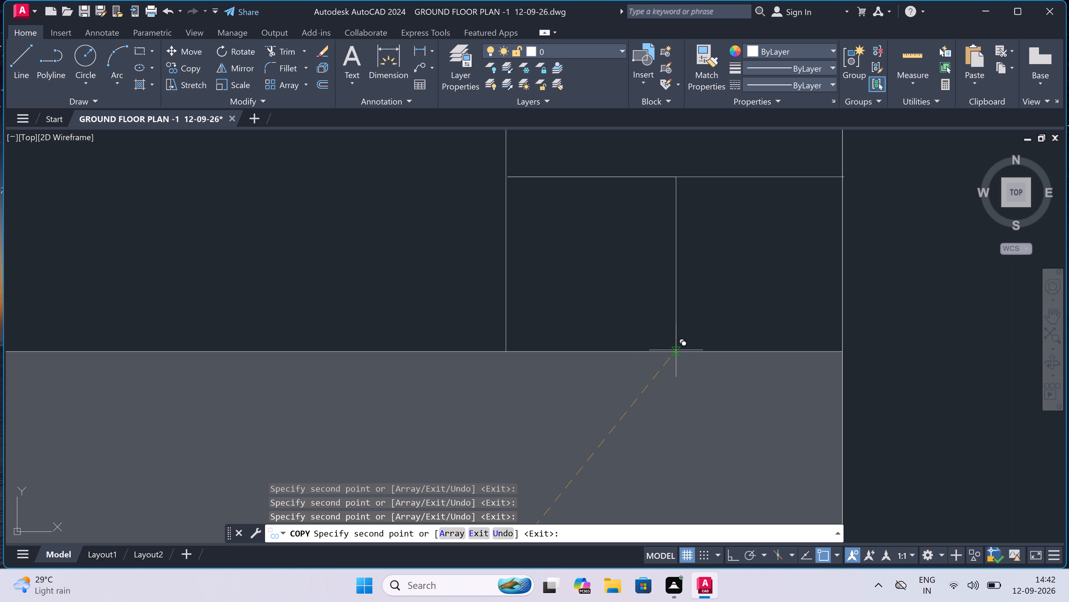
left_click(675, 350)
Place the last copy of the brick courses in the right outer wall's top storey, on the third slab, and end the copy.
scroll(675, 350, "down", 7)
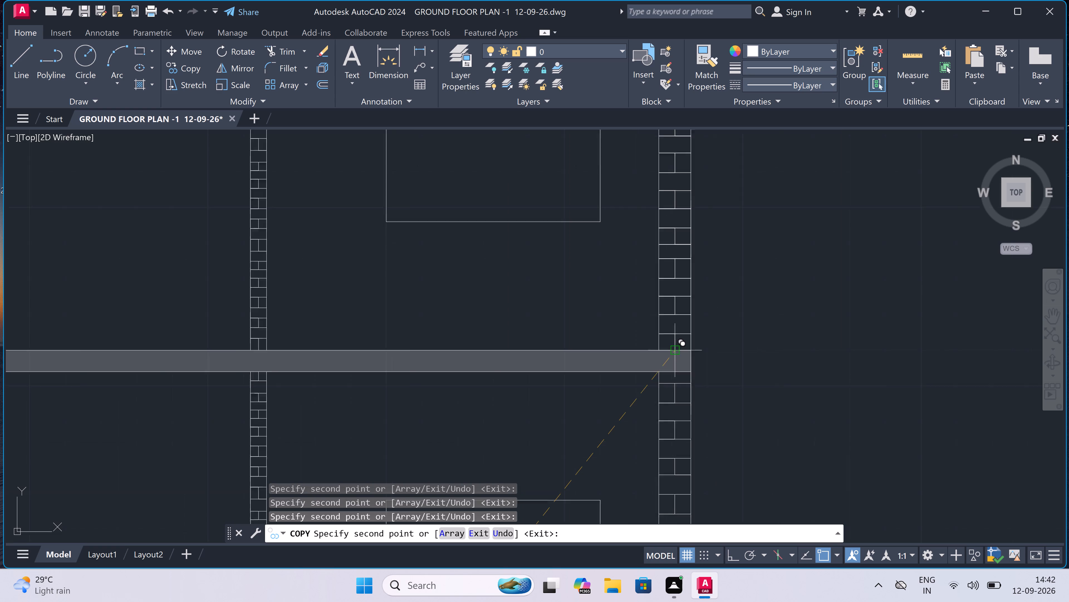
scroll(675, 350, "down", 3)
scroll(667, 298, "up", 5)
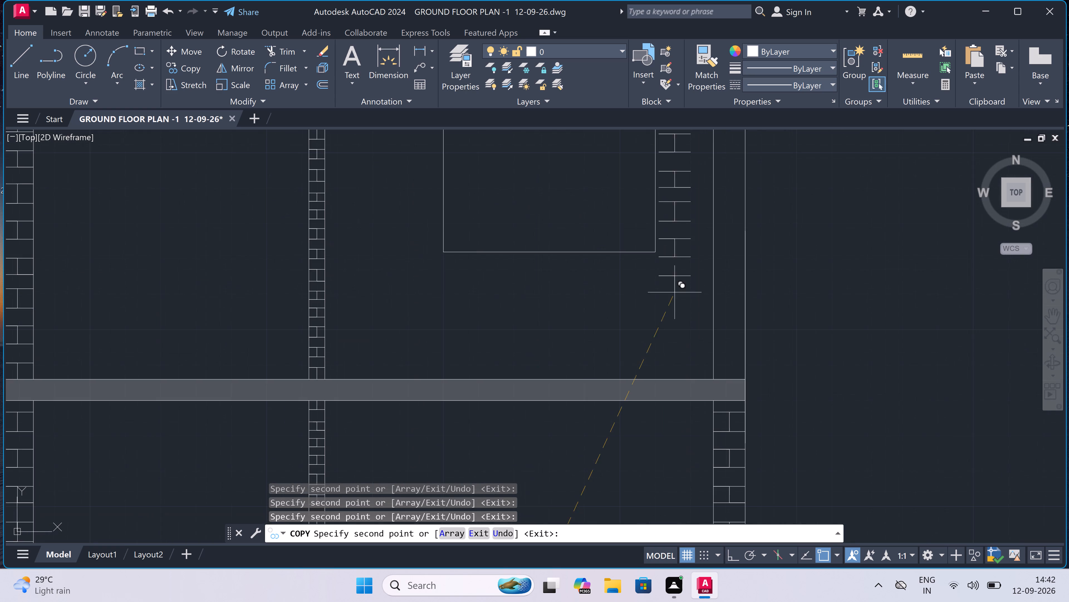
scroll(724, 351, "up", 2)
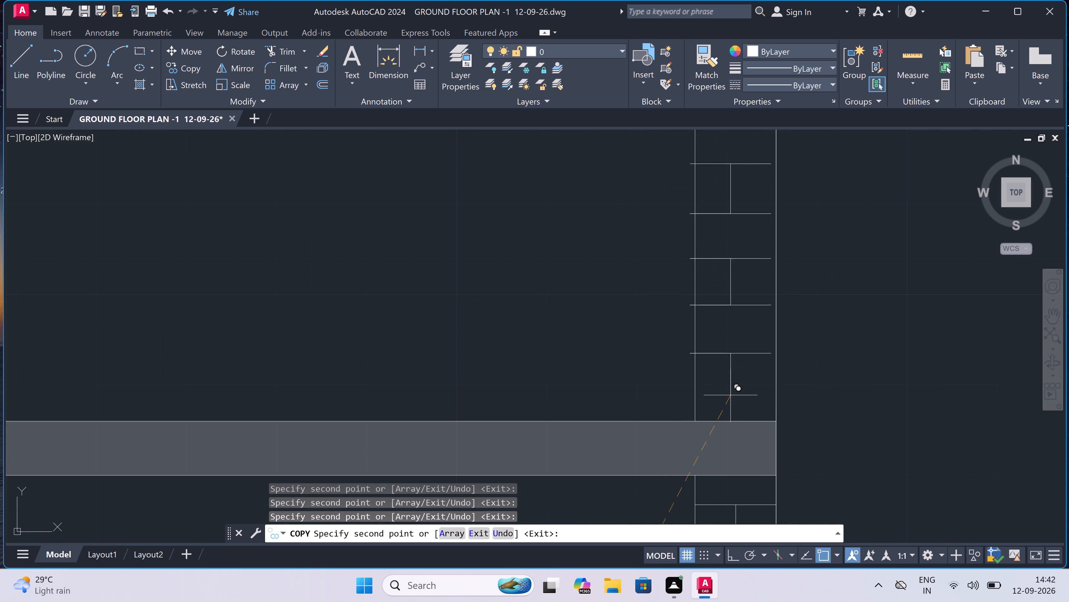
scroll(737, 415, "up", 3)
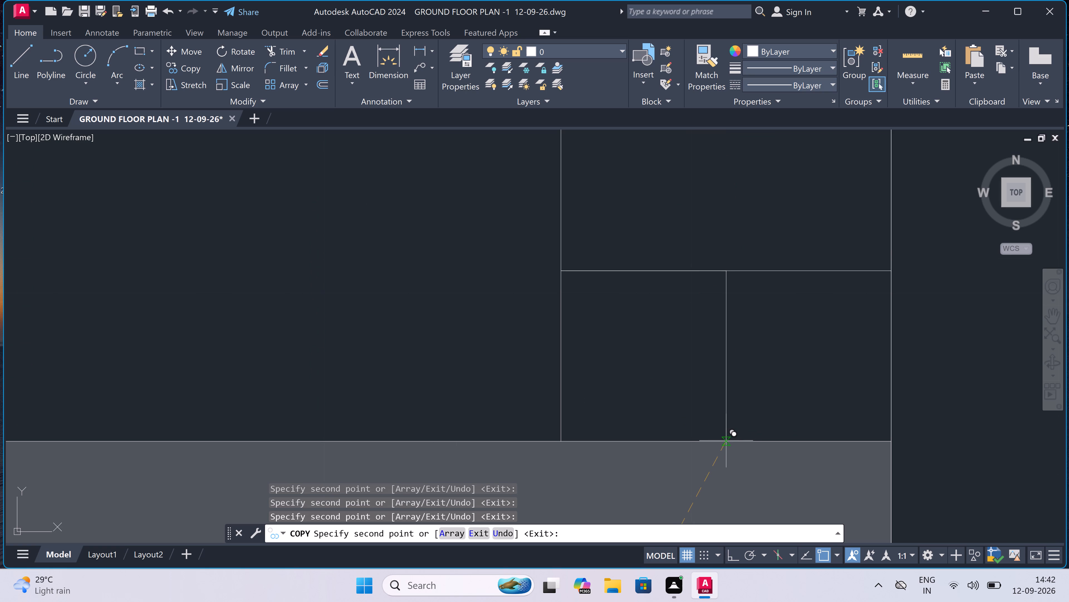
left_click(726, 441)
key("Escape")
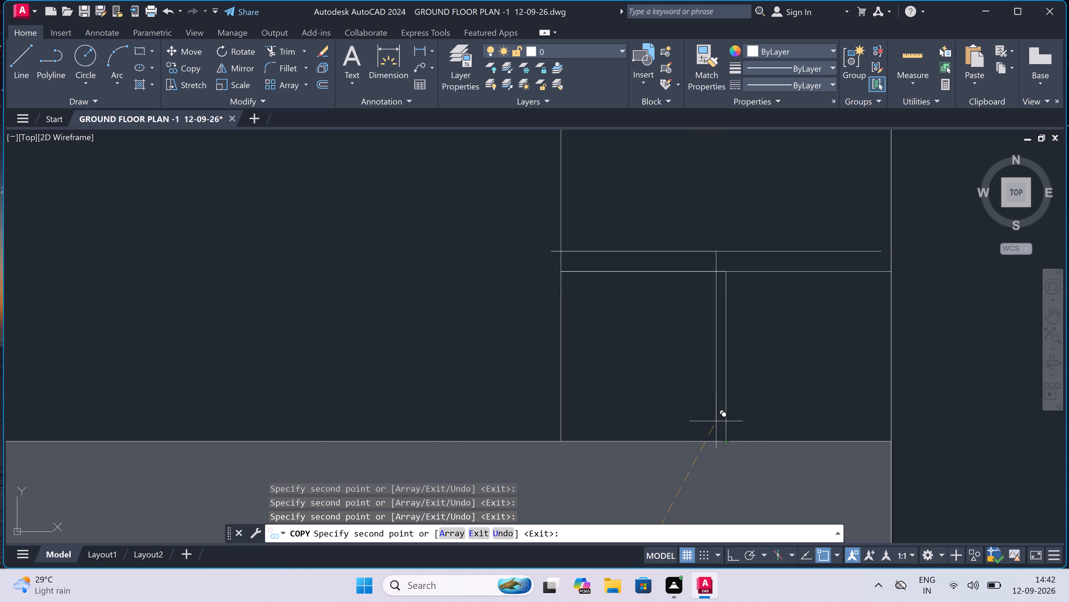
Add the multiline text label PARAPET WALL-3'6" outside SECTION-AA, to the right of the parapet.
scroll(692, 397, "down", 12)
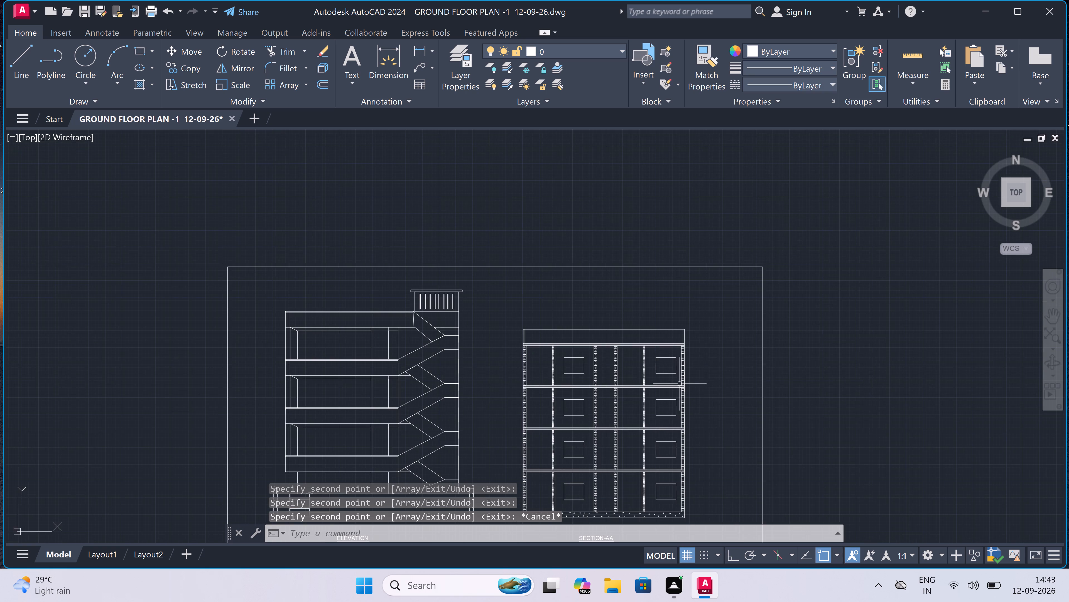
scroll(680, 384, "down", 3)
scroll(698, 417, "up", 3)
scroll(672, 403, "up", 3)
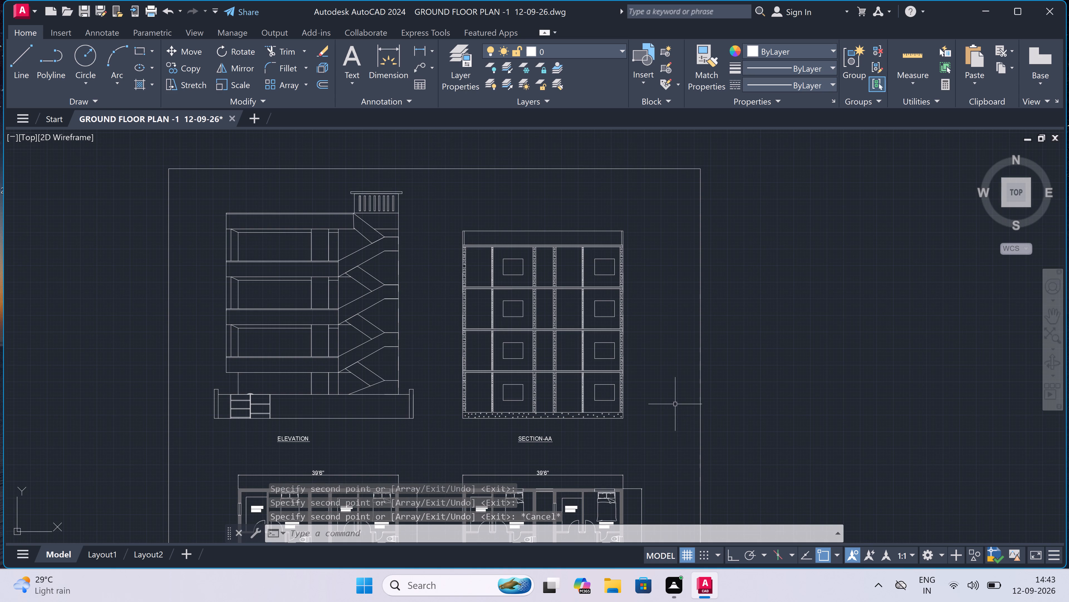
scroll(672, 403, "down", 2)
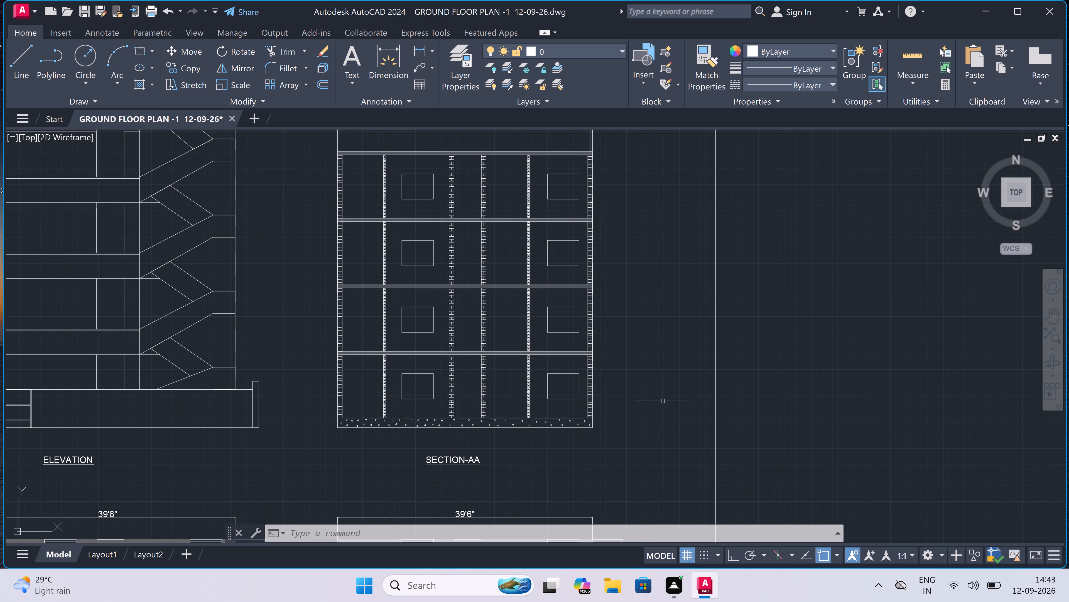
scroll(654, 398, "down", 3)
scroll(657, 337, "up", 5)
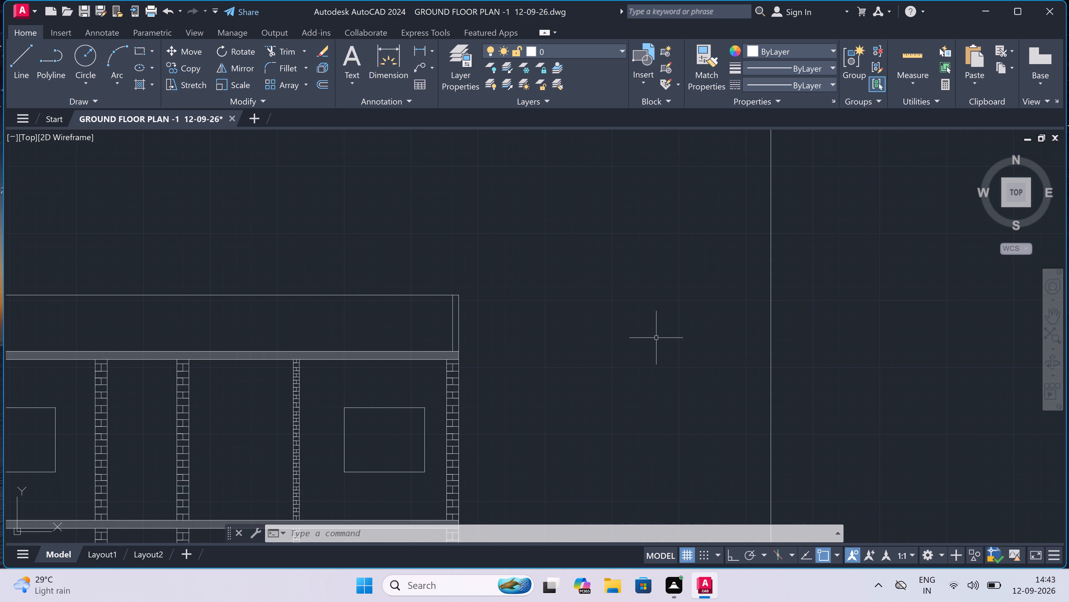
type("MT")
key("space")
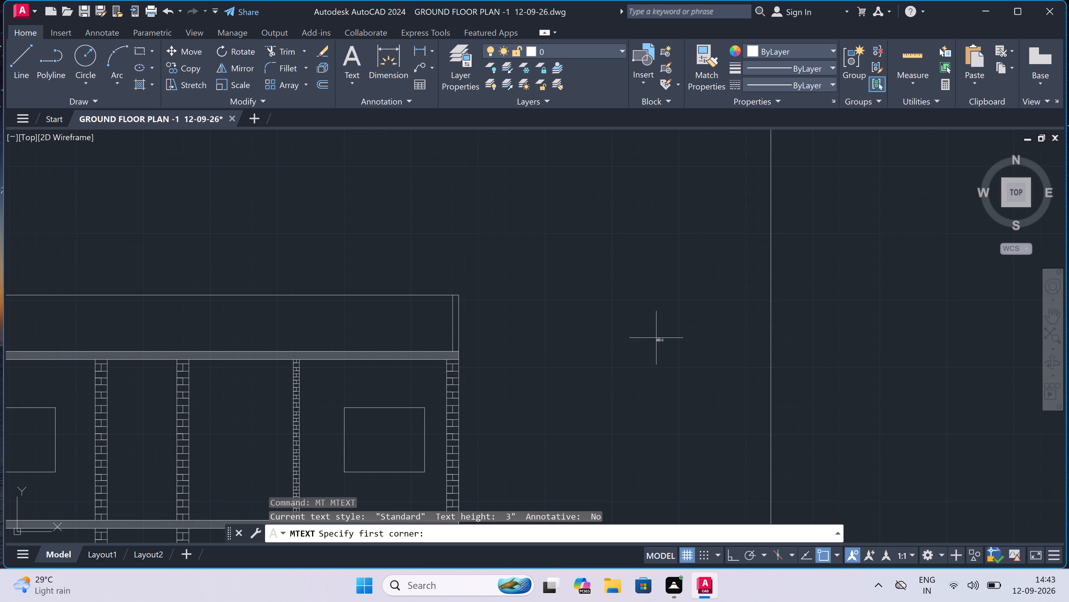
left_click_drag(503, 297, 507, 302)
left_click_drag(664, 331, 666, 334)
type("PARAPET W")
key("a")
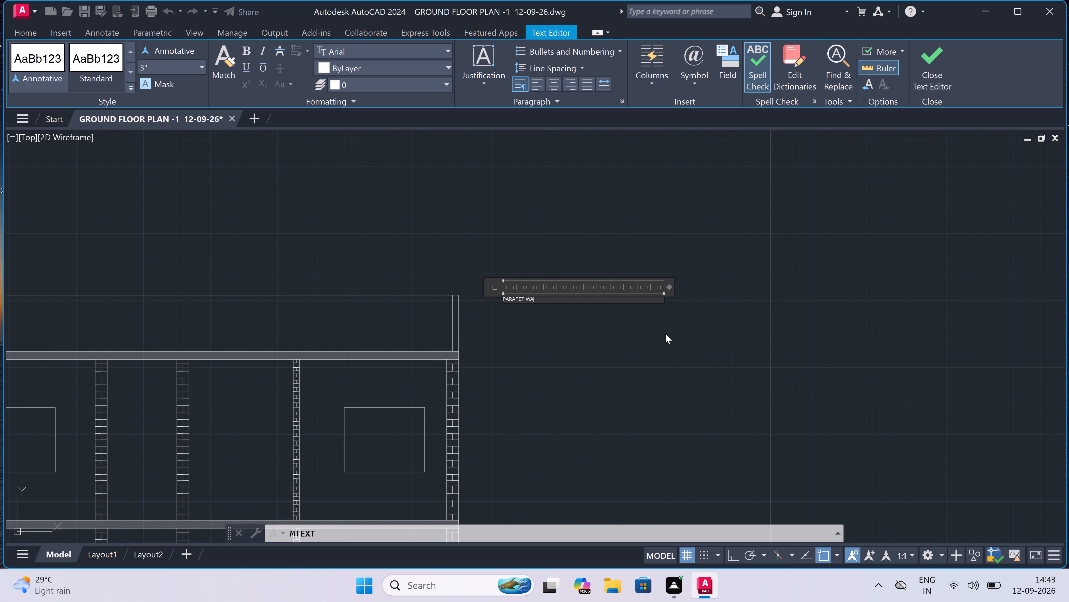
type("LL")
key("minus")
type("3'6\"")
scroll(513, 314, "up", 3)
left_click(586, 303)
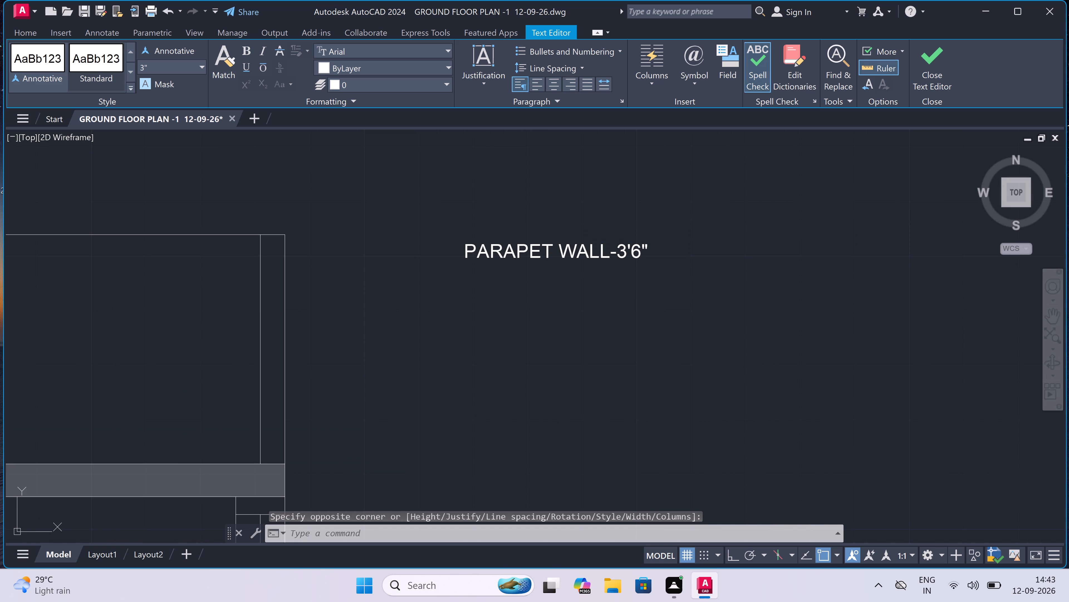
Move the PARAPET WALL-3'6" label farther out from the wall and down to about the parapet's mid-height.
scroll(675, 233, "down", 1)
left_click_drag(671, 234, 652, 239)
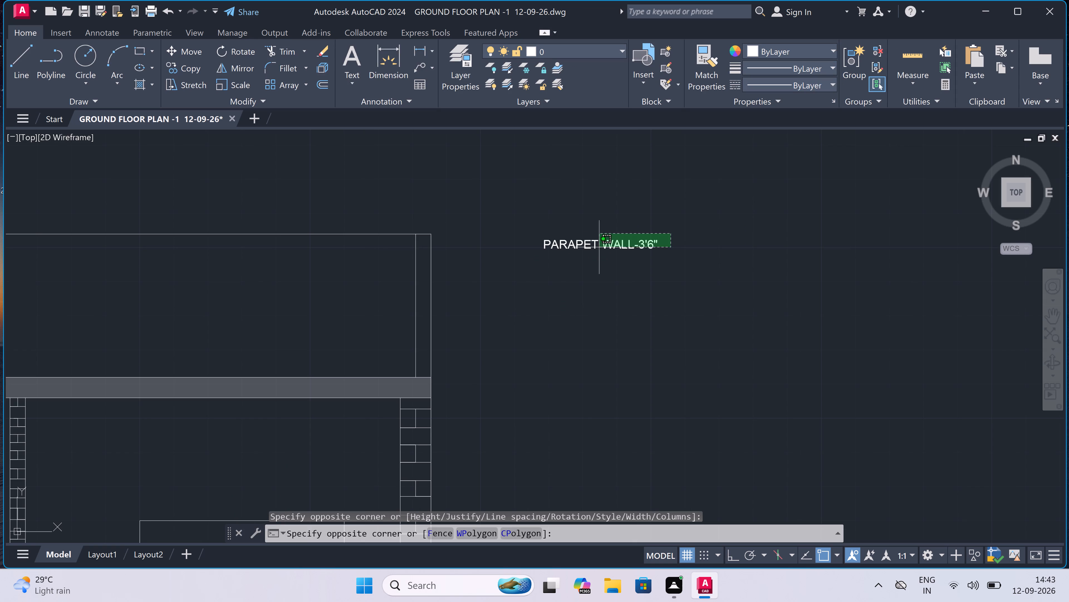
double_click(545, 261)
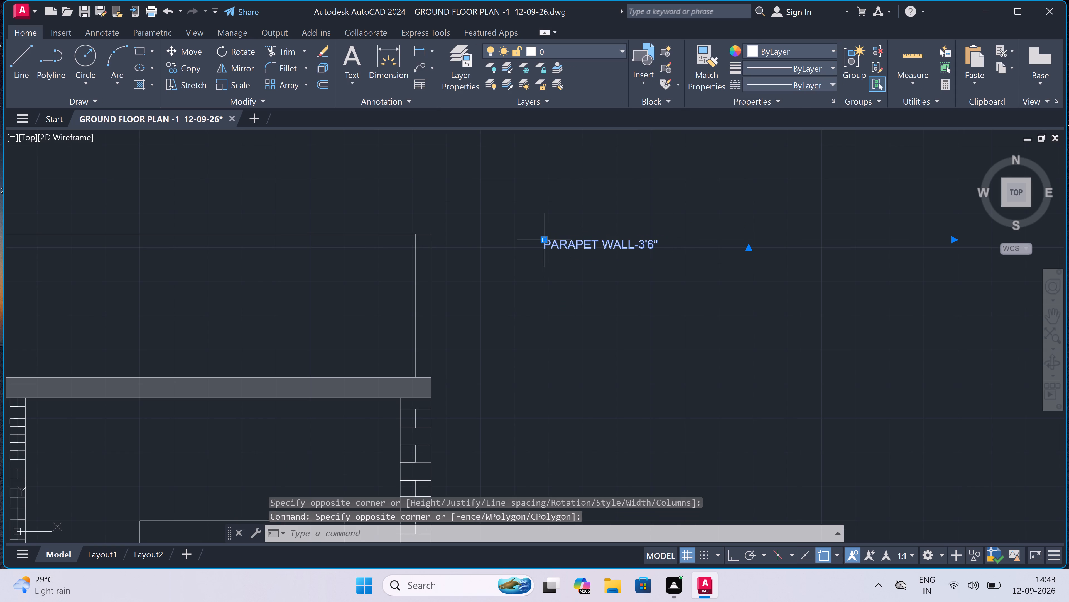
left_click_drag(545, 237, 549, 240)
left_click(553, 244)
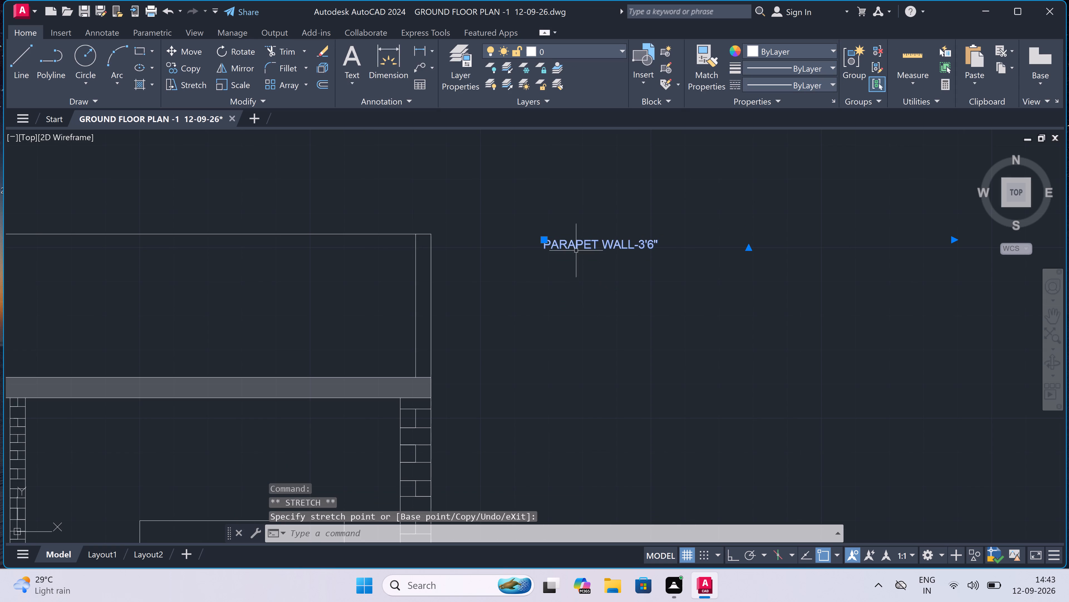
left_click(546, 239)
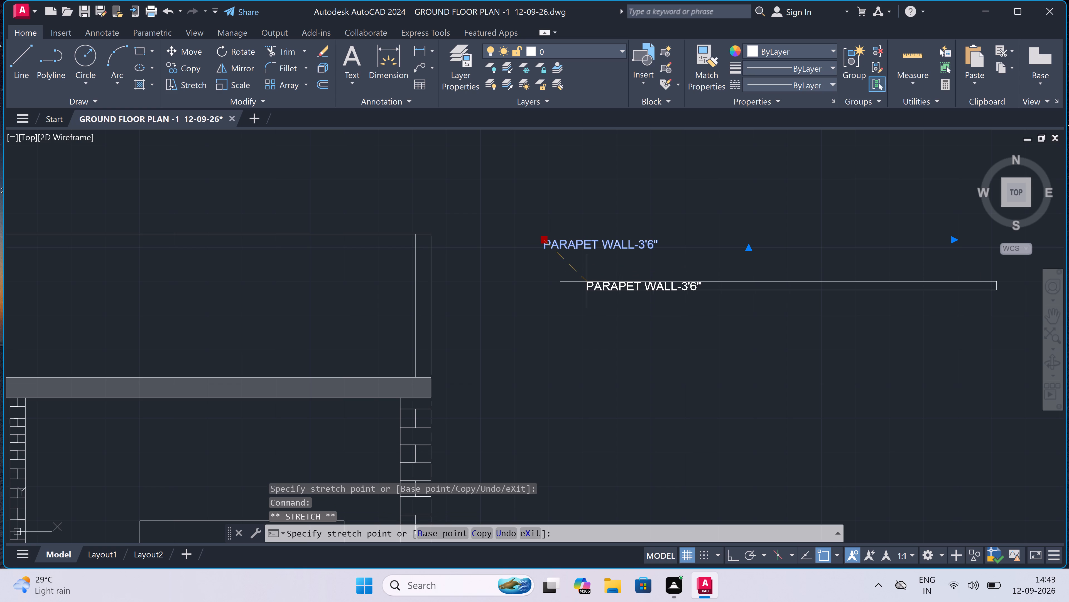
left_click(635, 293)
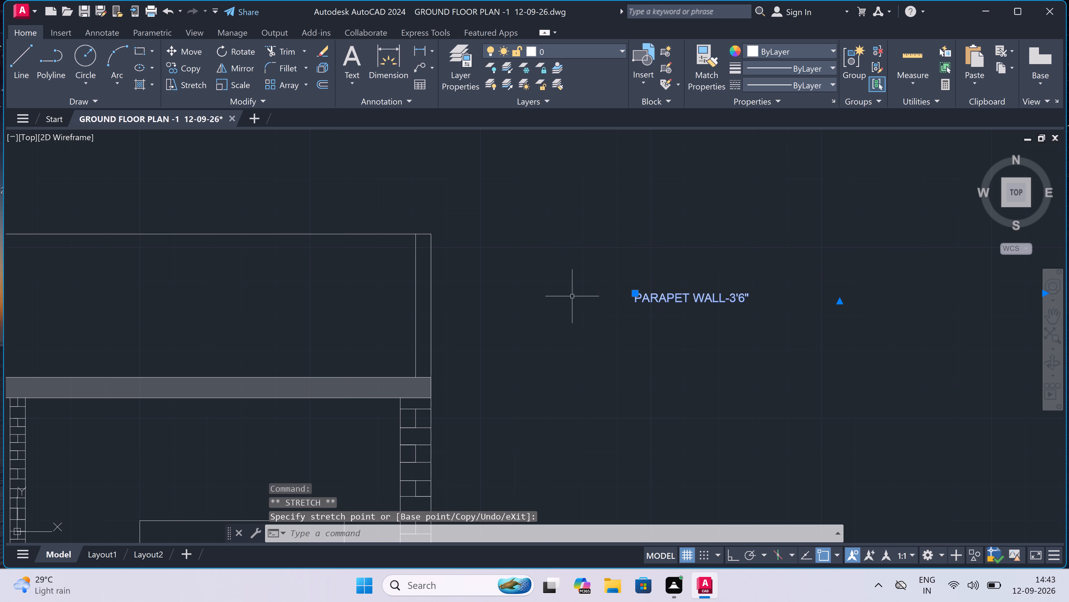
key("Escape")
Add the multiline text label SLAB-6" below the parapet label, beside the right end of SECTION-AA's roof slab.
scroll(562, 278, "down", 4)
scroll(591, 318, "up", 3)
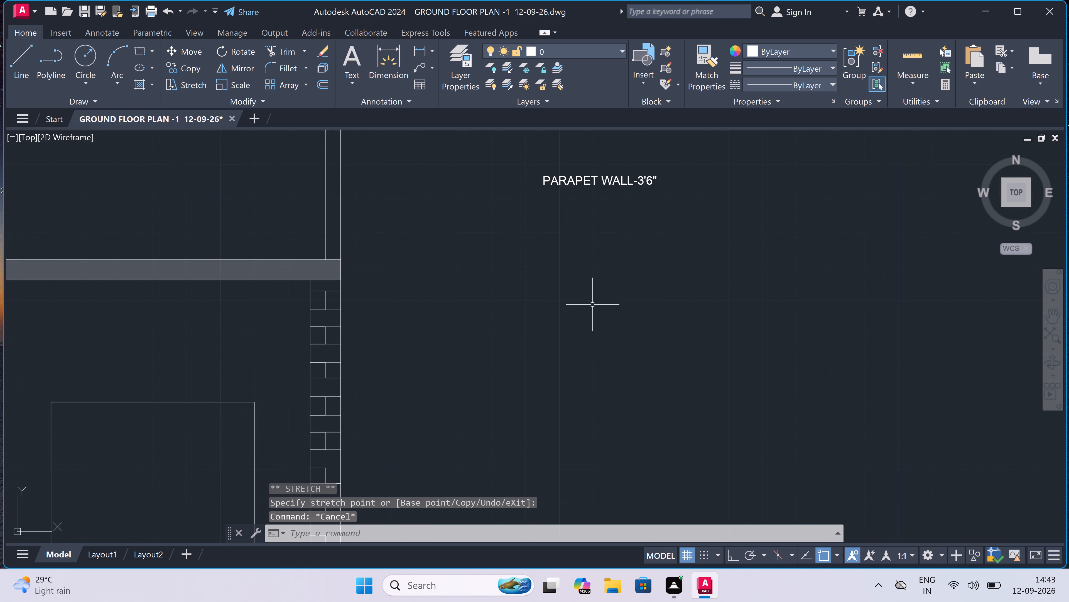
type("MT")
key("space")
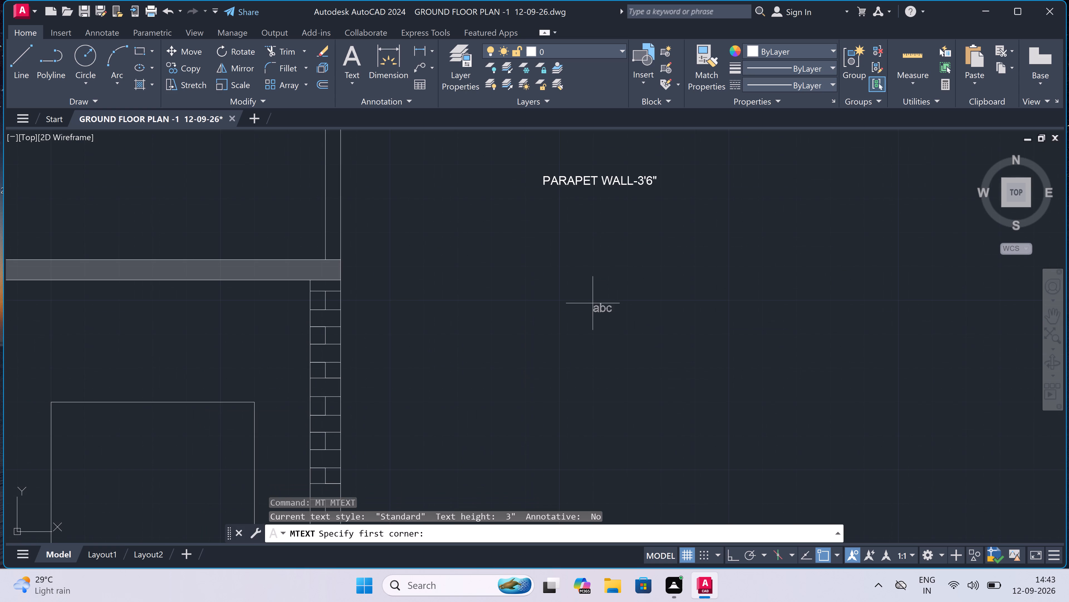
left_click(544, 246)
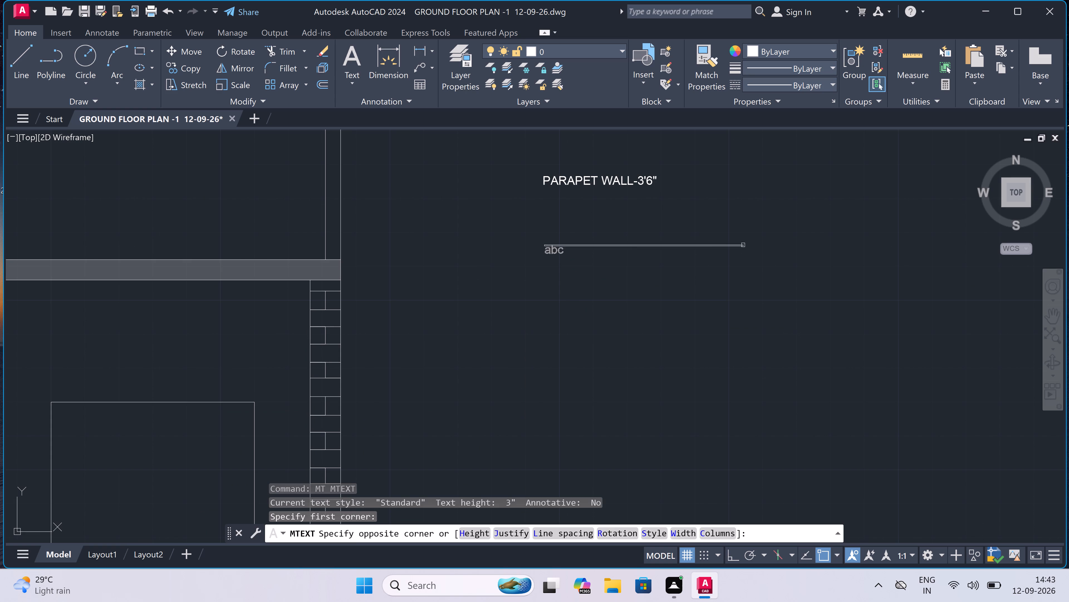
left_click(760, 271)
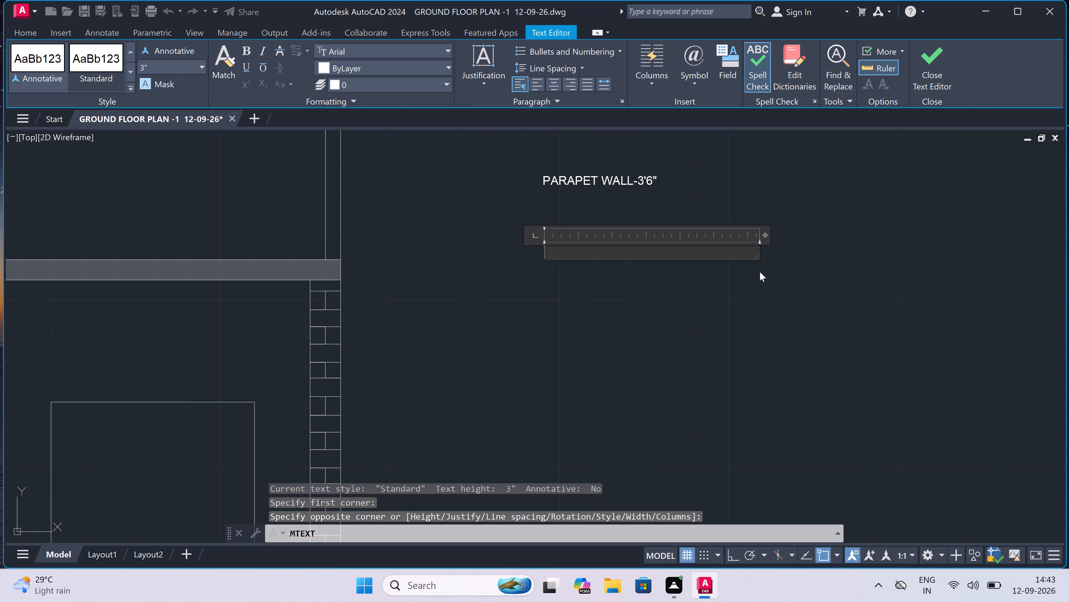
type("SLAB")
key("minus")
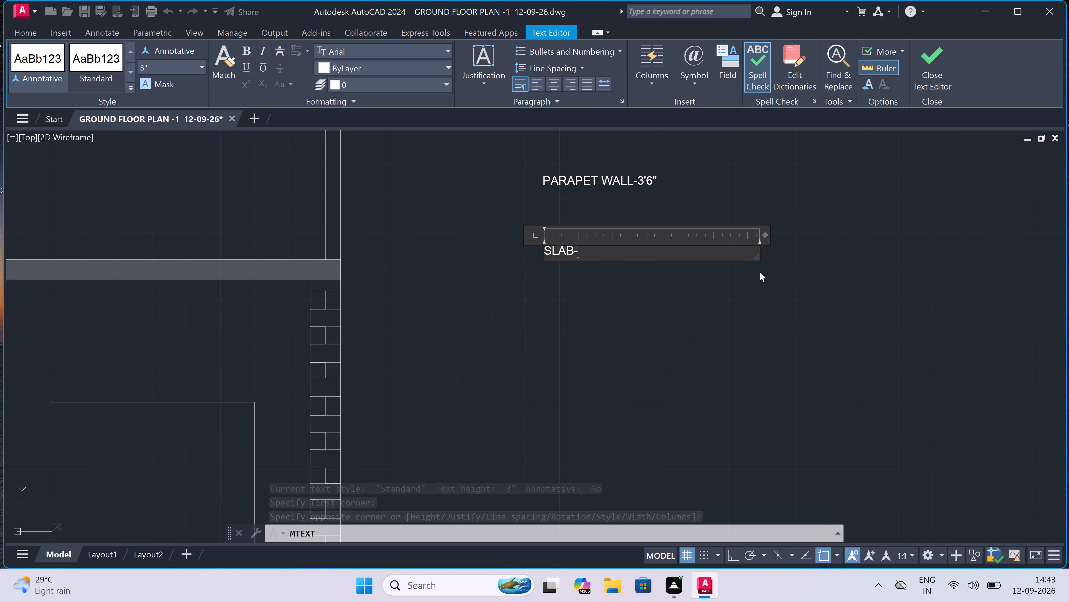
type("6\"")
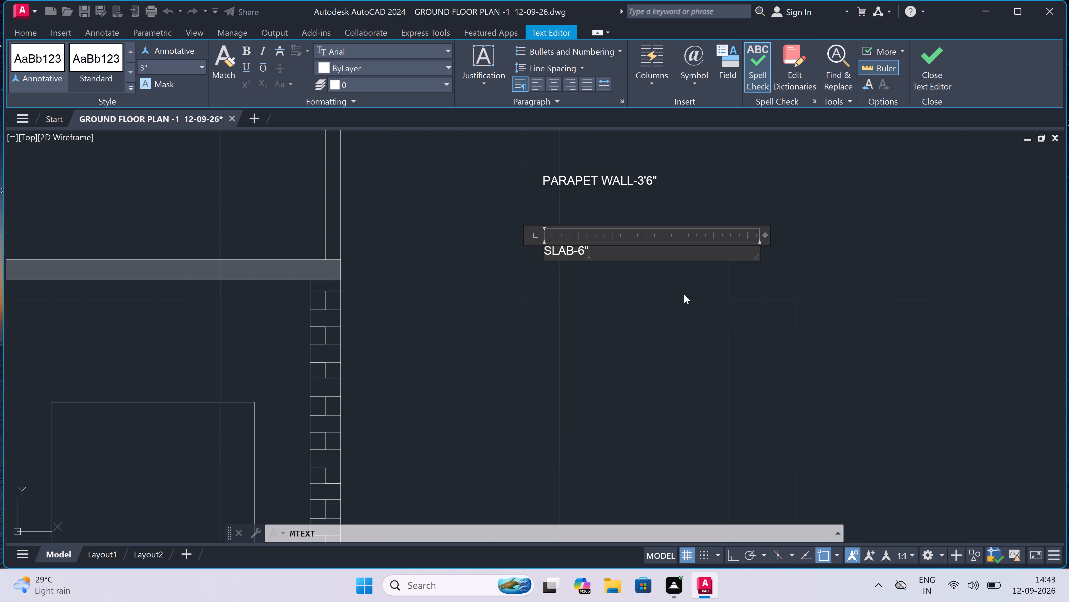
left_click(665, 292)
Add the multiline text label WALL-10' below the slab label, beside the top storey's right outer wall.
scroll(664, 291, "down", 9)
scroll(665, 331, "up", 5)
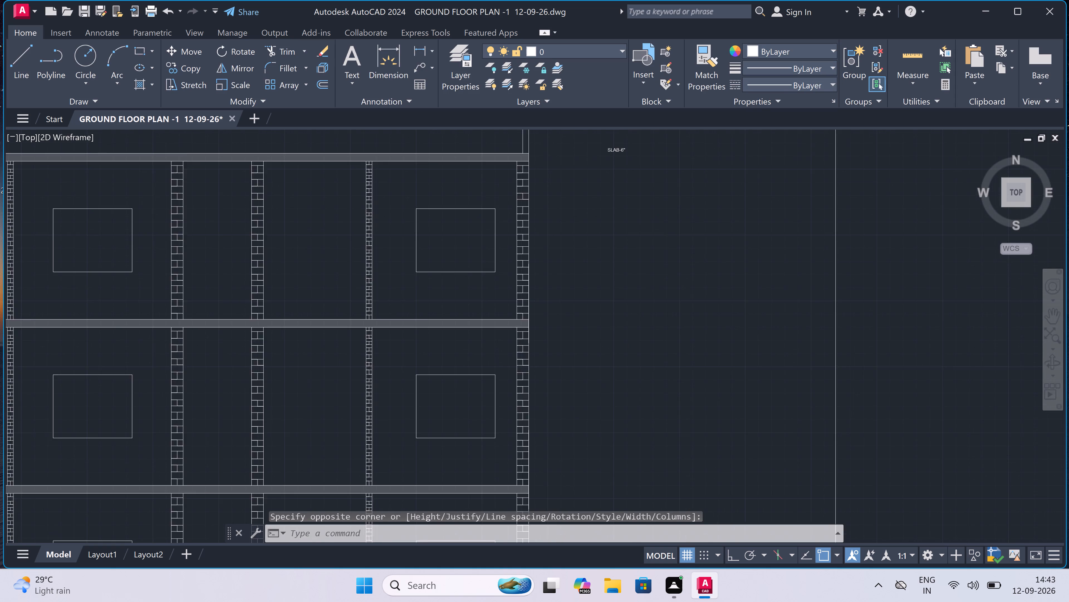
scroll(663, 298, "down", 3)
scroll(678, 248, "up", 3)
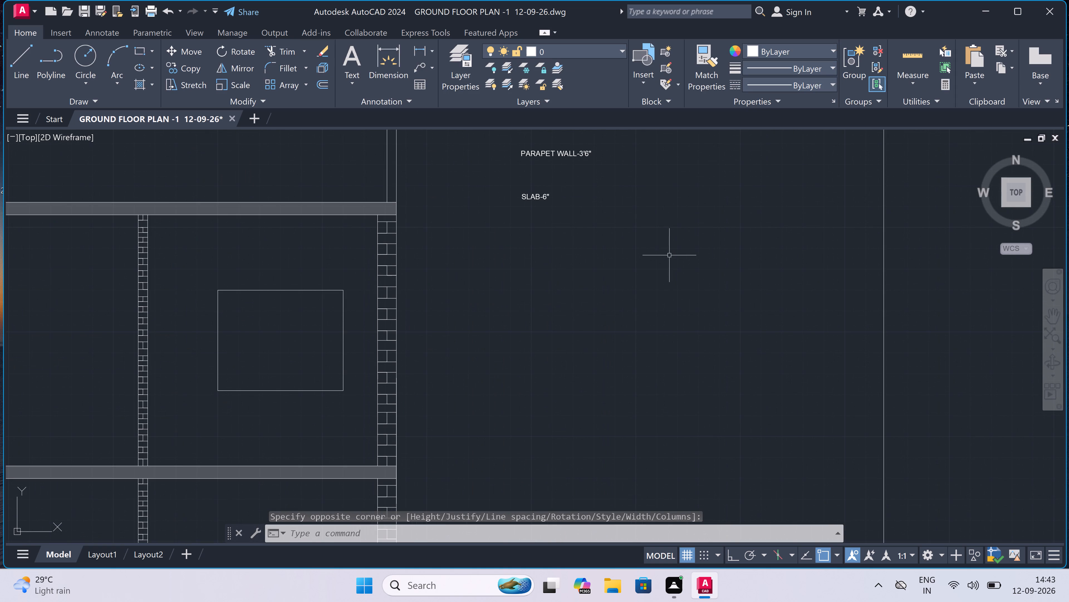
type("MT")
key("space")
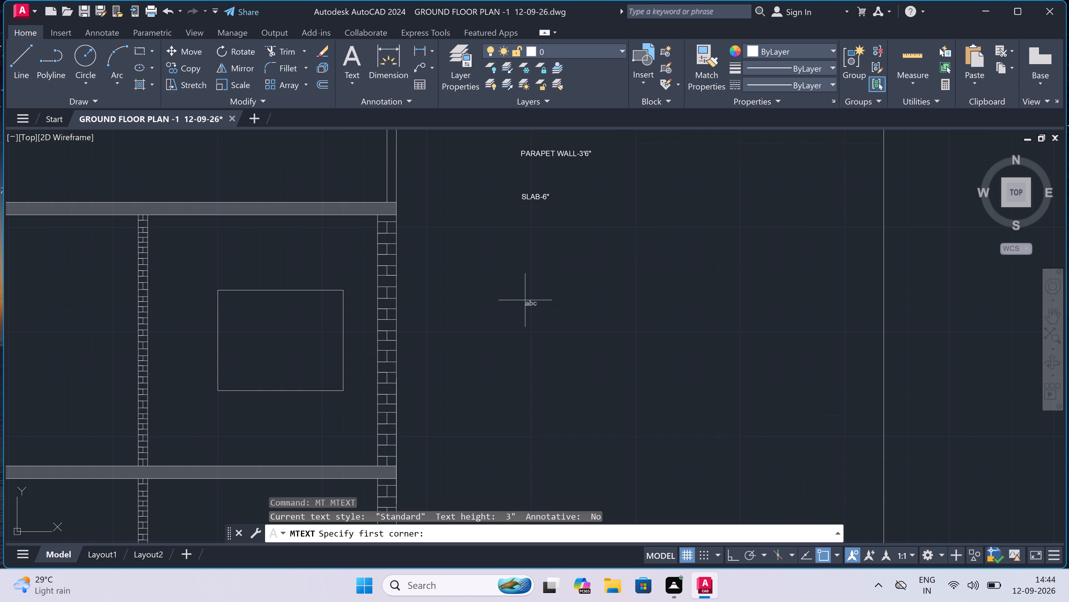
left_click_drag(534, 302, 536, 305)
left_click(737, 346)
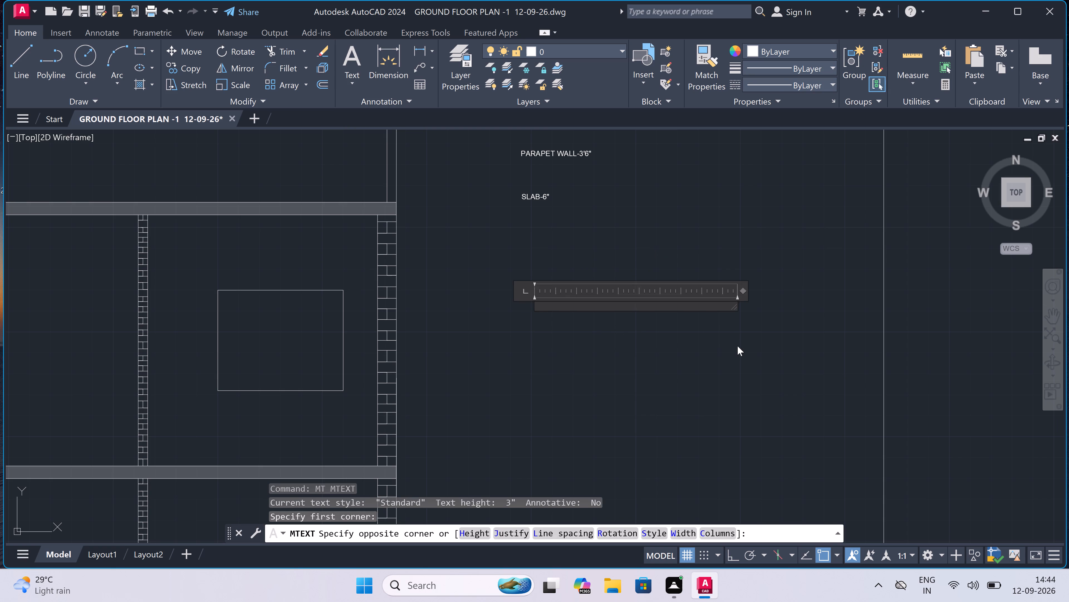
type("WA;;")
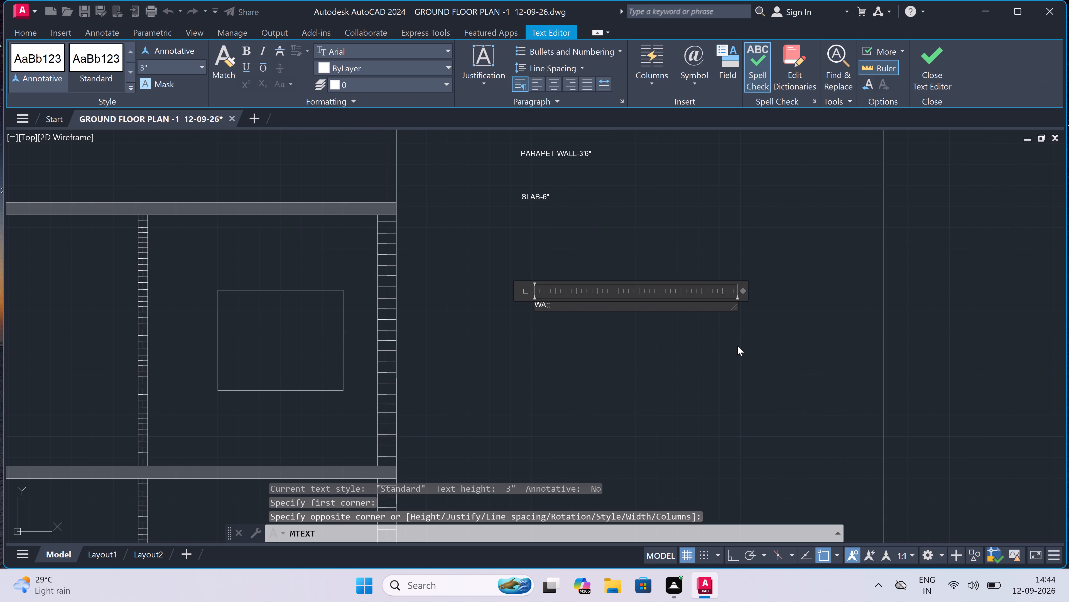
key("BackSpace")
key("BackSpace")
type("LL")
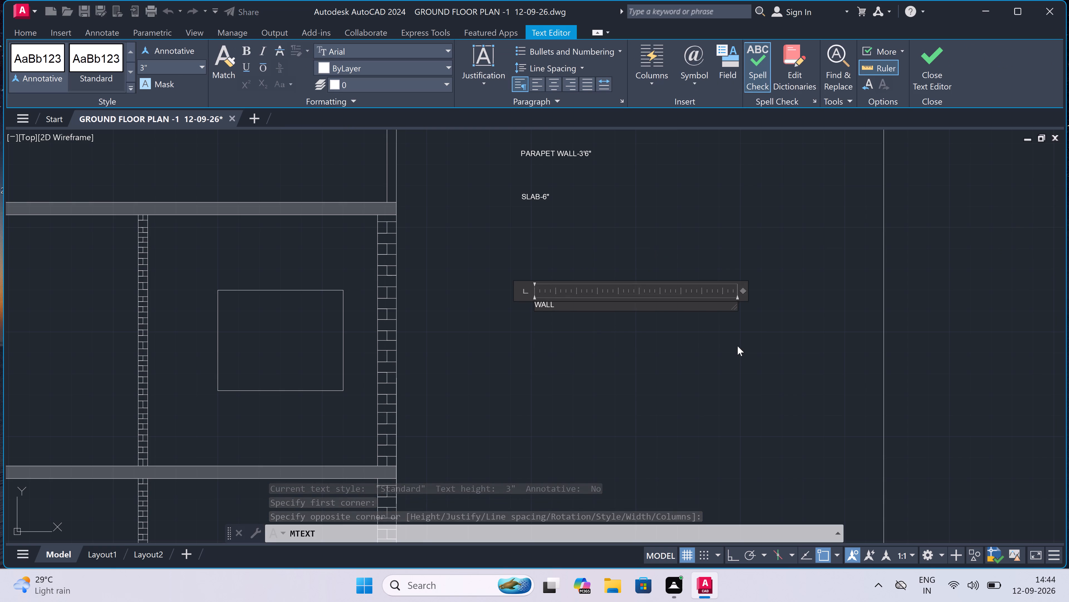
type("-10'")
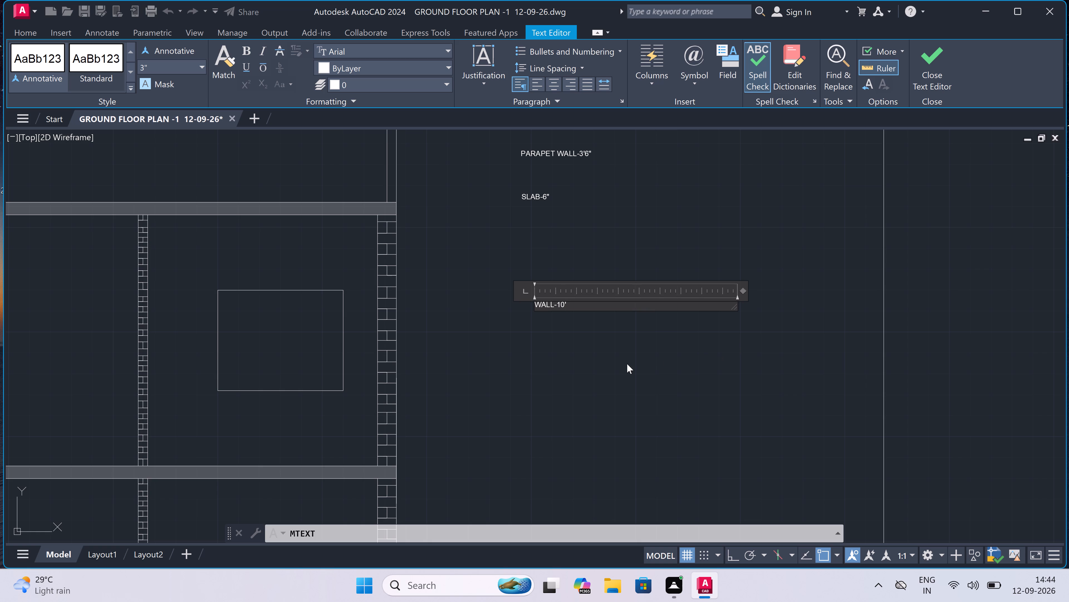
left_click(627, 364)
Add the multiline text label BRICK WALL inside SECTION-AA's top storey, just right of the right-hand thick inner wall.
scroll(627, 364, "down", 3)
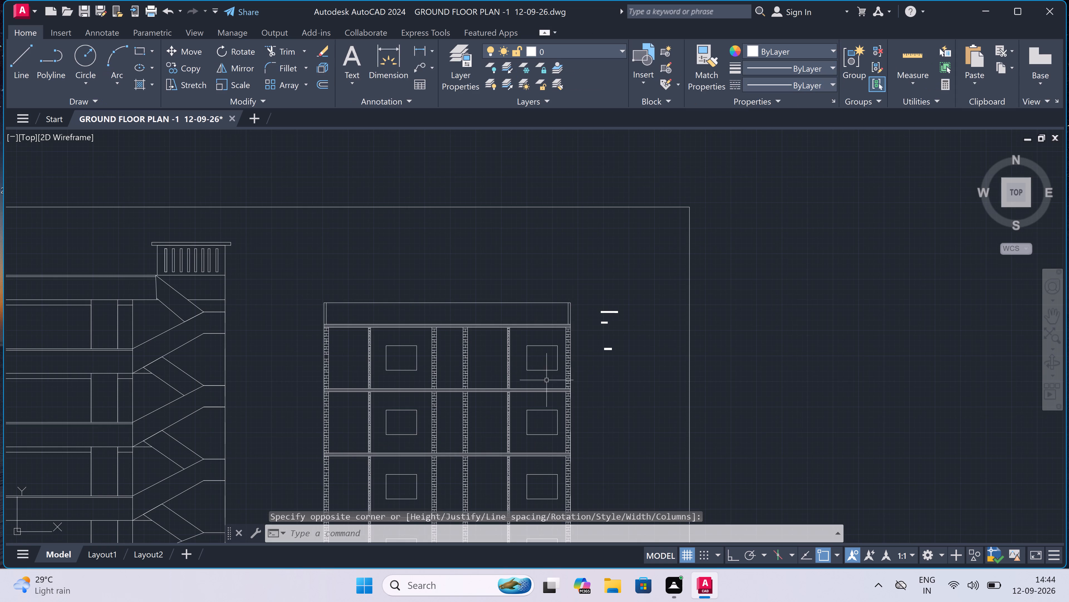
scroll(501, 362, "up", 4)
scroll(500, 362, "down", 1)
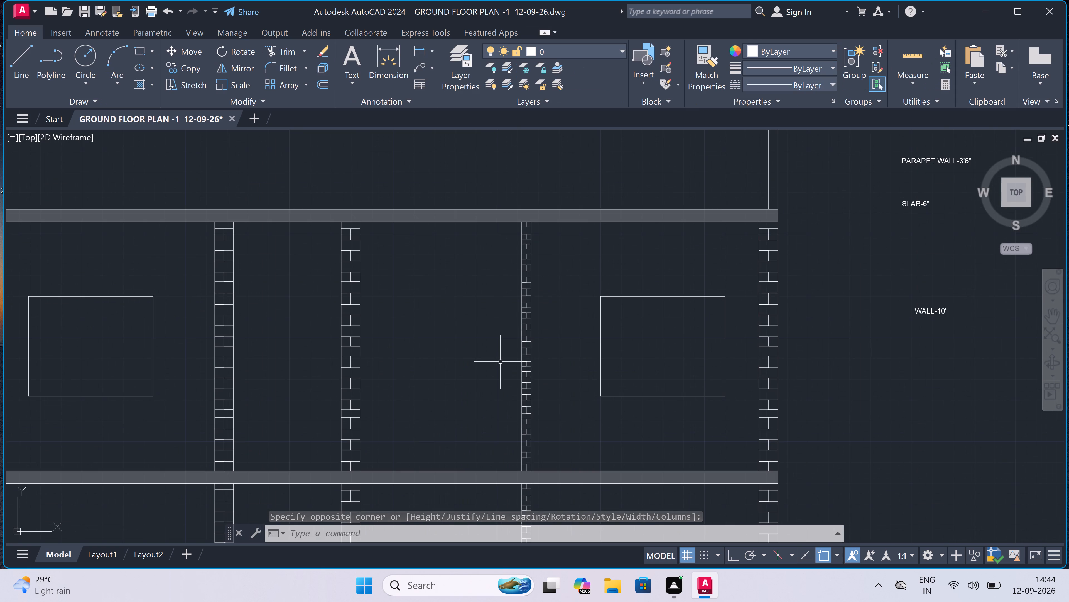
type("MT")
key("space")
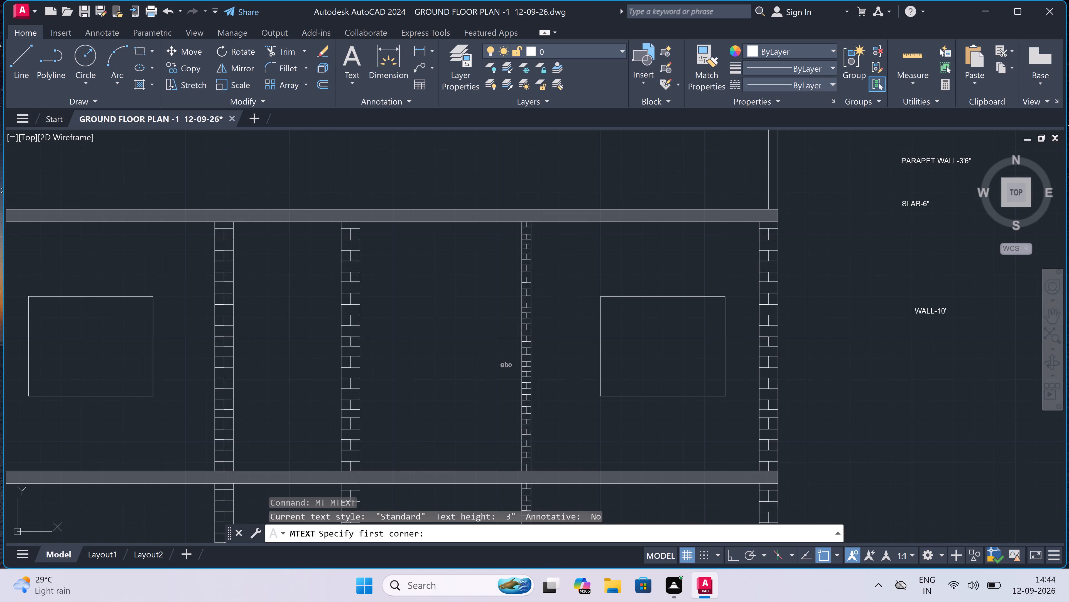
left_click(378, 336)
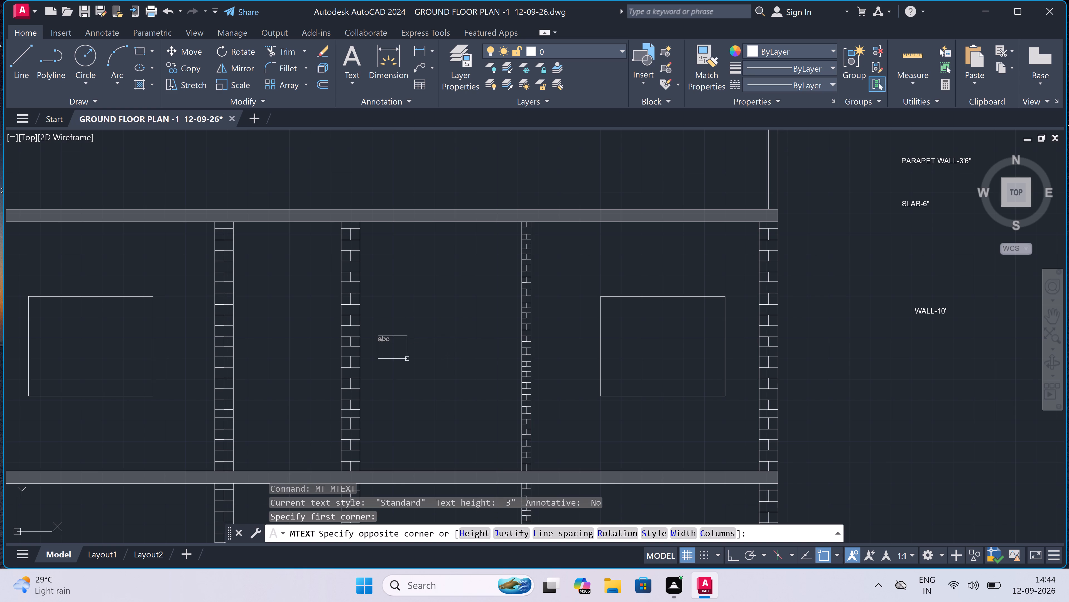
left_click(444, 345)
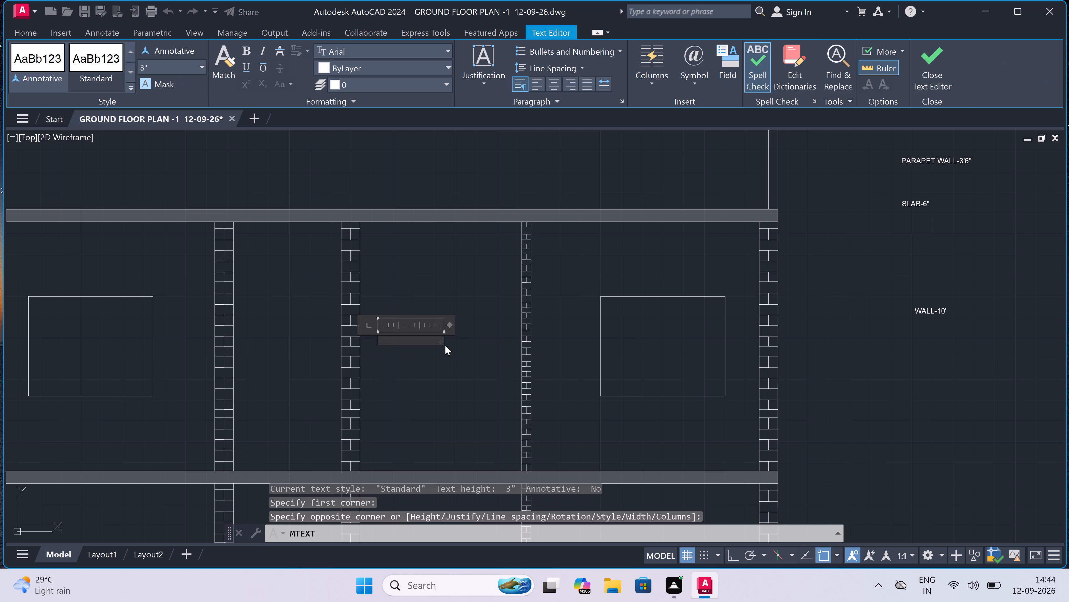
type("BRICK")
key("space")
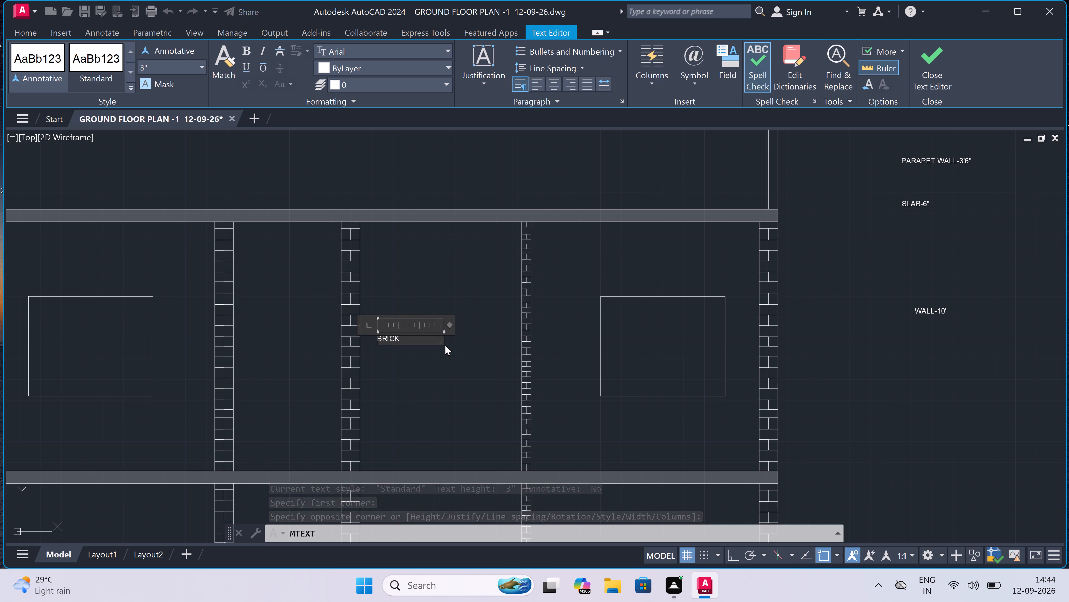
type("WALL")
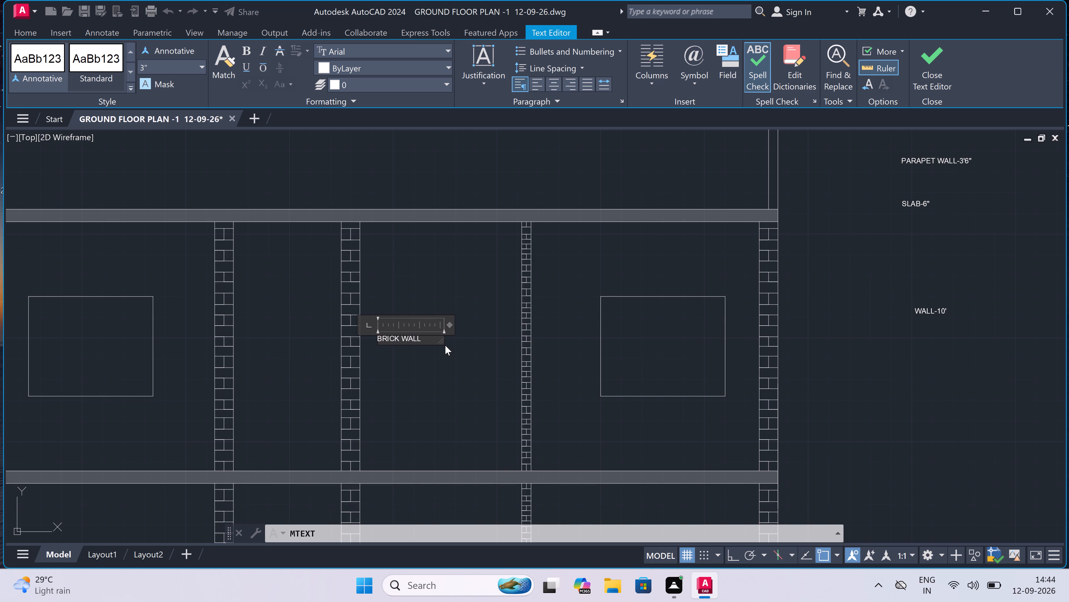
left_click(429, 353)
Add the multiline text label GROUND FLOOR -1'6" outside SECTION-AA, to the right of the concrete-hatched base slab.
scroll(425, 306, "down", 3)
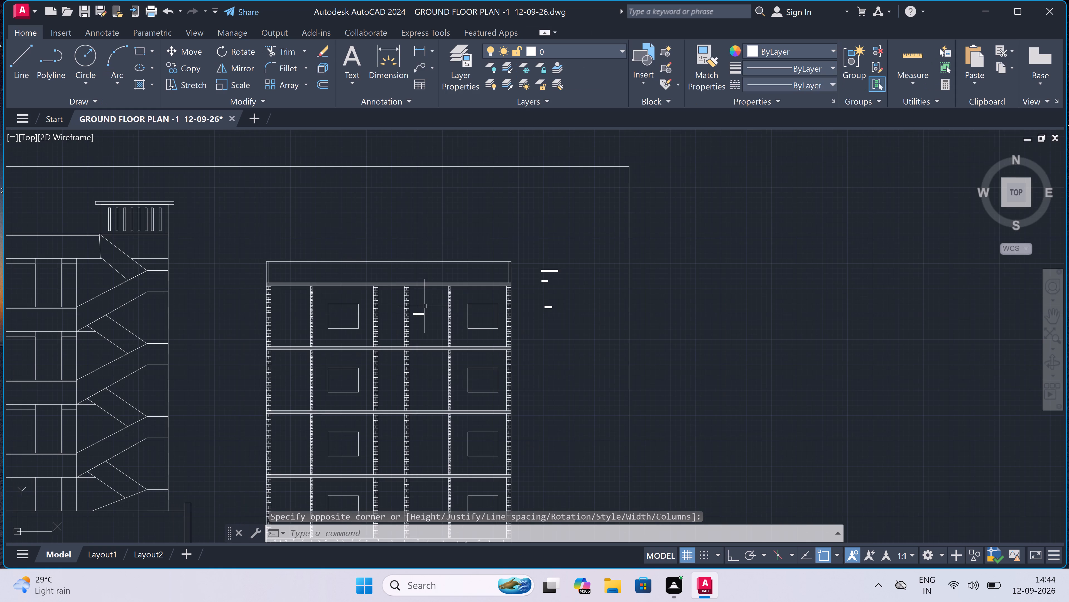
scroll(425, 306, "down", 1)
scroll(431, 363, "up", 1)
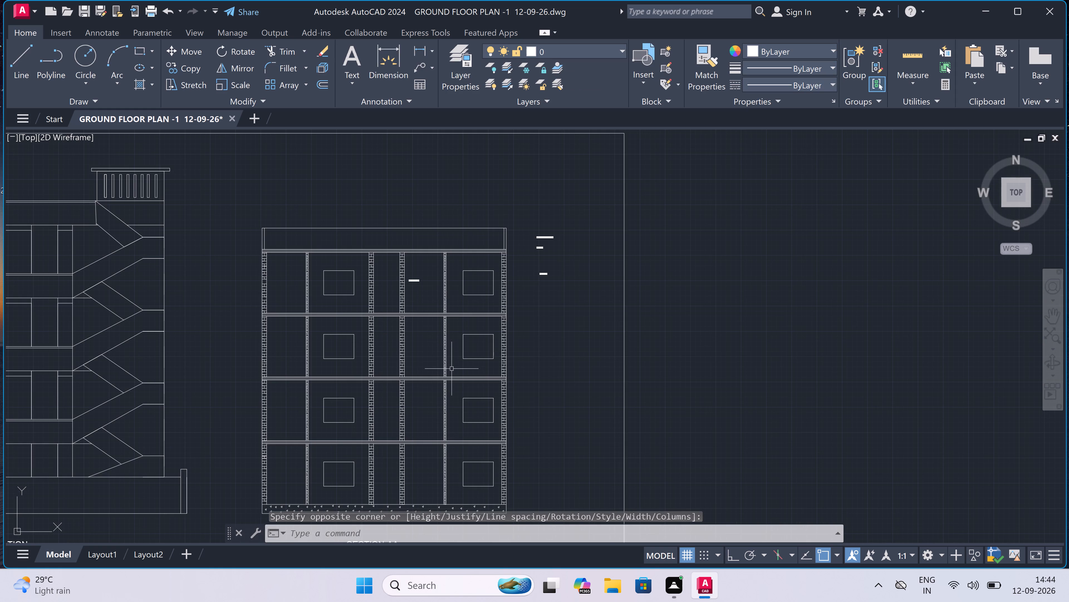
scroll(511, 358, "down", 2)
scroll(521, 412, "up", 5)
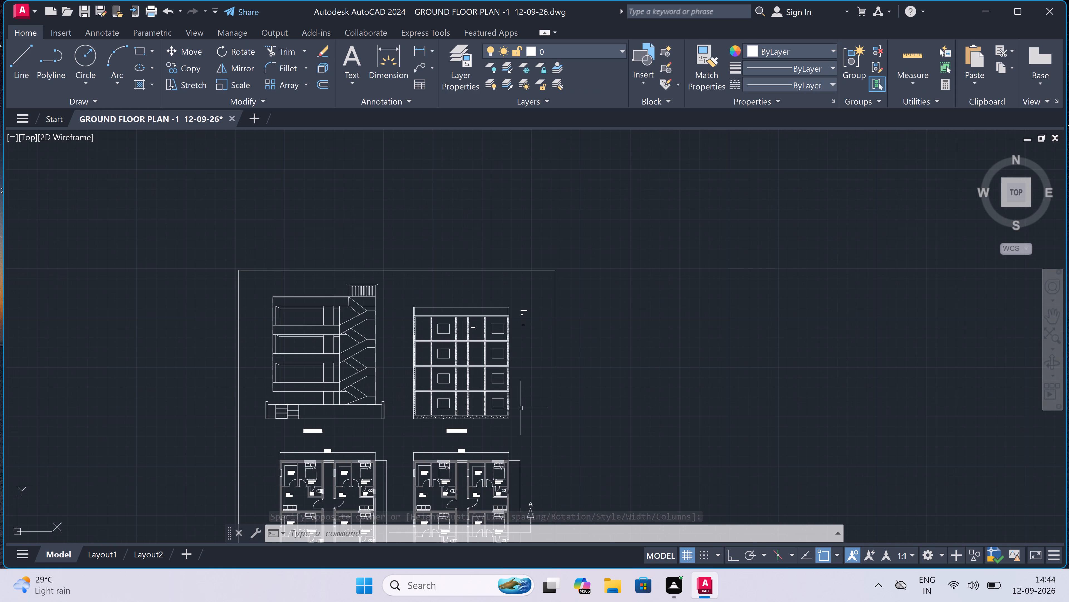
scroll(509, 445, "down", 1)
scroll(480, 464, "up", 2)
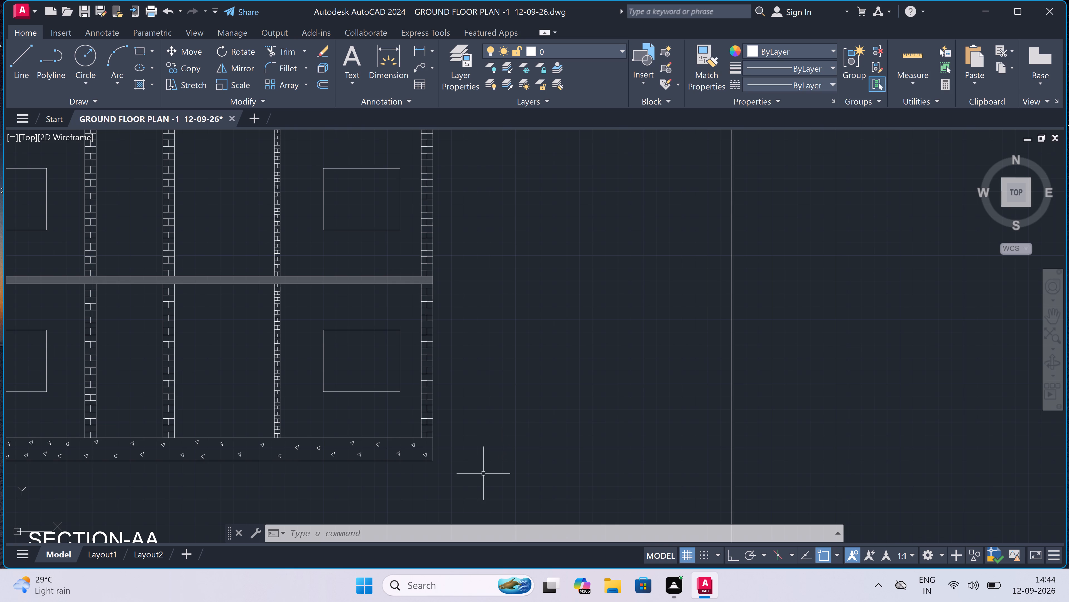
key("m")
type("T")
key("space")
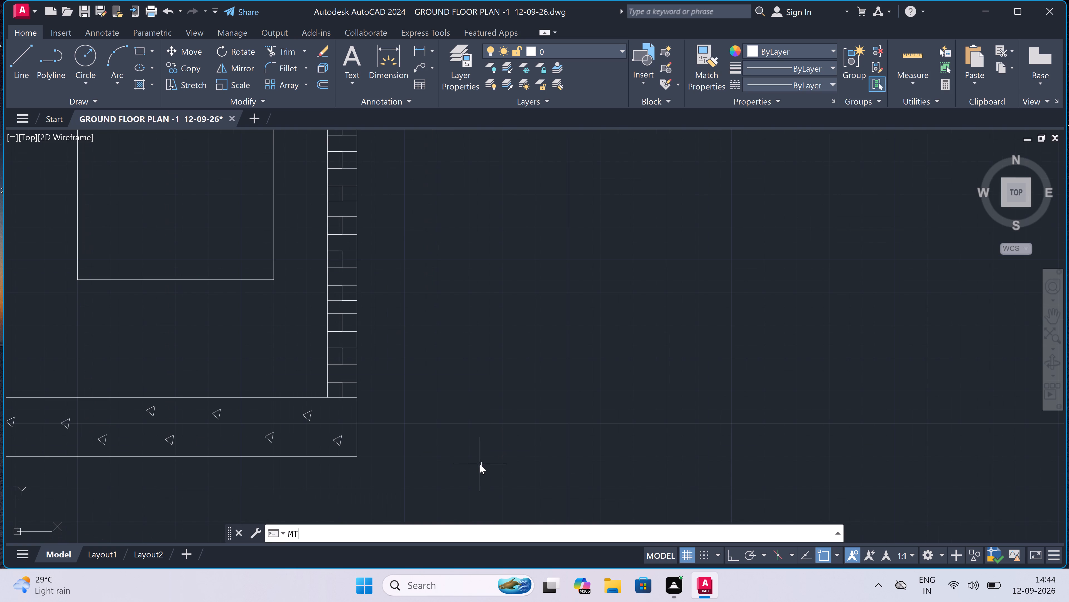
scroll(447, 412, "down", 1)
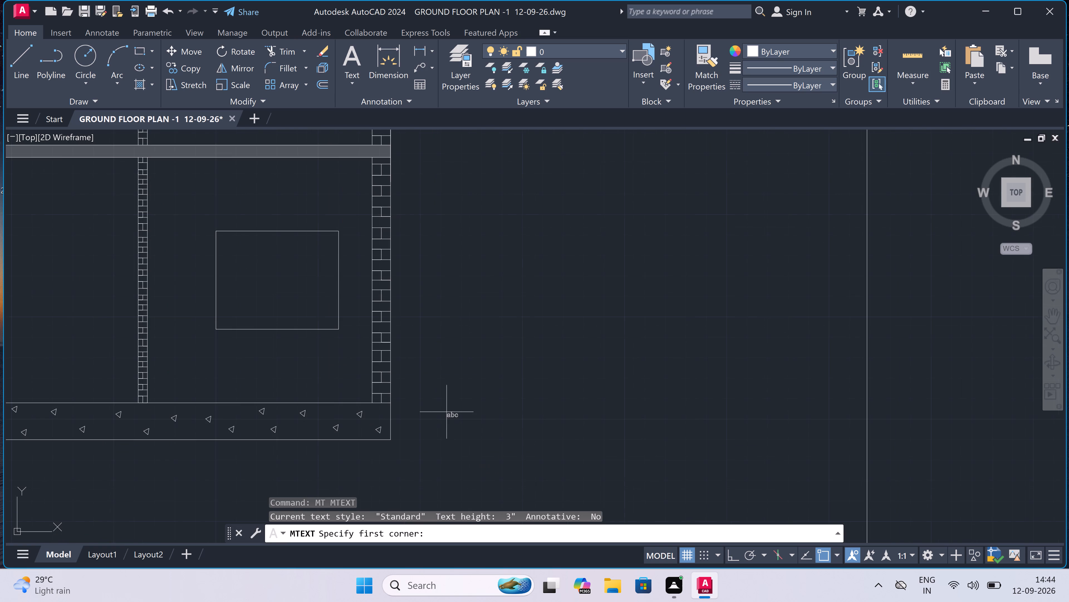
scroll(451, 411, "down", 3)
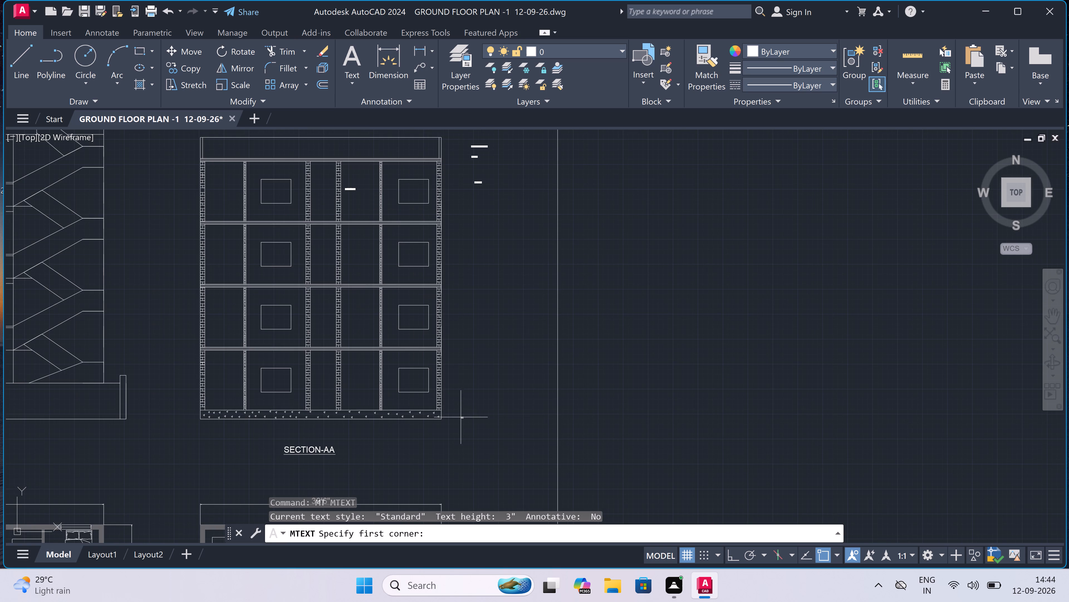
left_click(463, 412)
left_click_drag(524, 415, 526, 418)
scroll(504, 423, "up", 4)
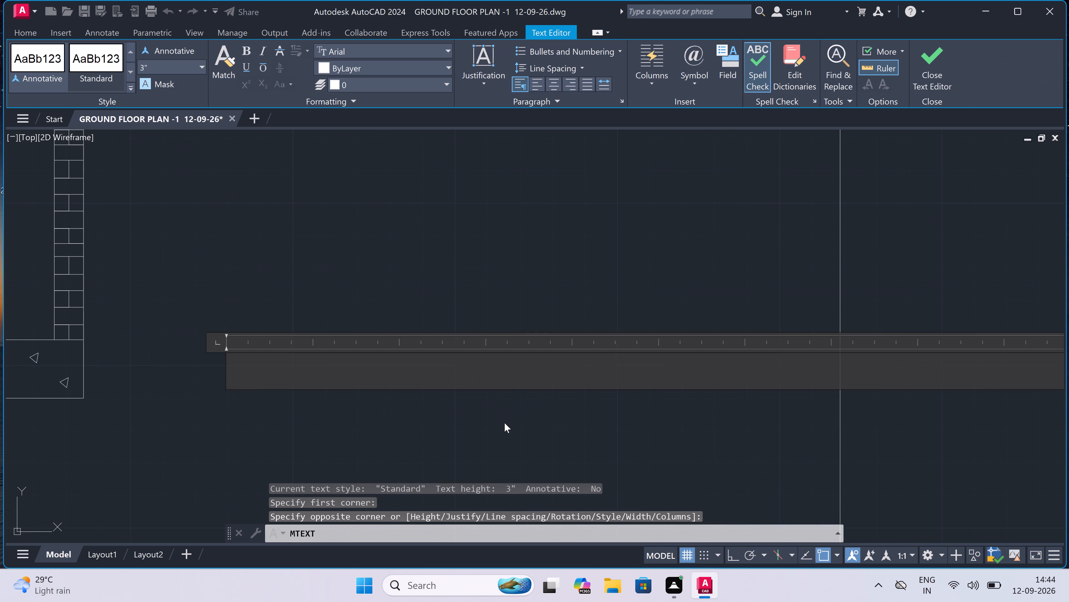
type("GROUND FLLO")
key("r")
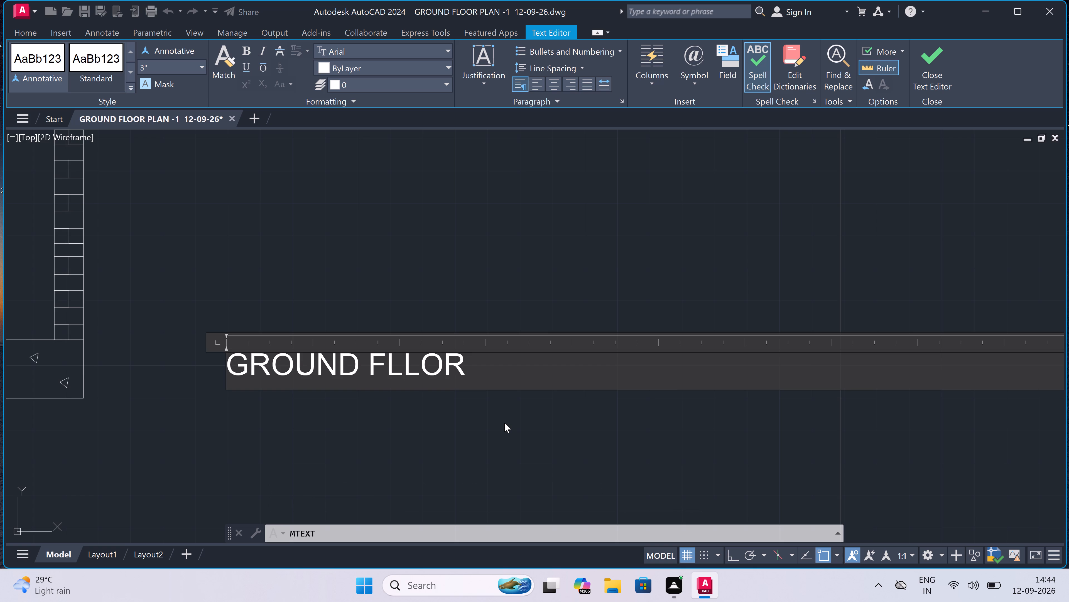
key("BackSpace")
key("BackSpace")
key("BackSpace")
key("BackSpace")
type("LOOR")
key("space")
key("minus")
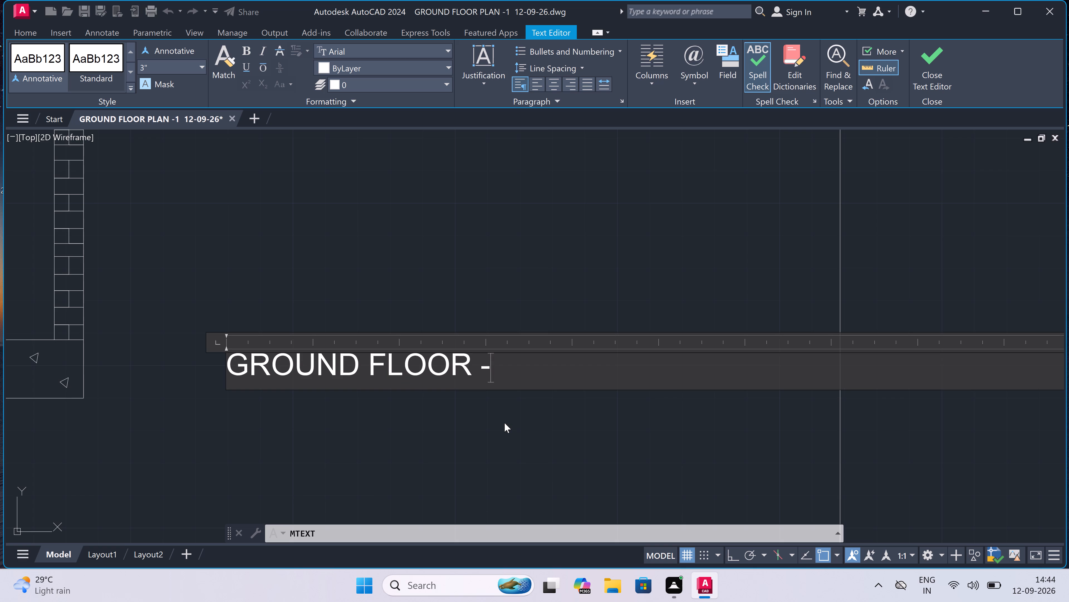
type("1'")
key("9")
key("BackSpace")
type("6\"")
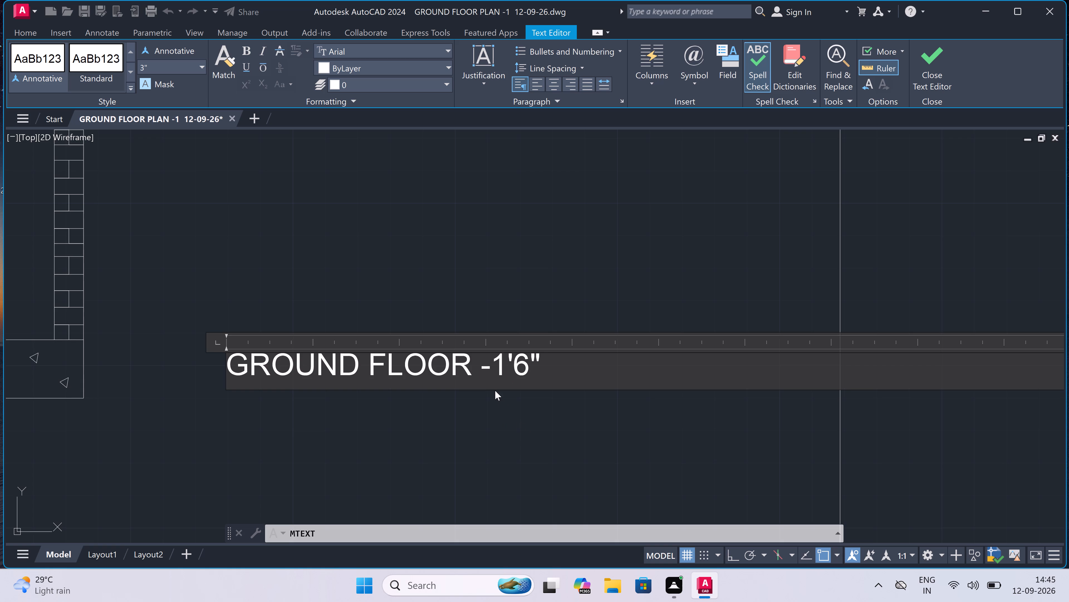
left_click(497, 321)
Set the text height of SECTION-AA's parapet, slab, wall, brick wall and ground floor labels to 1'.
scroll(496, 321, "down", 4)
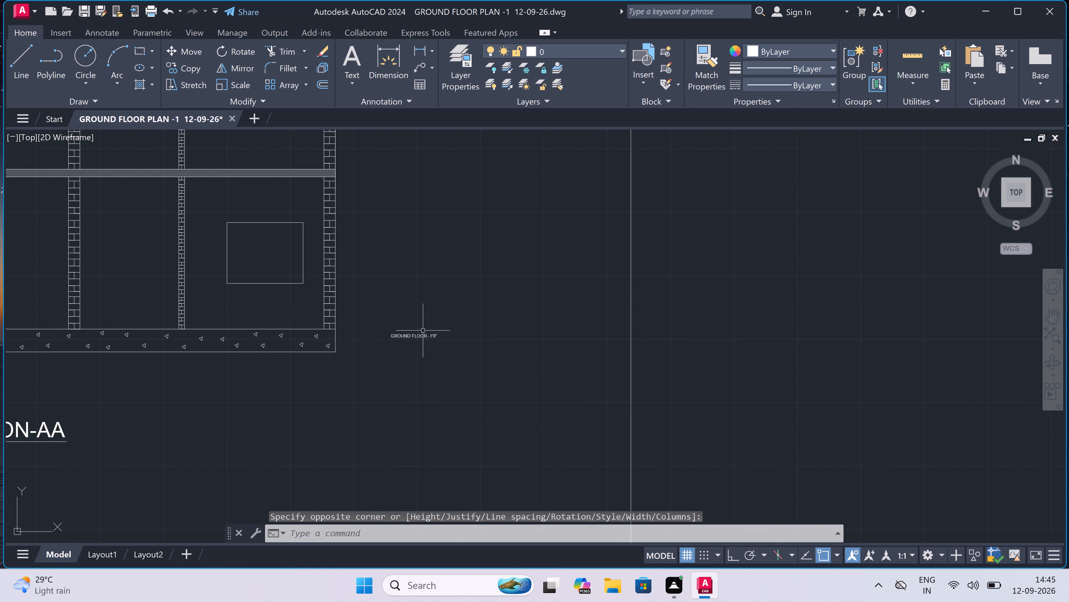
left_click(420, 334)
scroll(419, 334, "down", 5)
scroll(413, 291, "down", 2)
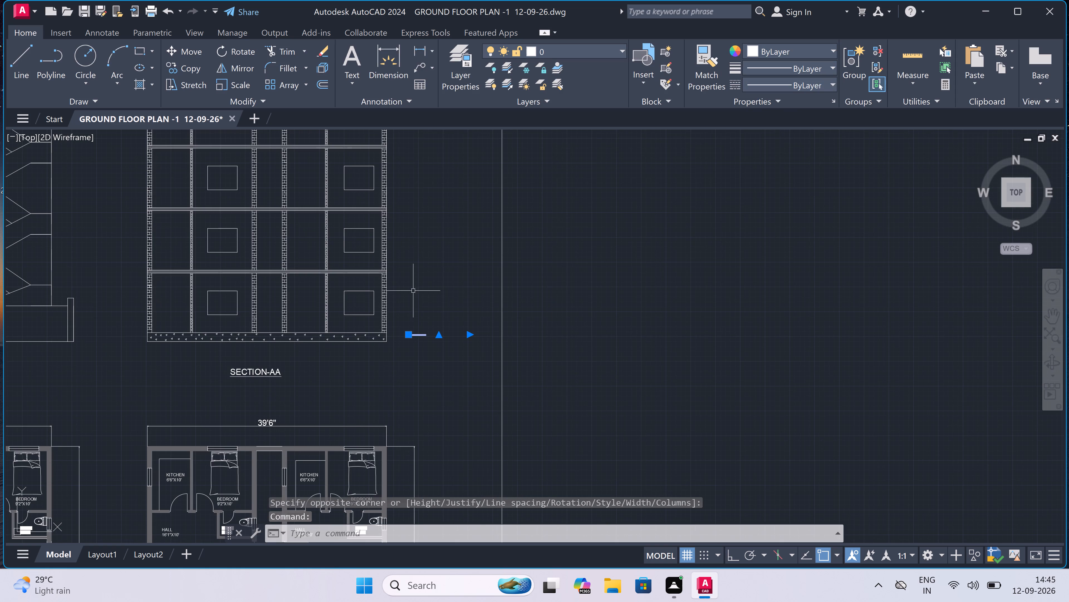
scroll(413, 291, "down", 2)
scroll(415, 225, "up", 5)
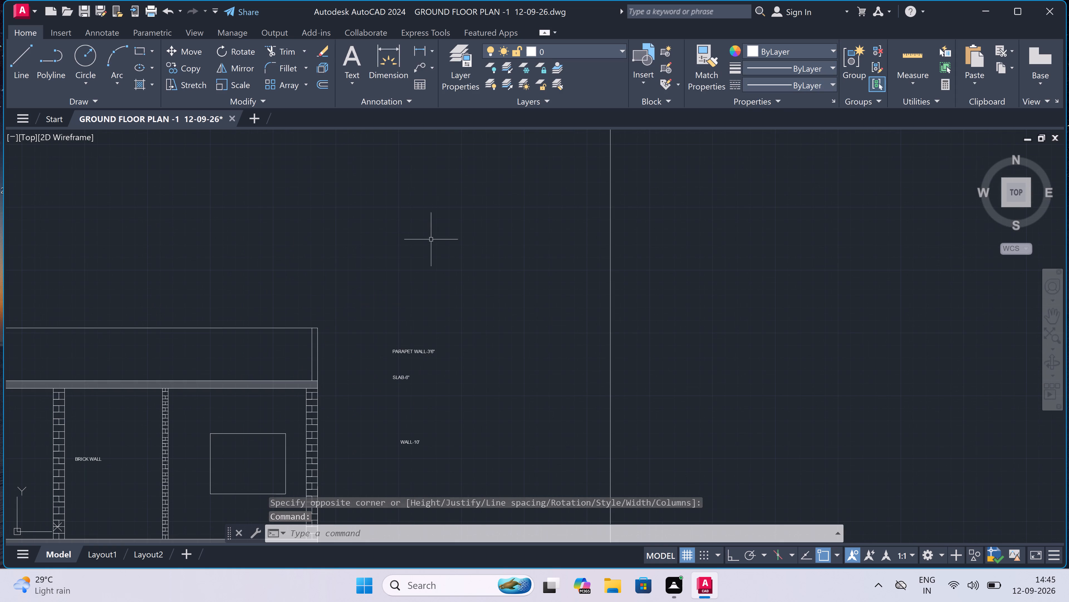
scroll(457, 268, "down", 4)
scroll(469, 296, "up", 4)
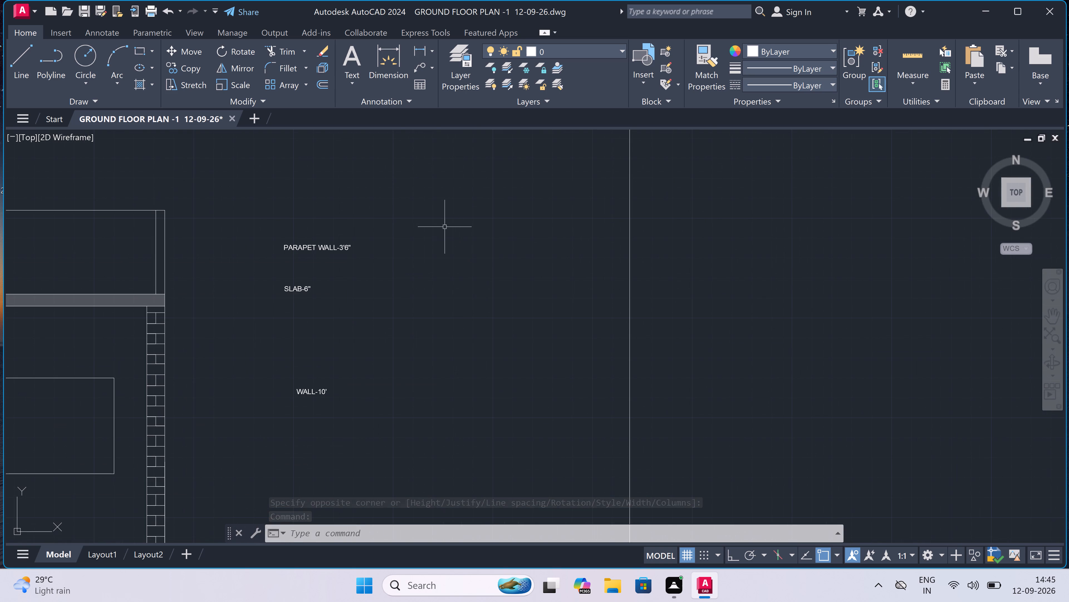
left_click_drag(427, 211, 421, 222)
left_click_drag(272, 432, 275, 432)
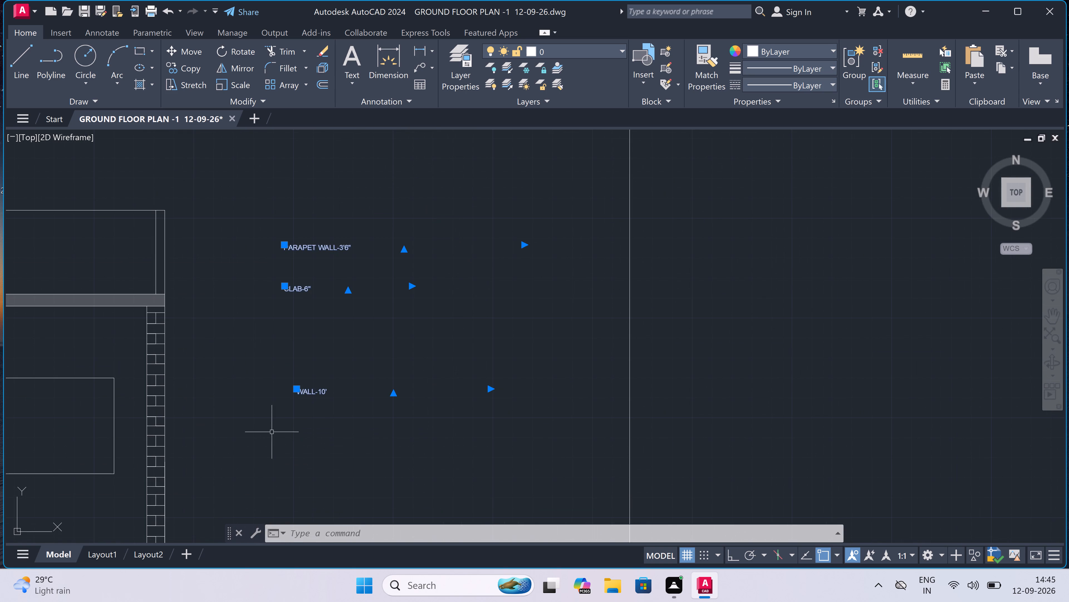
left_click_drag(275, 432, 276, 432)
scroll(376, 355, "down", 5)
scroll(317, 384, "up", 3)
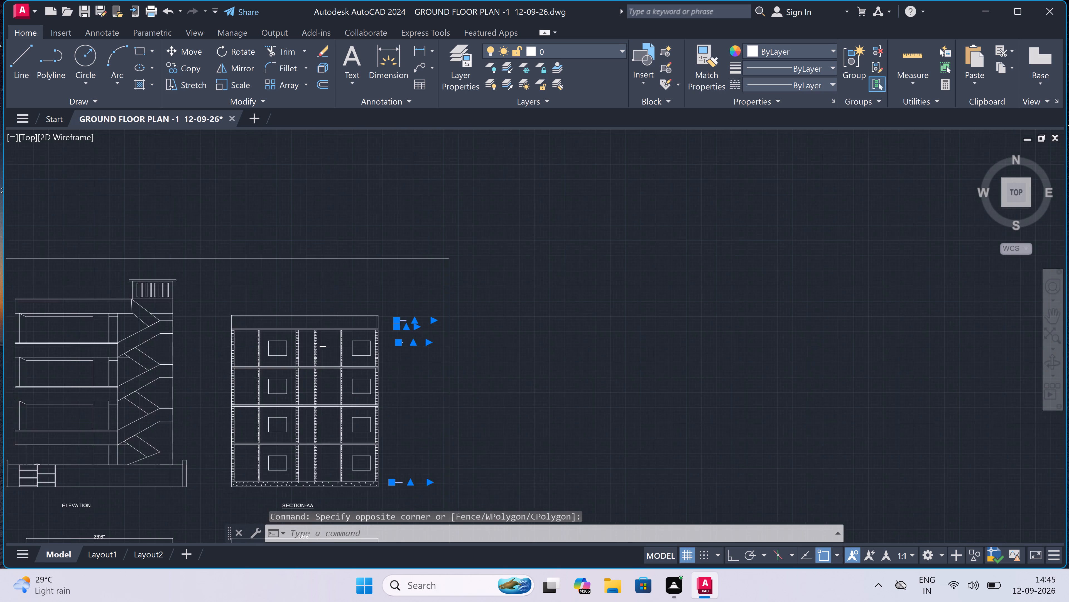
scroll(317, 384, "up", 1)
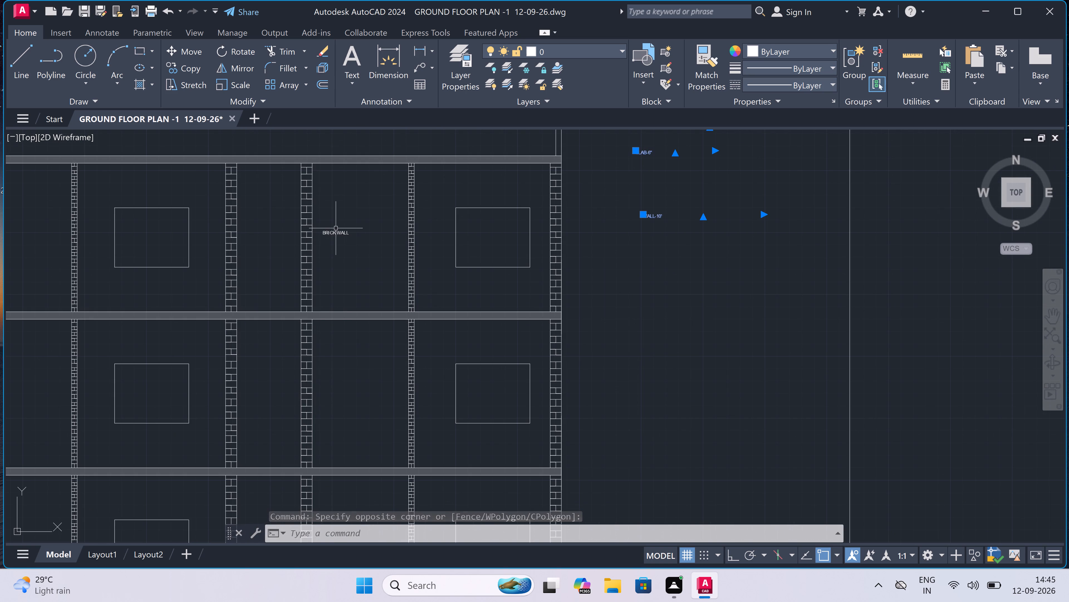
double_click(335, 231)
right_click(340, 186)
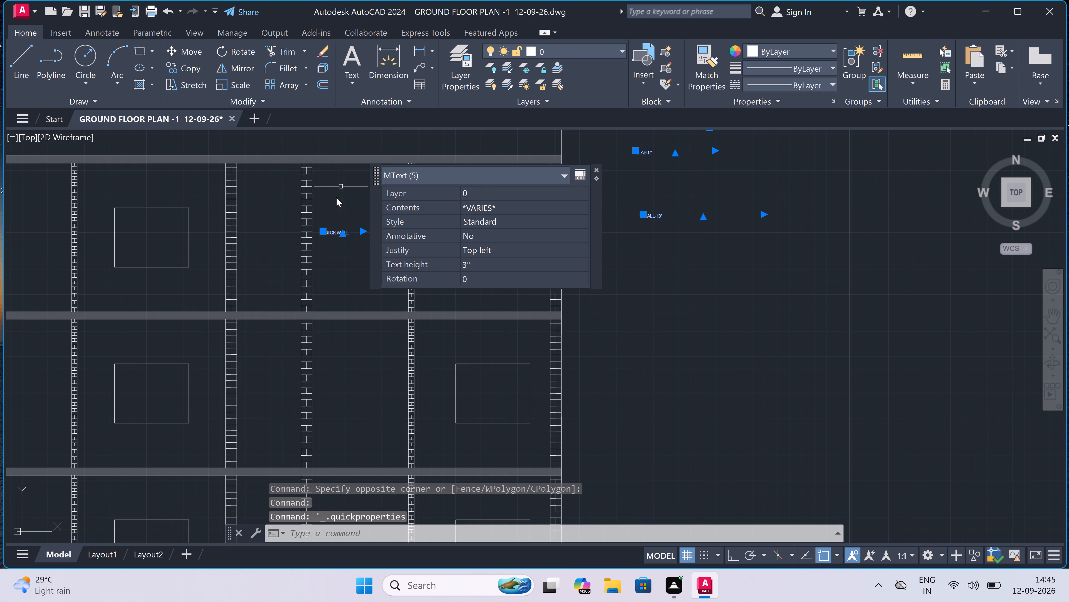
left_click(397, 476)
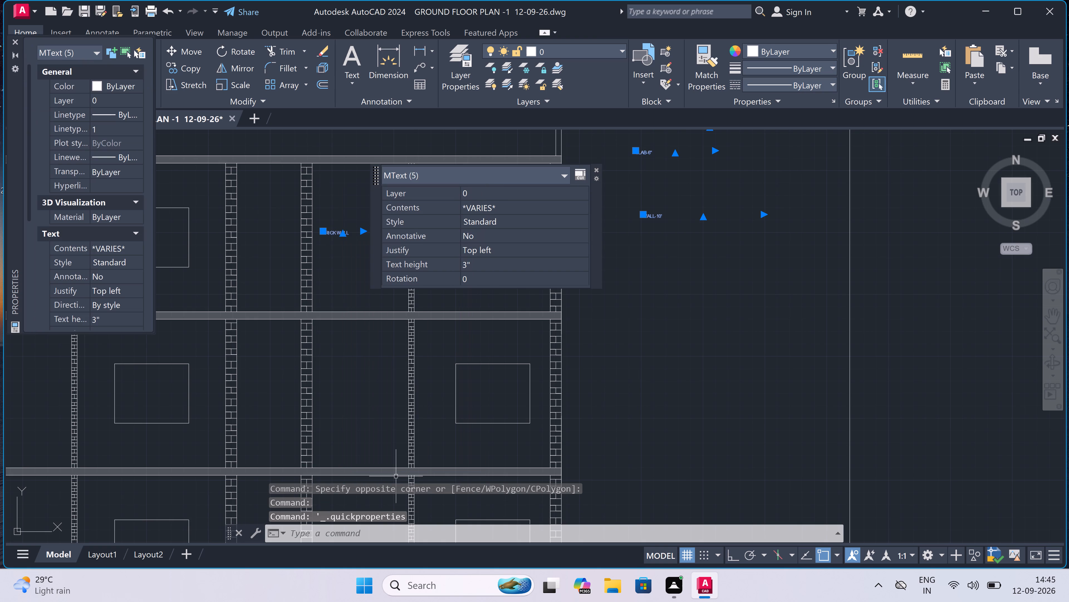
left_click(124, 317)
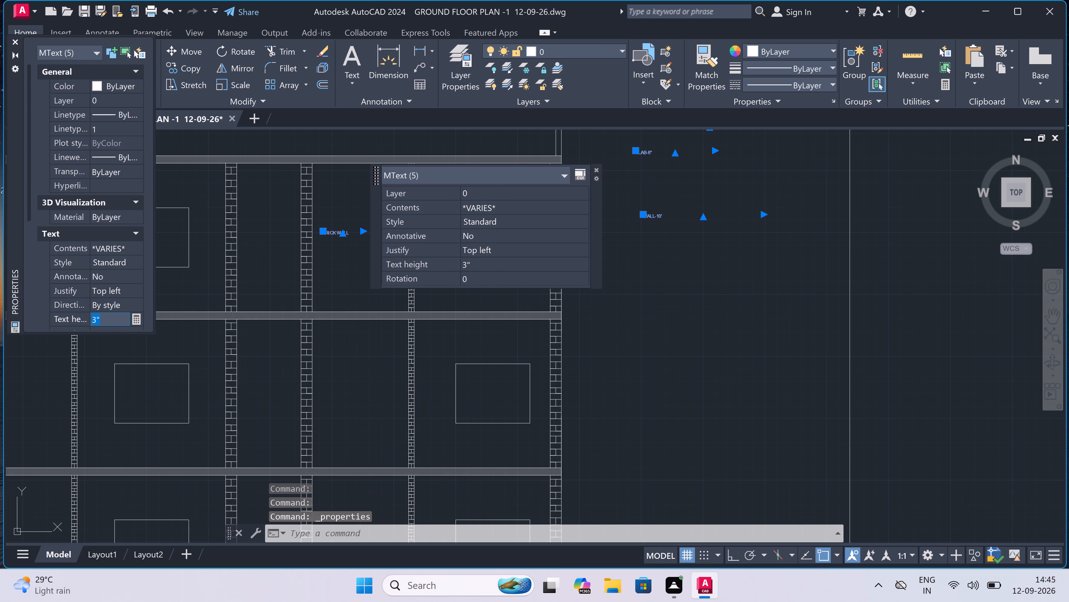
key("BackSpace")
key("BackSpace")
key("BackSpace")
type("1'")
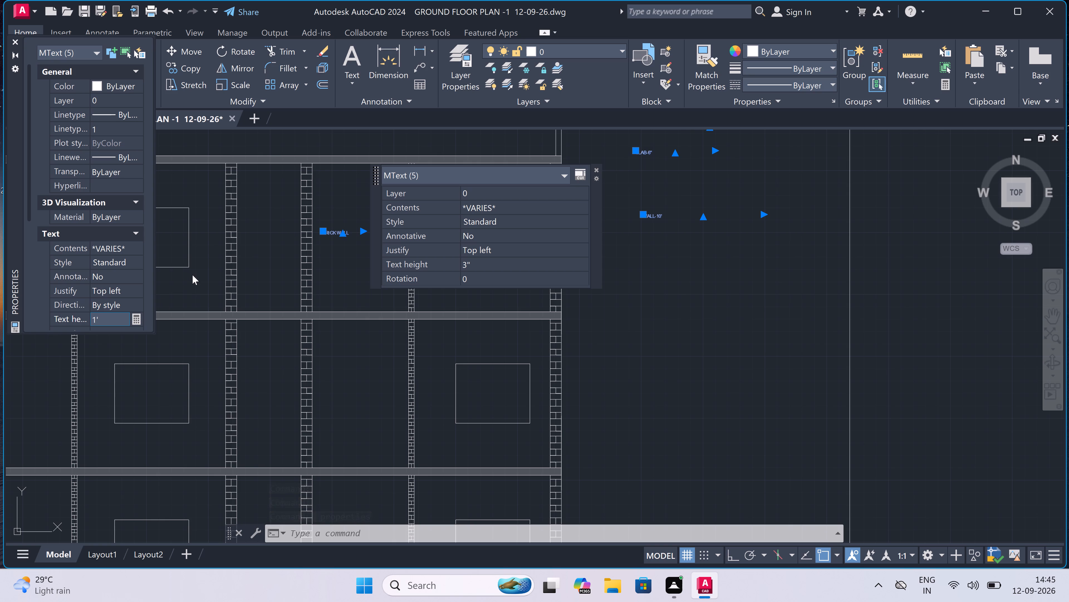
left_click(192, 276)
key("Escape")
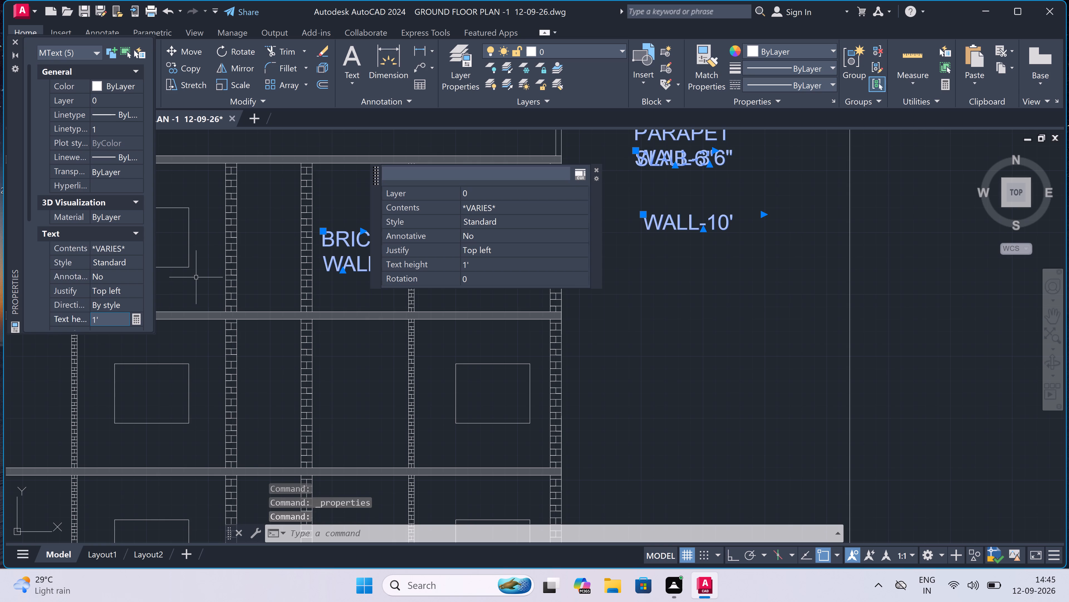
Draw a pointer line from the thick inner wall's right face, about 2'-9" horizontally, with a short drop toward the BRICK WALL label.
scroll(350, 275, "down", 3)
scroll(324, 271, "up", 5)
key("l")
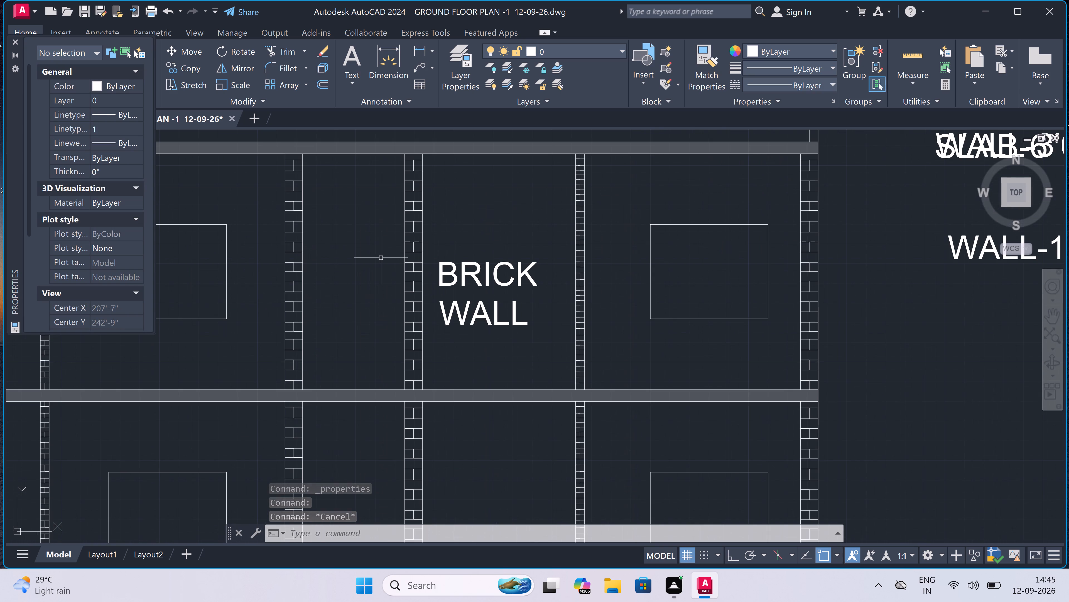
key("space")
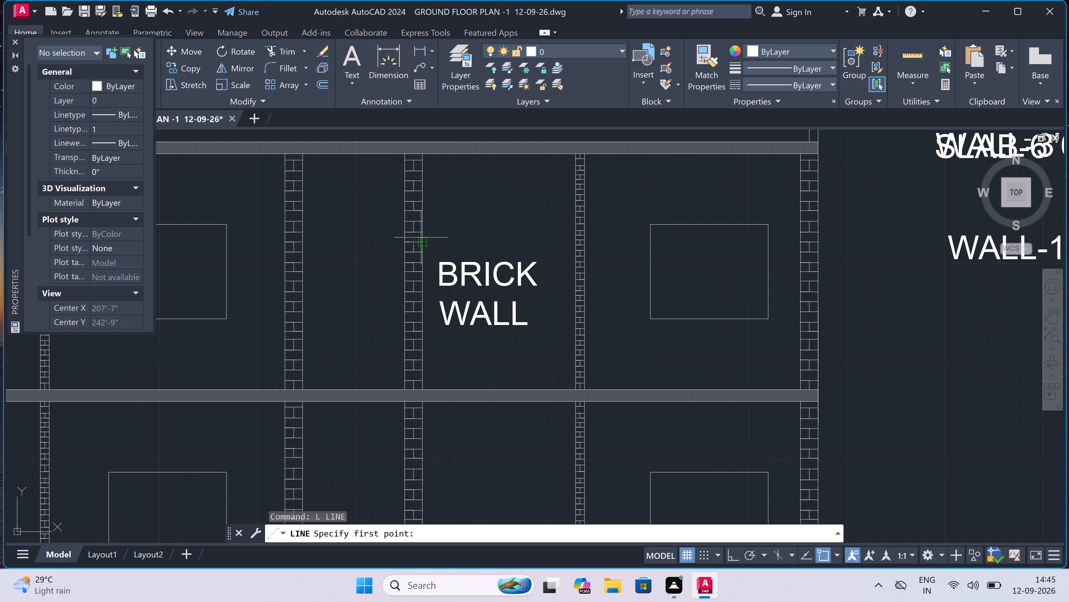
left_click(421, 237)
key("F8")
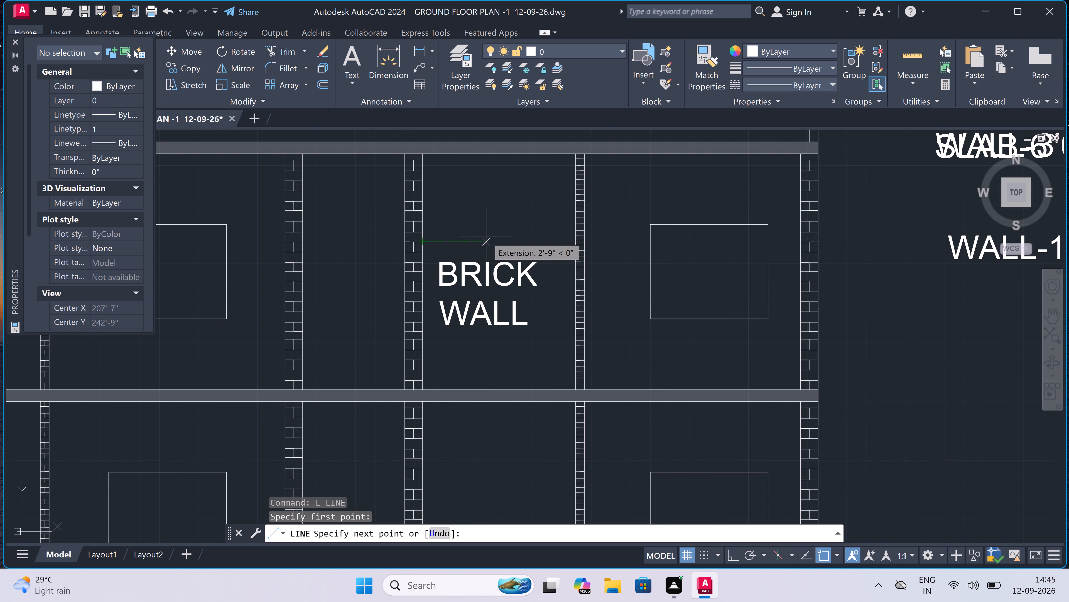
scroll(485, 236, "up", 2)
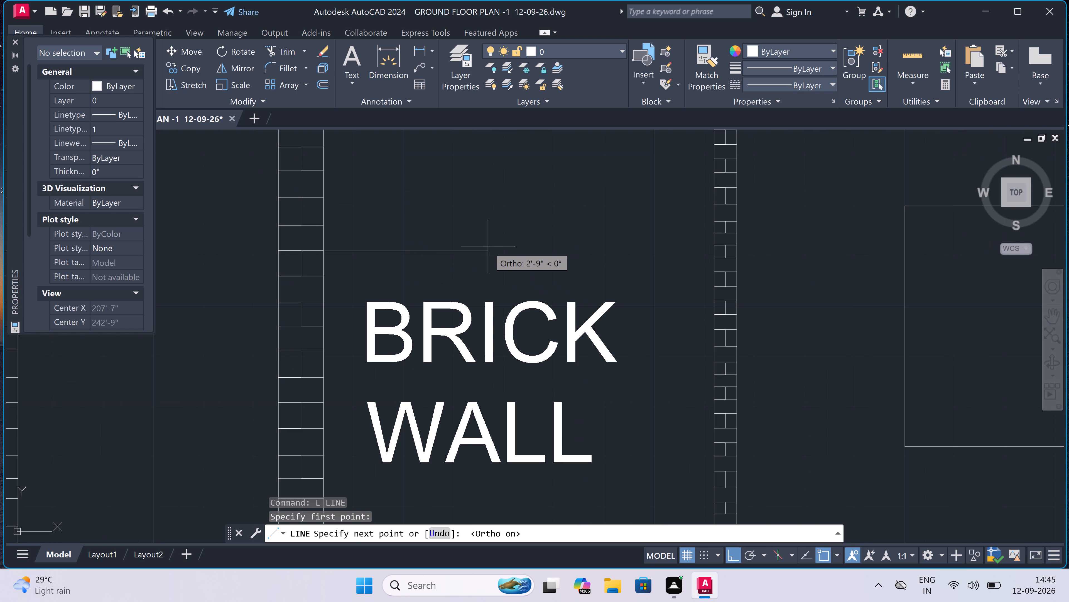
scroll(487, 248, "up", 2)
left_click(487, 249)
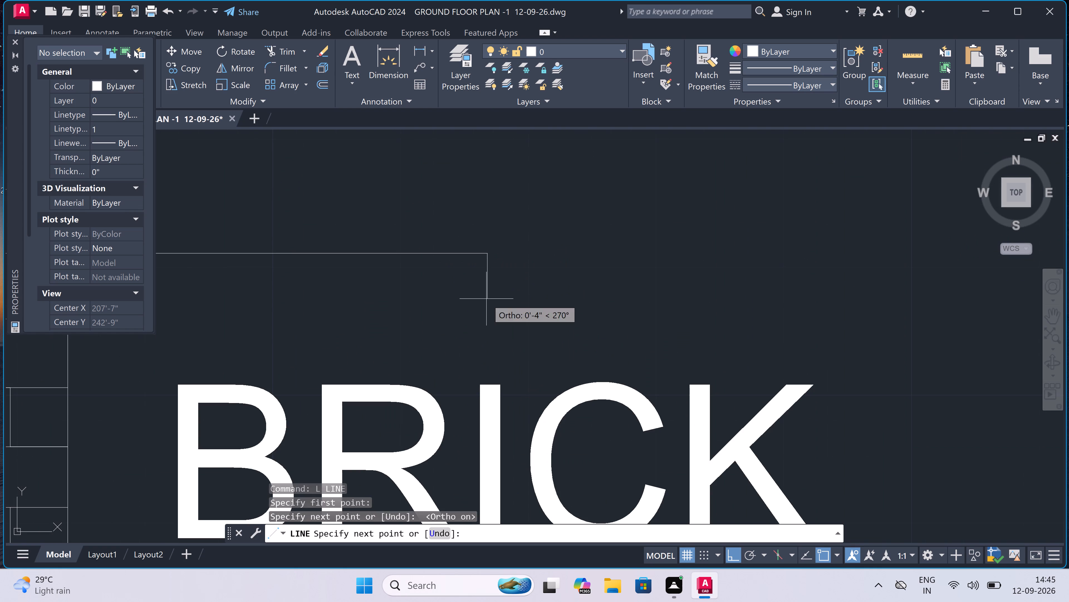
left_click(486, 315)
key("Escape")
Move the PARAPET WALL-3'6" label straight up so it clears the overlapping SLAB-6" label.
scroll(485, 315, "down", 4)
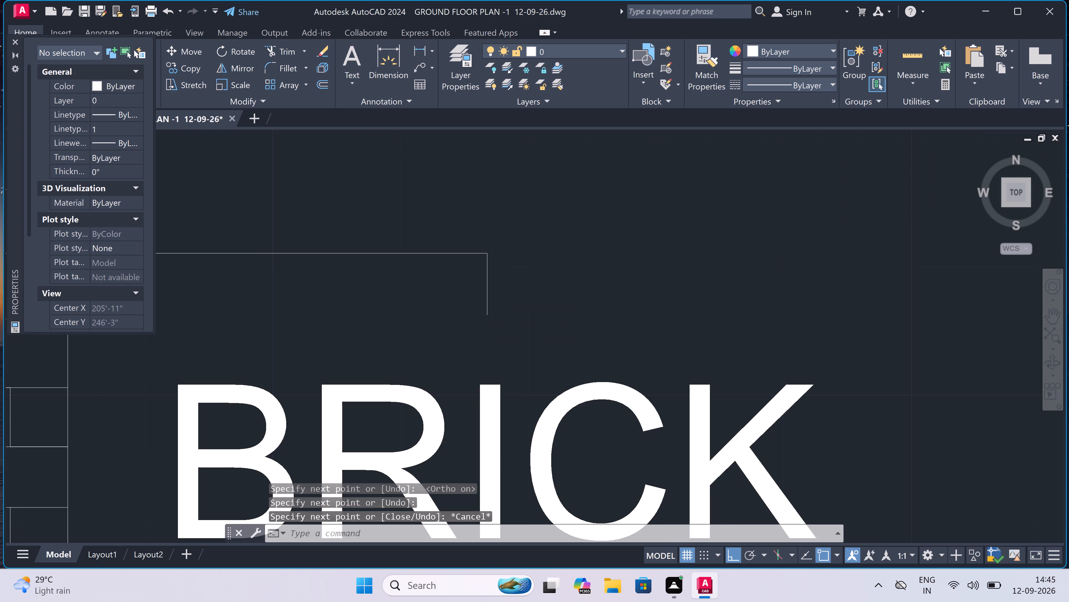
scroll(485, 315, "down", 4)
scroll(610, 277, "up", 4)
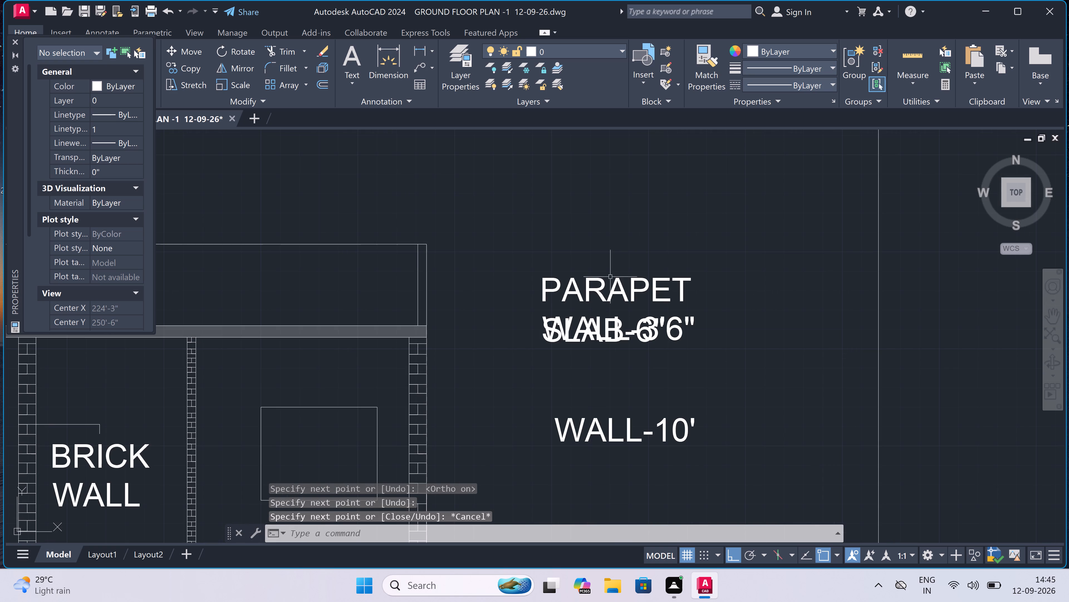
scroll(554, 349, "up", 2)
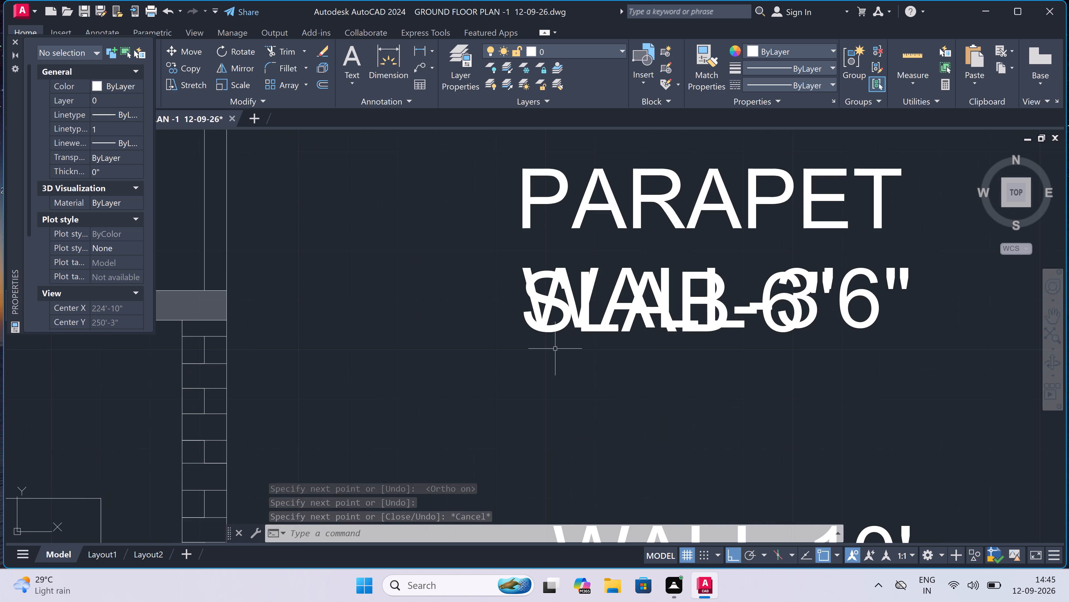
scroll(555, 349, "down", 2)
scroll(631, 310, "up", 2)
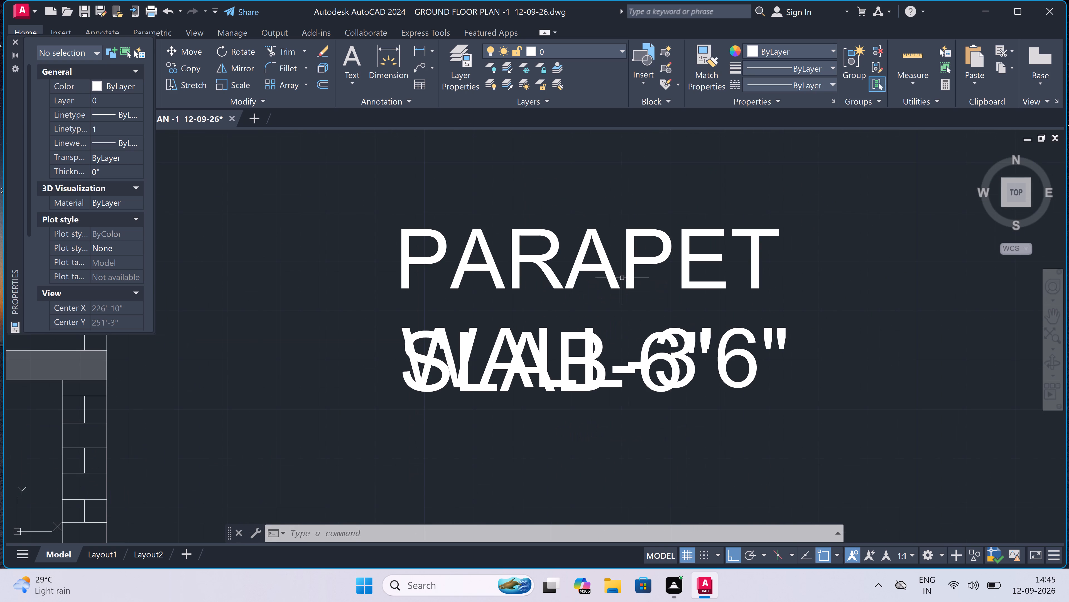
triple_click(614, 268)
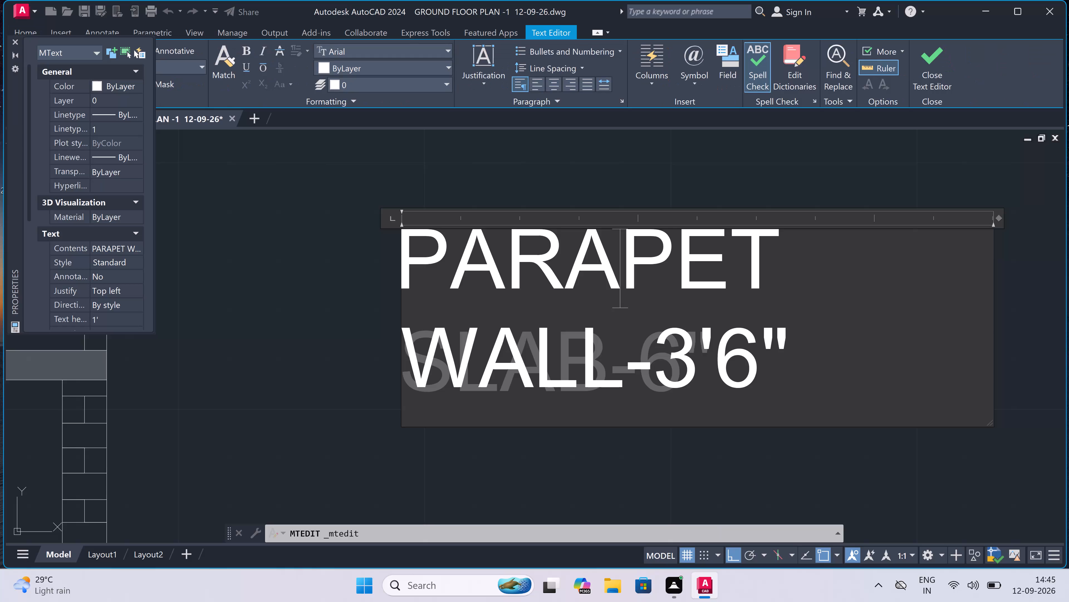
key("Escape")
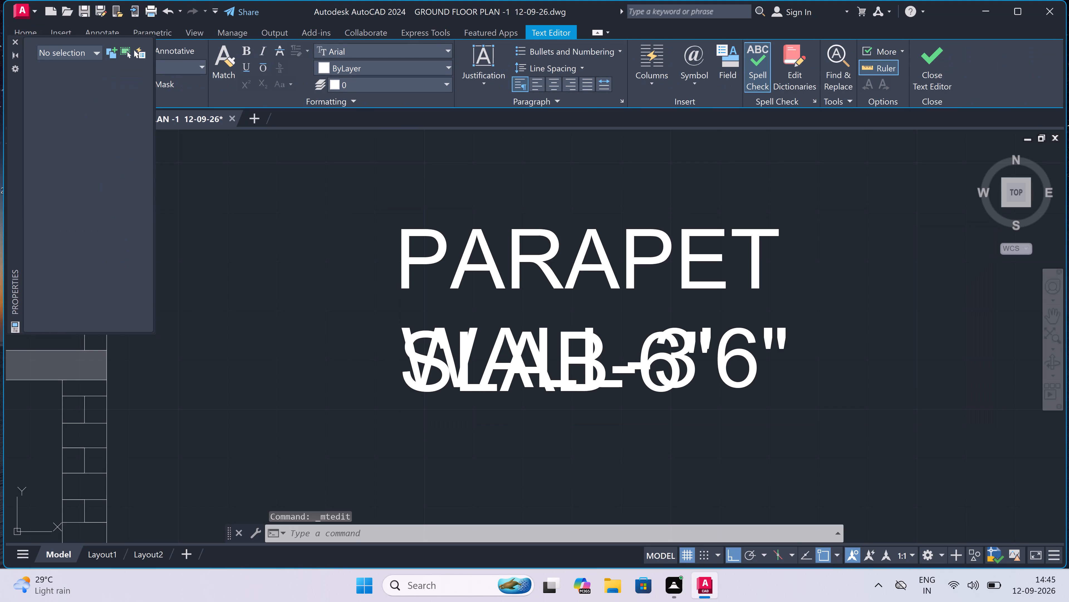
left_click(595, 264)
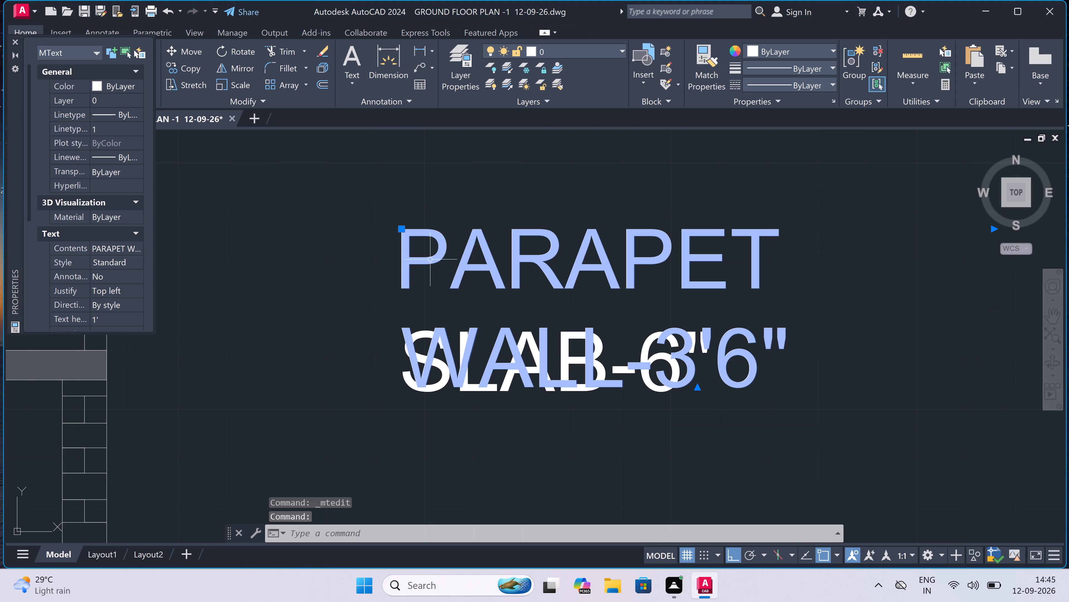
left_click(400, 231)
scroll(398, 224, "down", 4)
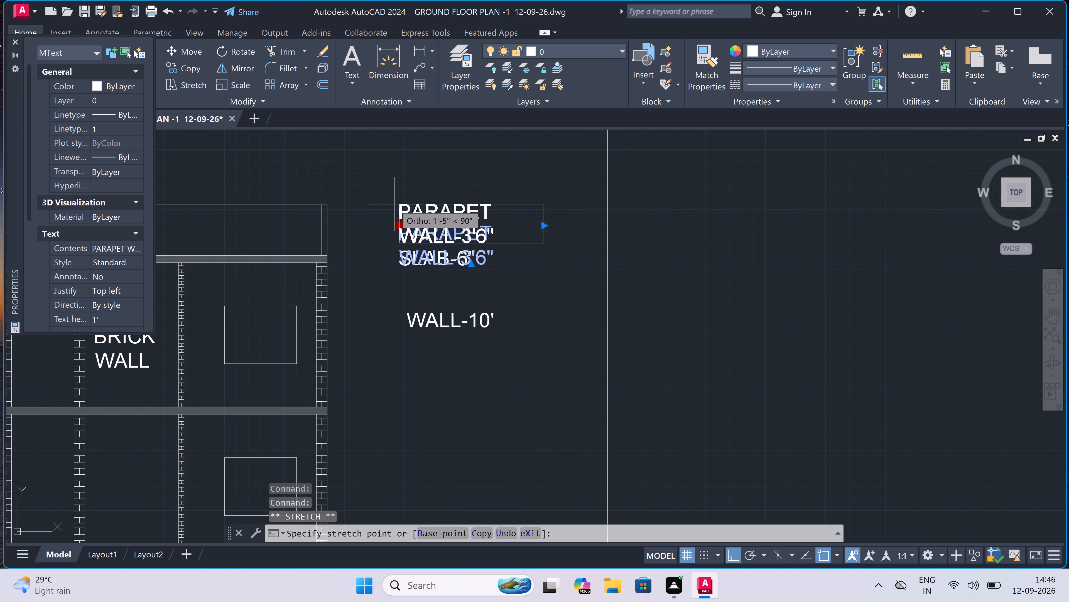
left_click(395, 196)
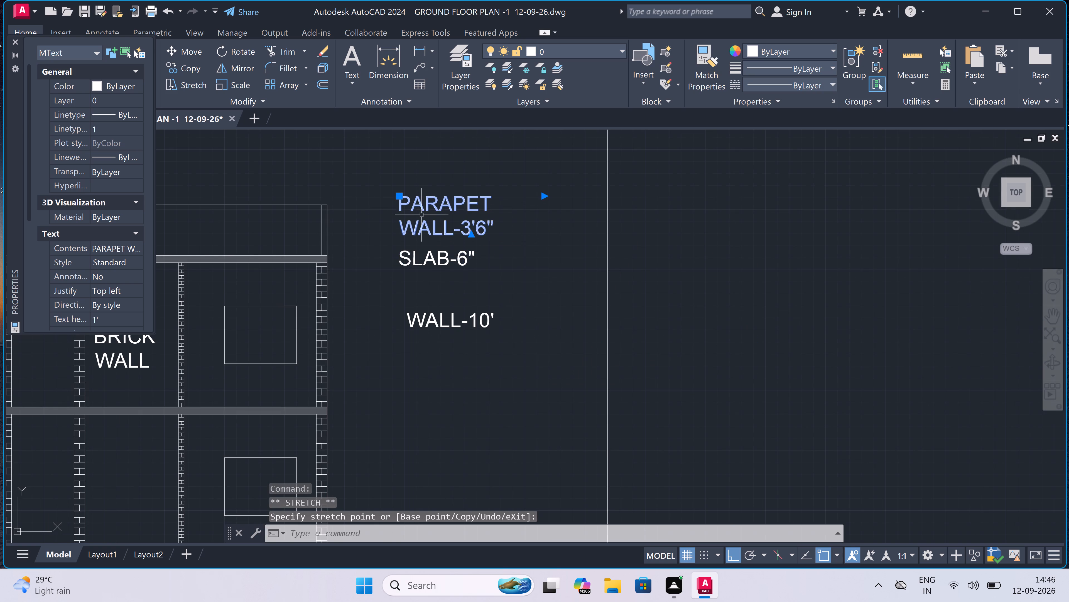
key("Escape")
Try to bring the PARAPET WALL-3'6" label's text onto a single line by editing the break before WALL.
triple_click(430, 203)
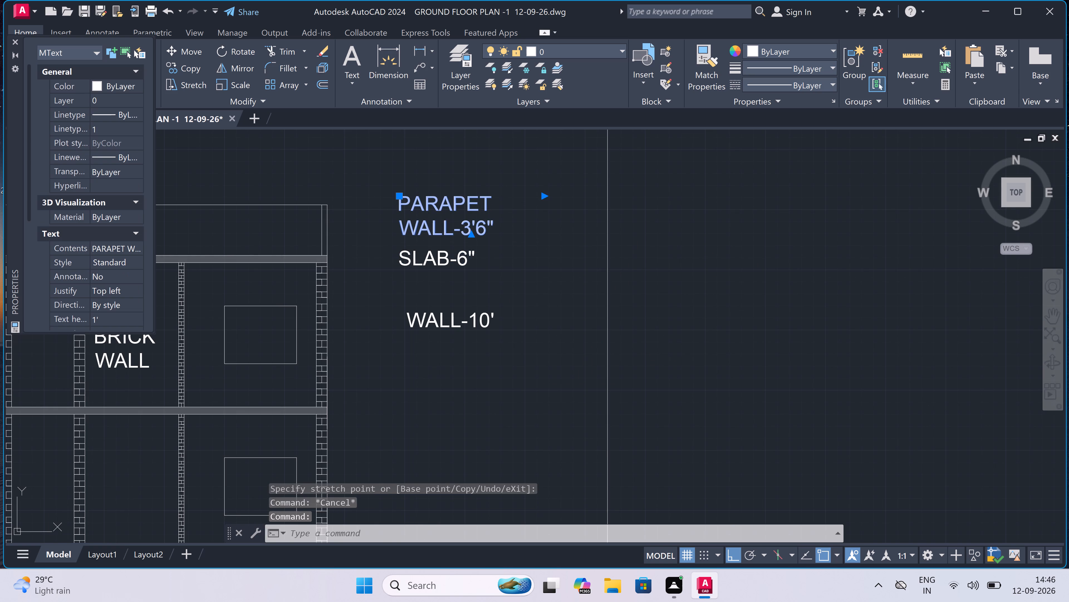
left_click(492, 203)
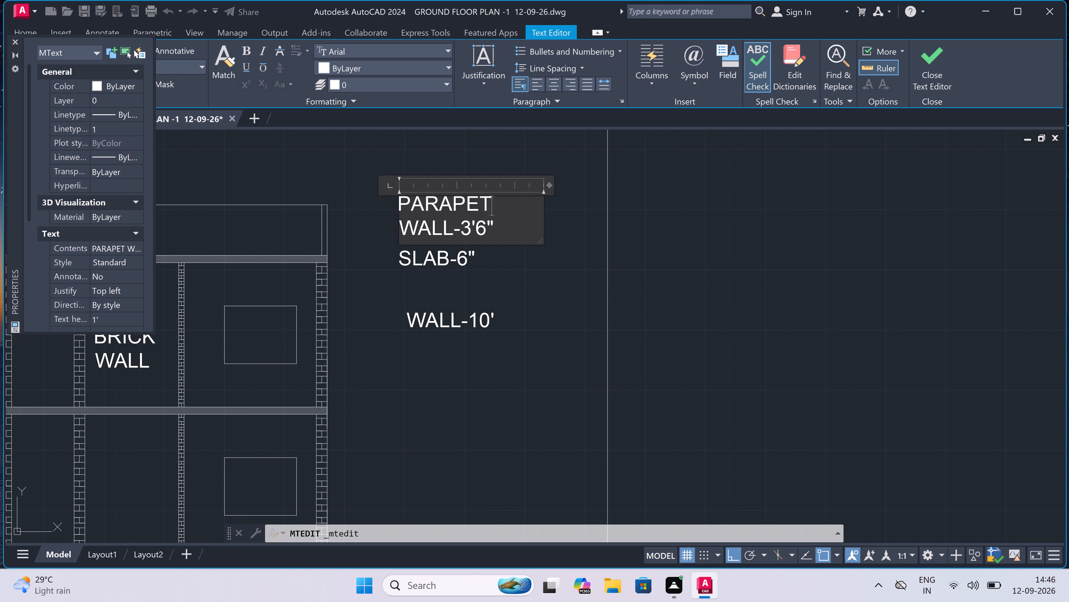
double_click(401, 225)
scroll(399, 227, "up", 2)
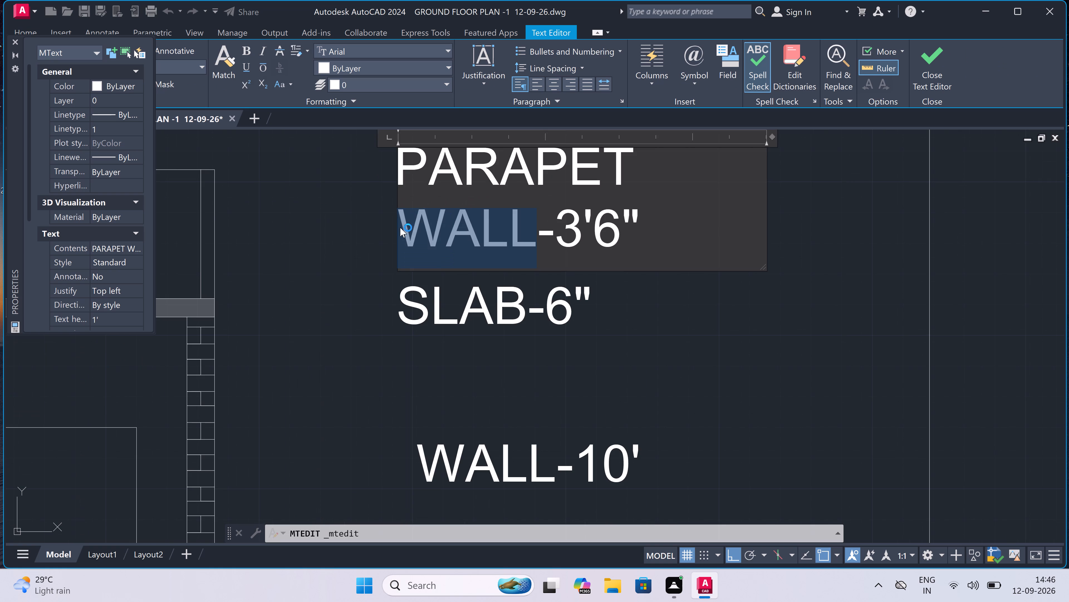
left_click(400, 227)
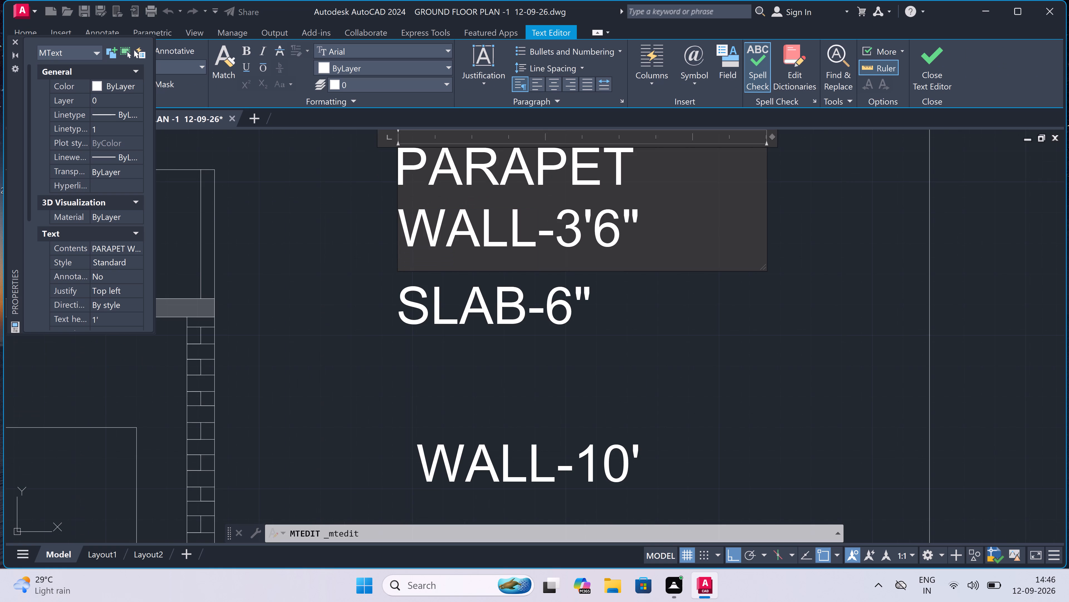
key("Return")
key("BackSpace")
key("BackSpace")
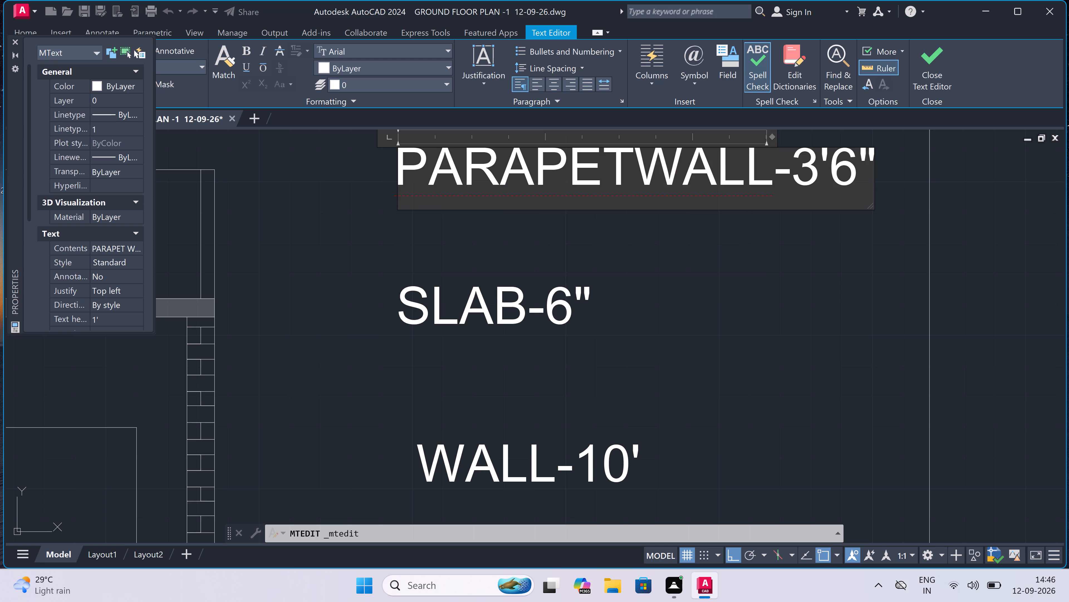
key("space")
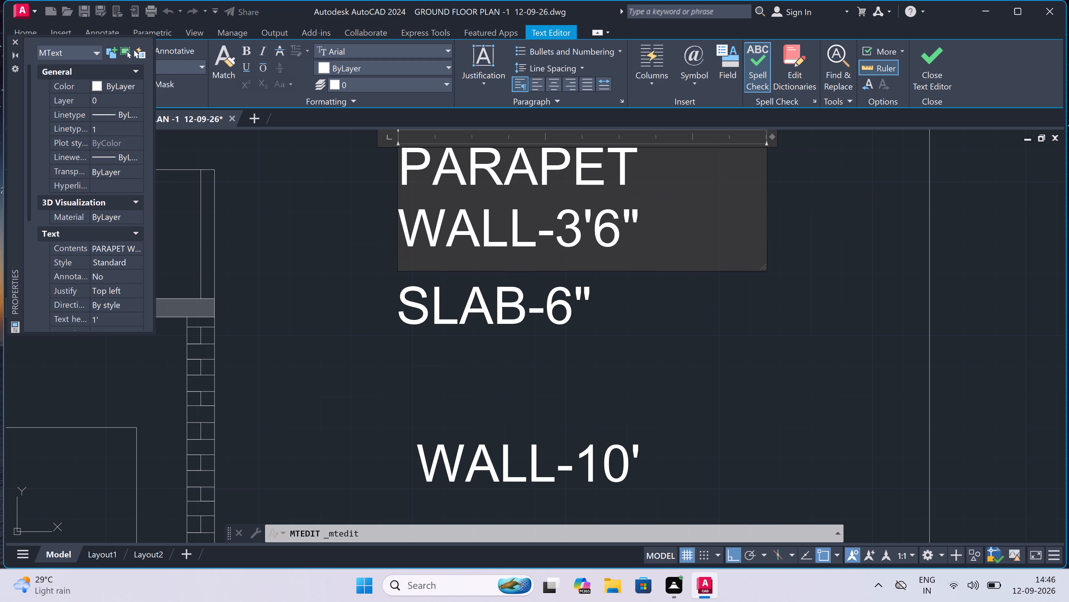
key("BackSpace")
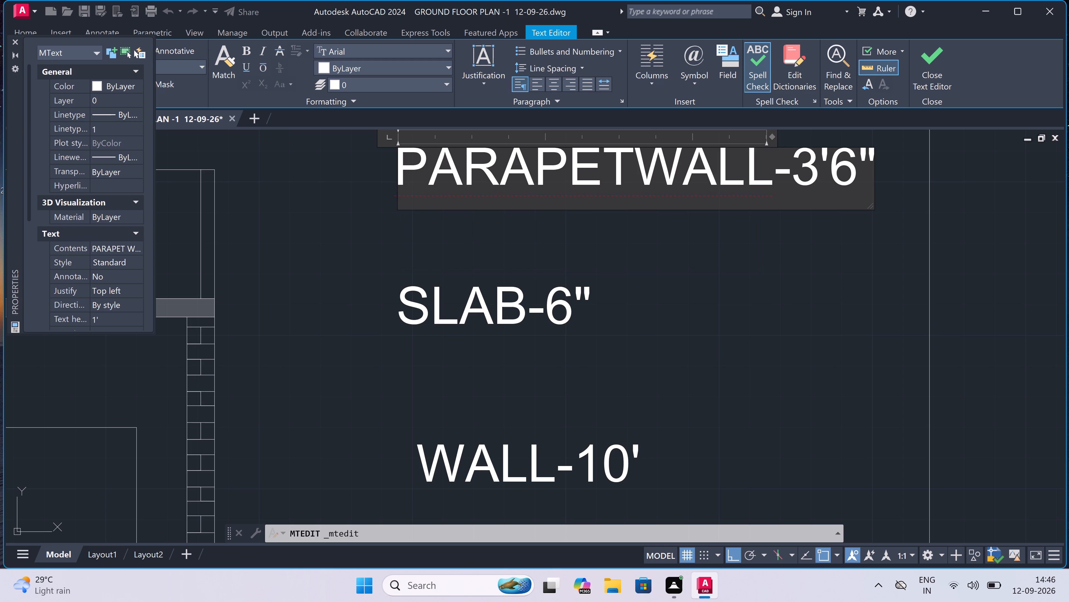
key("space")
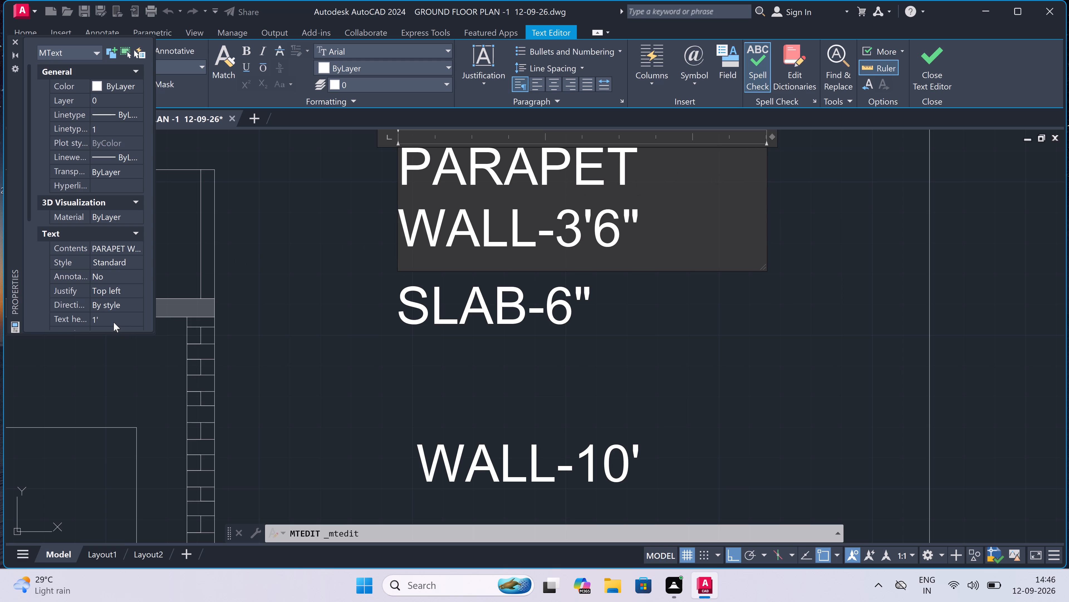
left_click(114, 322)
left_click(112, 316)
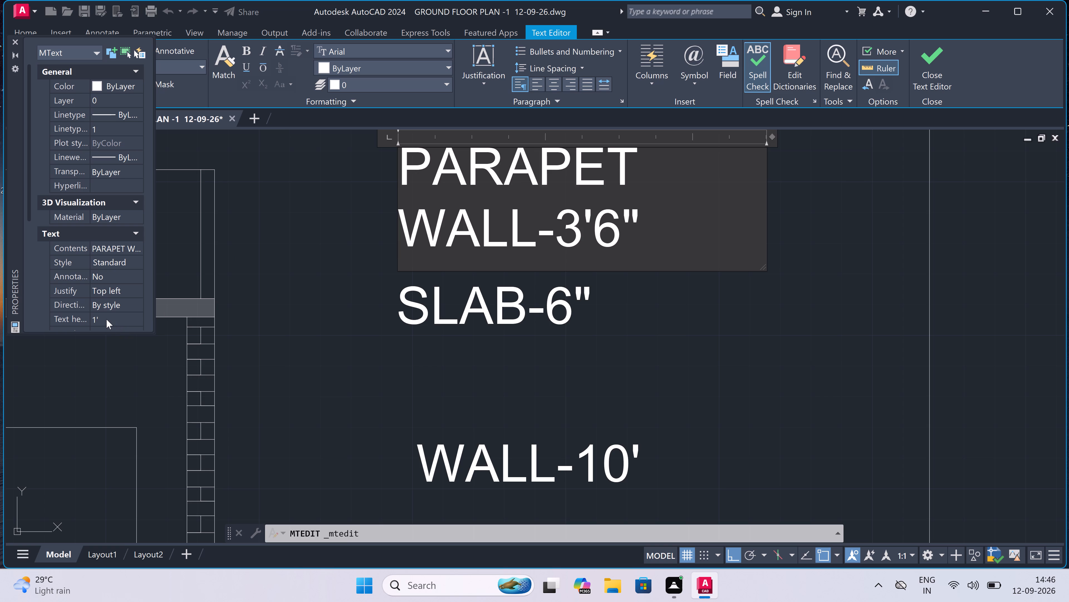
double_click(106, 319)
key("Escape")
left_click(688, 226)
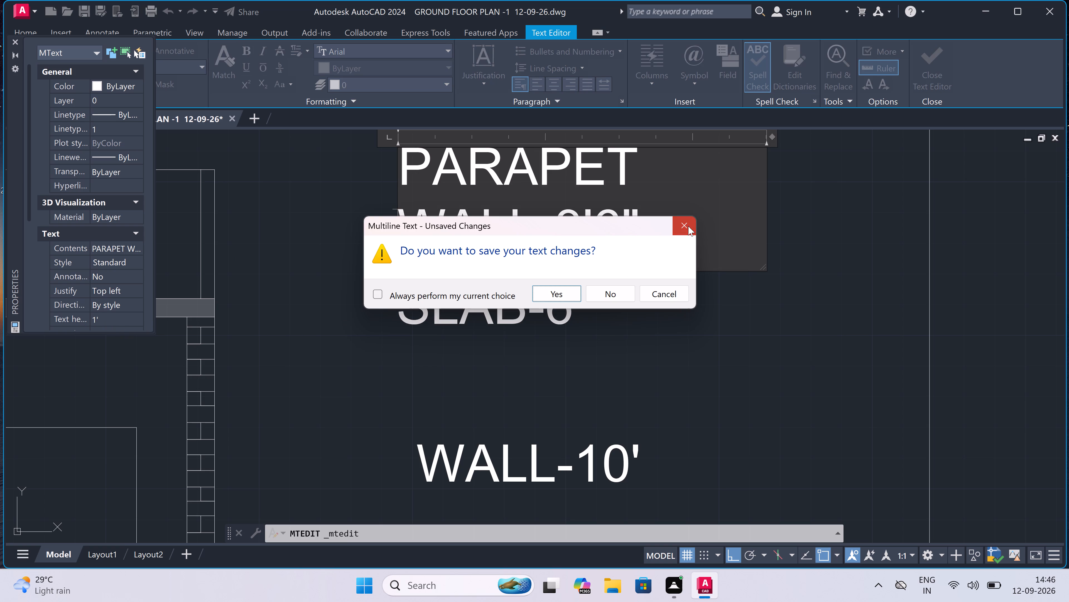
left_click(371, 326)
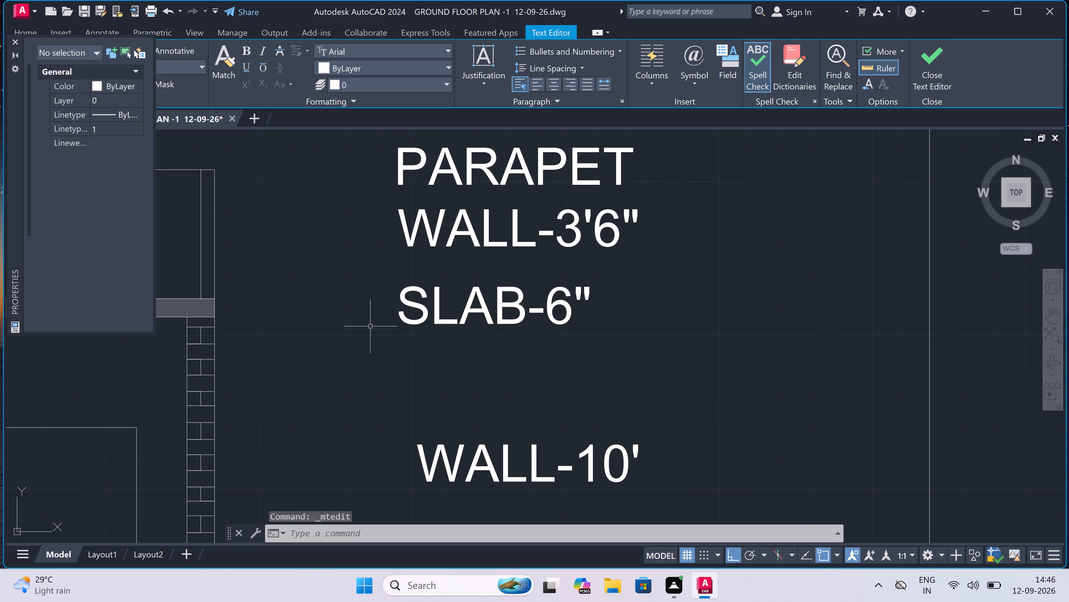
Select SECTION-AA's parapet, slab, wall, ground floor and brick wall labels and set their text height to 11".
scroll(379, 287, "down", 4)
scroll(390, 276, "up", 2)
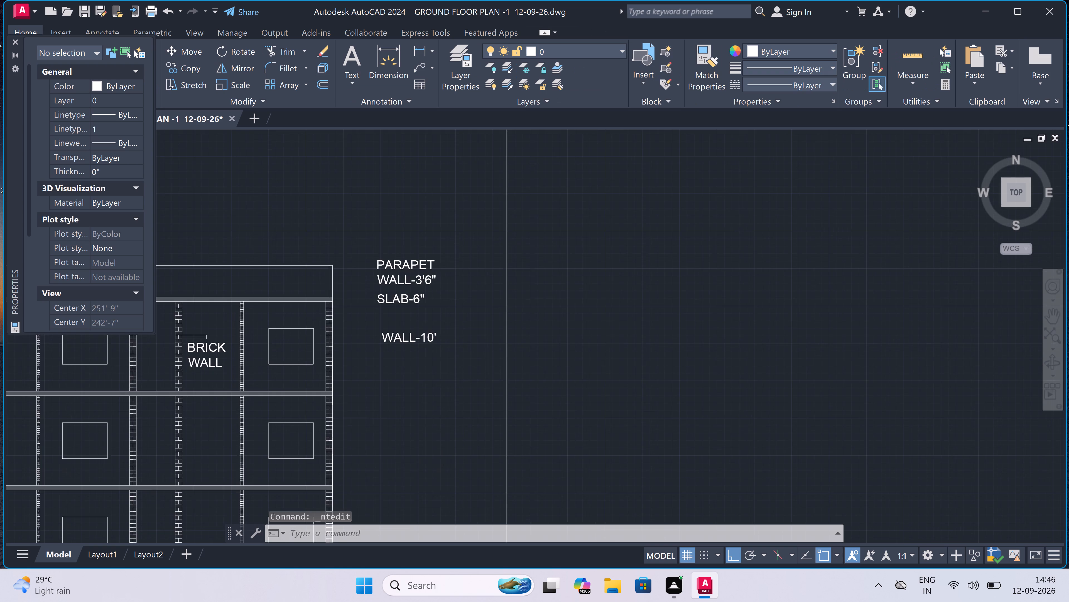
left_click_drag(412, 254, 412, 257)
left_click(407, 318)
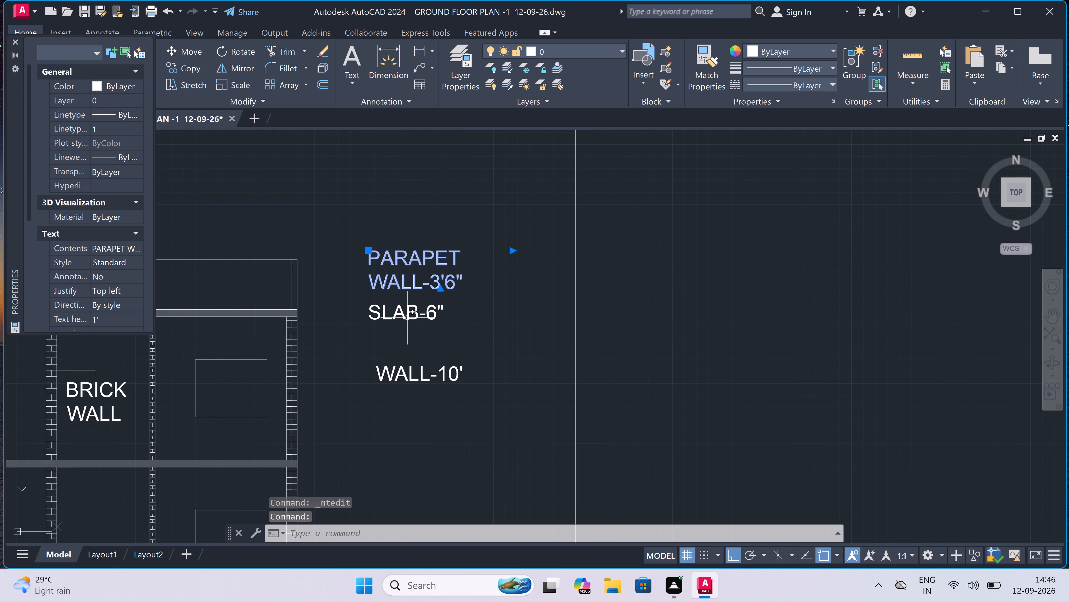
left_click(414, 374)
scroll(422, 323, "down", 5)
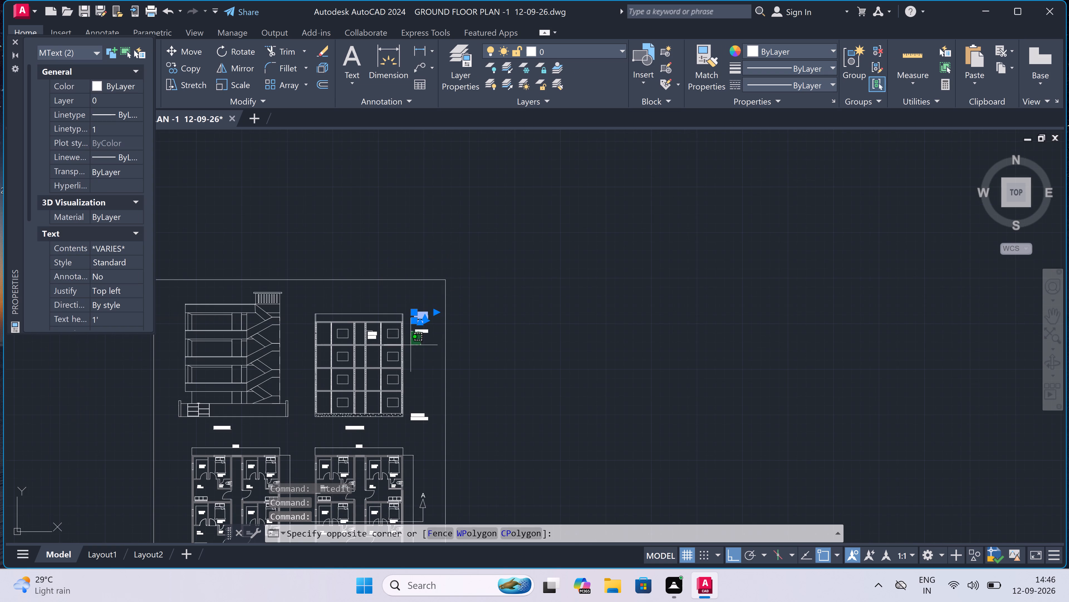
left_click(411, 321)
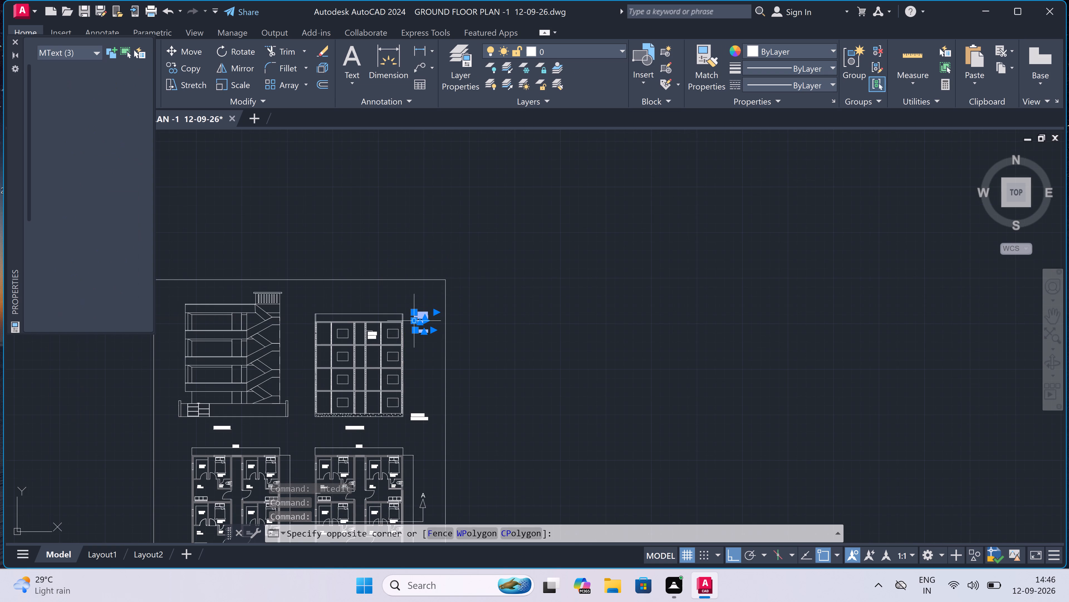
left_click(418, 419)
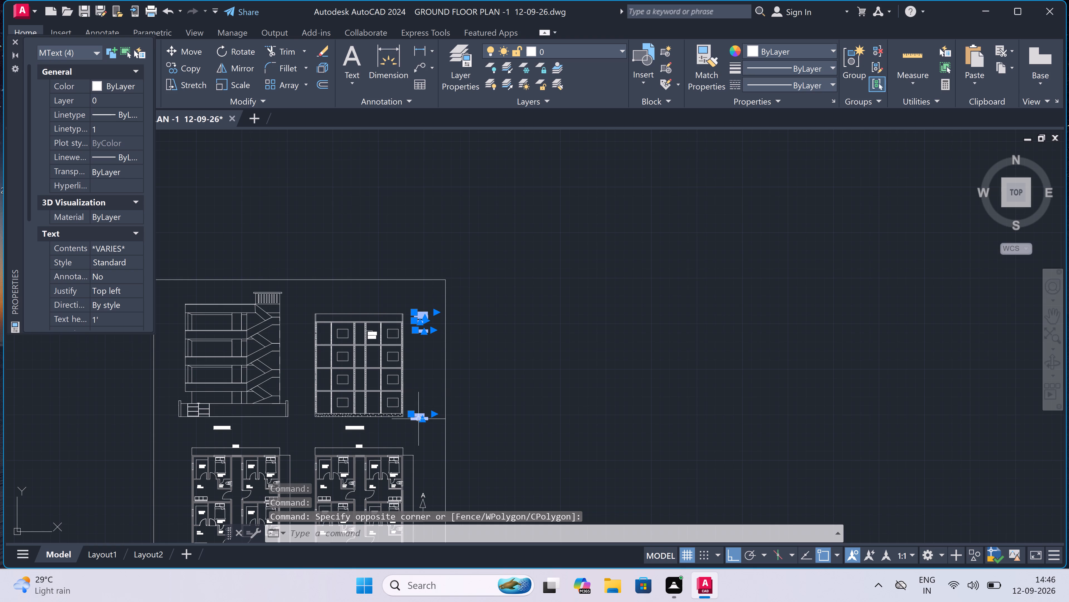
scroll(362, 348, "up", 3)
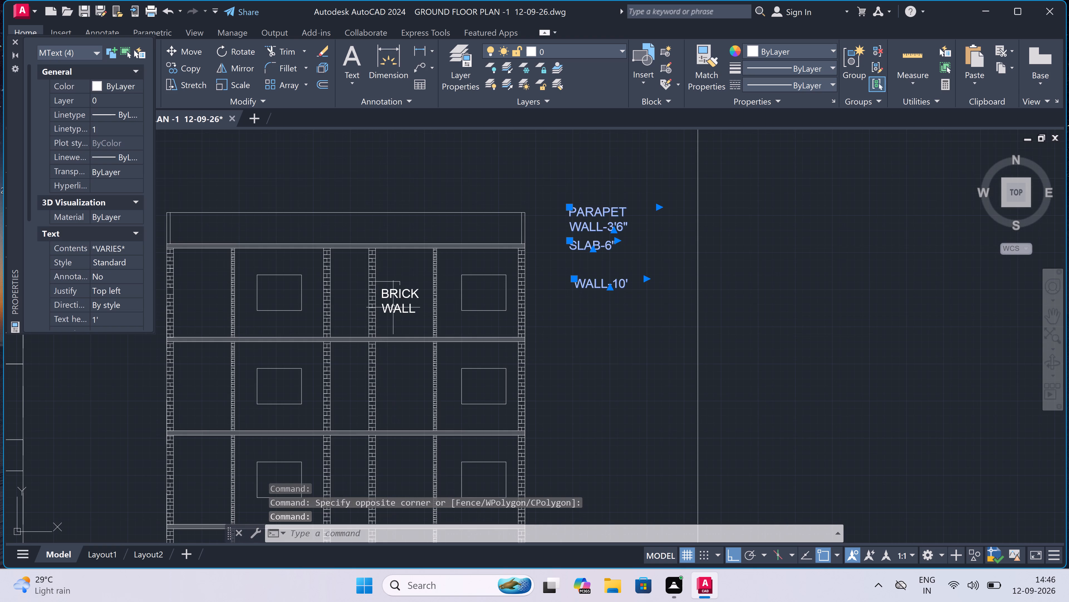
left_click(393, 304)
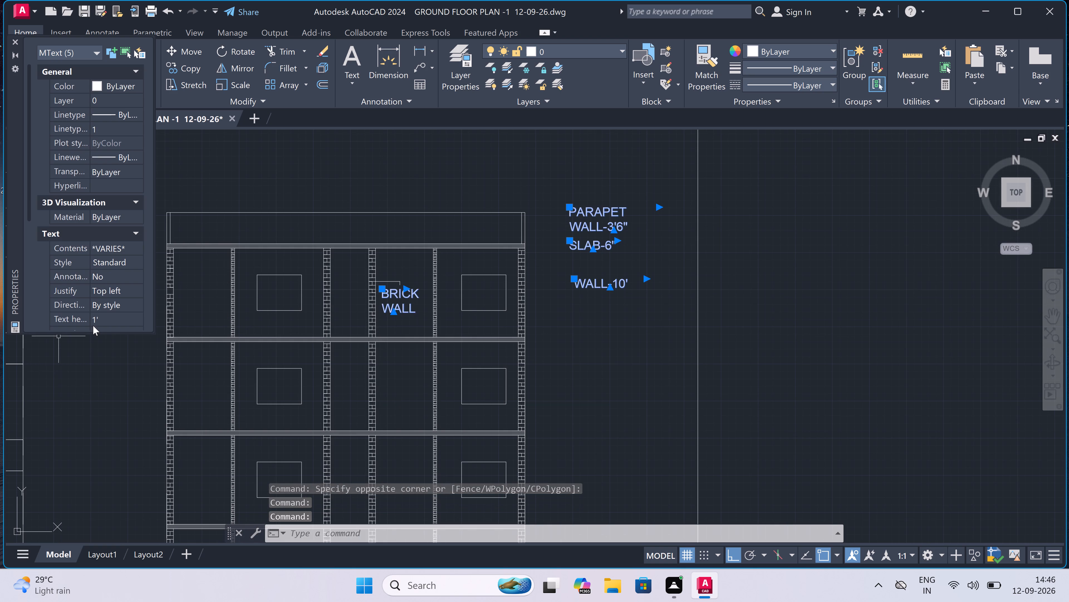
left_click(128, 318)
key("BackSpace")
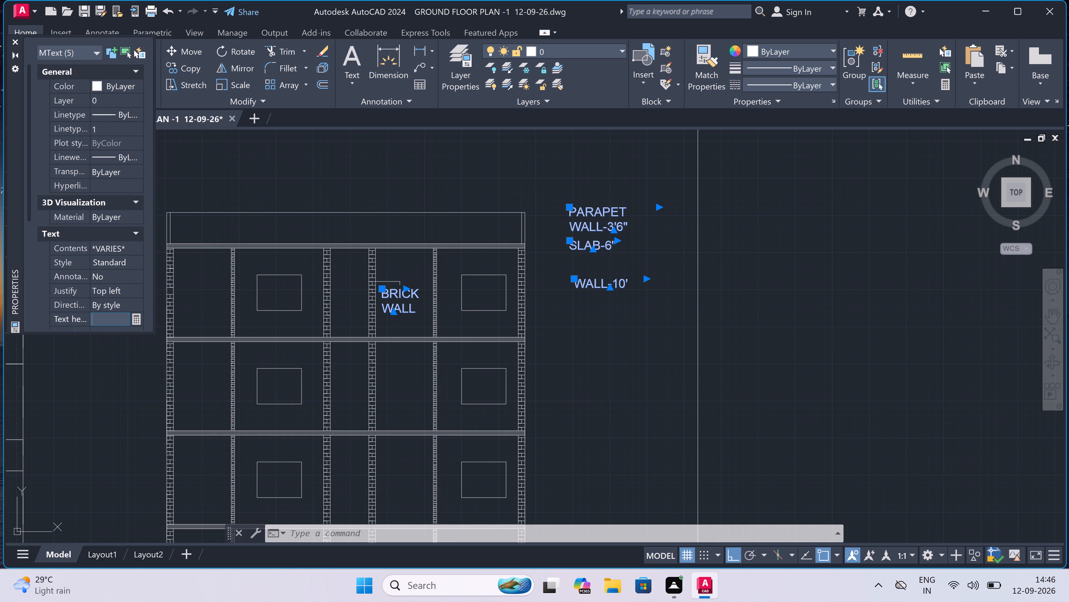
type("11\"")
scroll(128, 318, "up", 1)
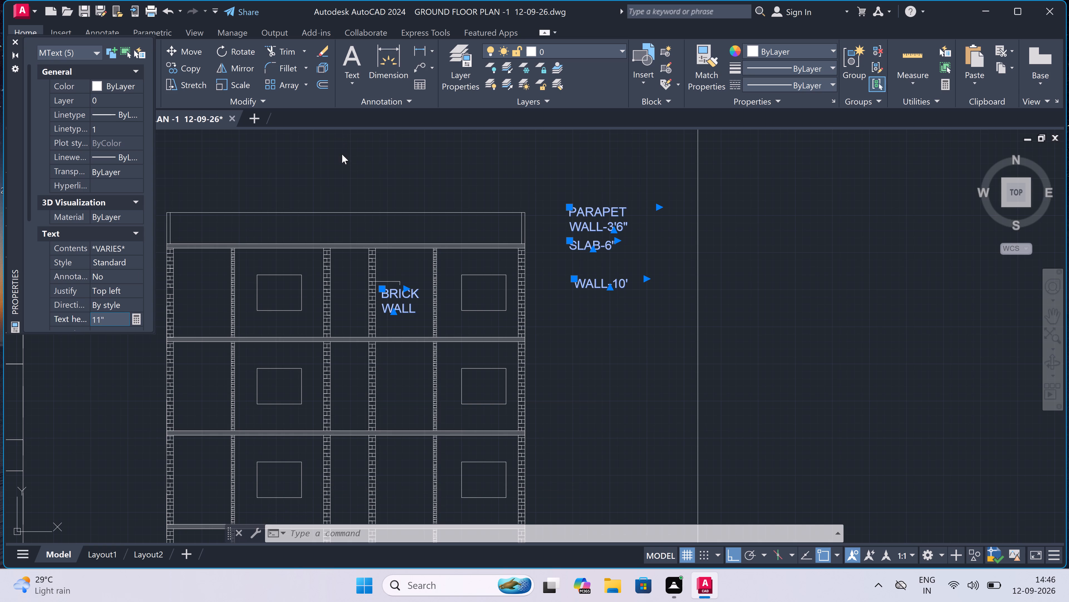
left_click(341, 159)
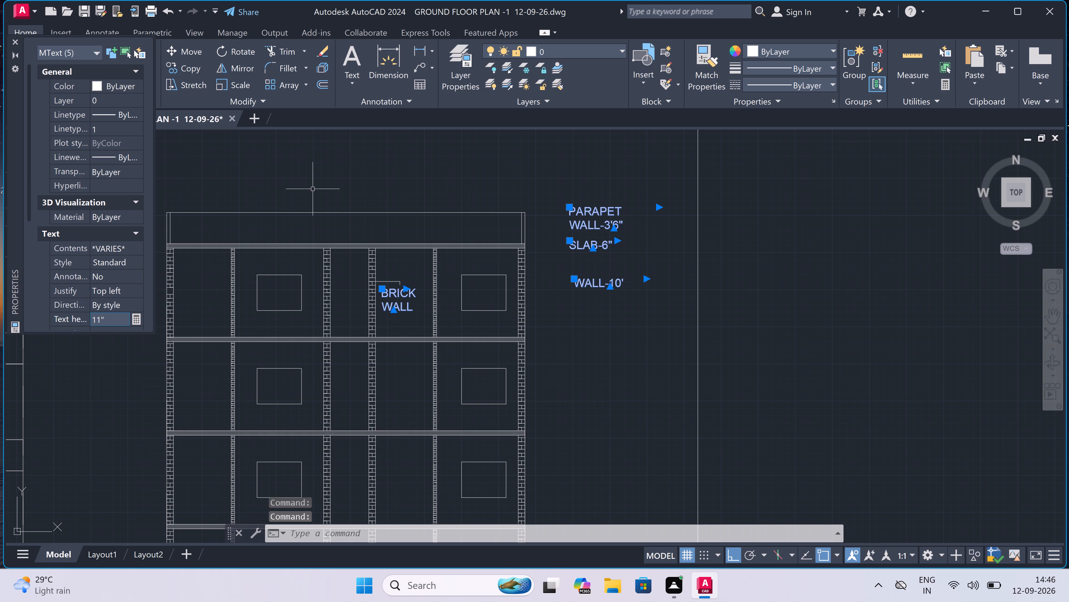
Set the text height of the five selected SECTION-AA labels to 9" and clear the selection.
left_click(111, 323)
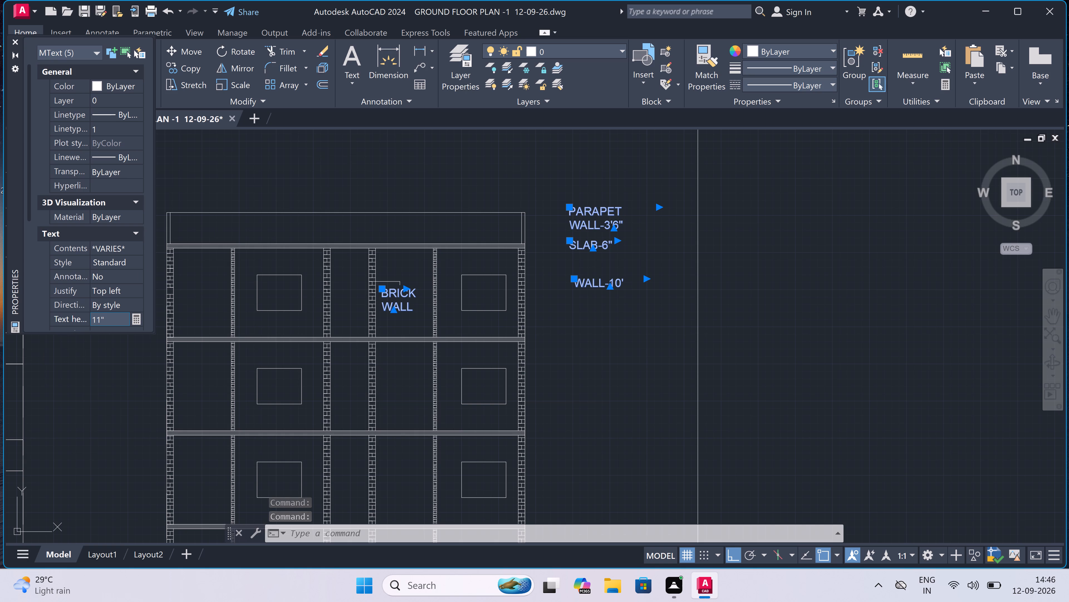
key("BackSpace")
type("9\"")
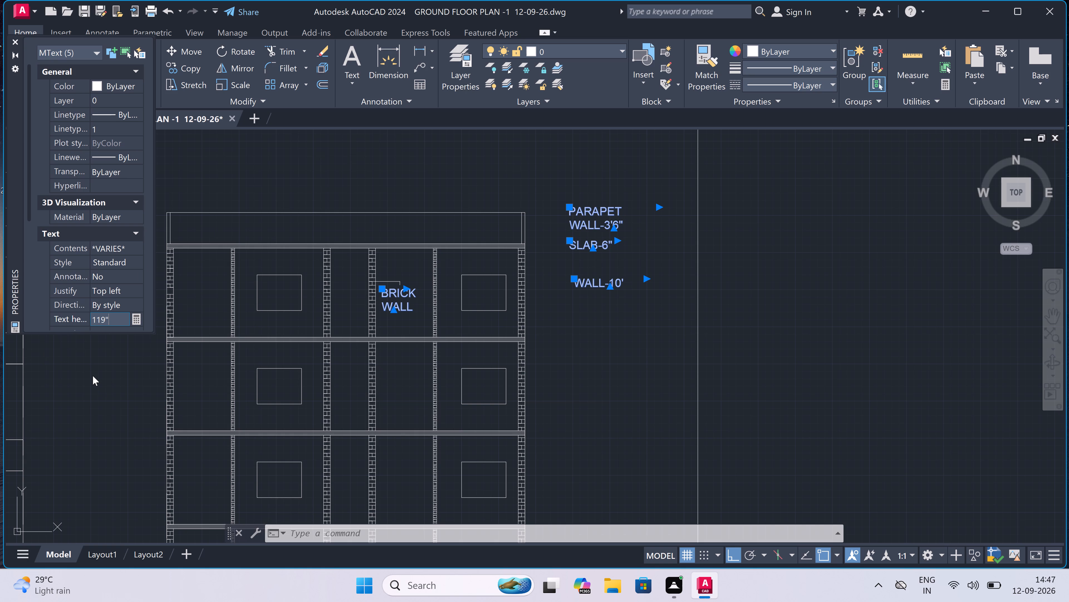
key("BackSpace")
key("BackSpace")
key("BackSpace")
key("BackSpace")
key("BackSpace")
key("BackSpace")
key("BackSpace")
key("BackSpace")
key("BackSpace")
key("BackSpace")
key("BackSpace")
key("BackSpace")
key("BackSpace")
key("BackSpace")
type("9\"")
left_click(134, 386)
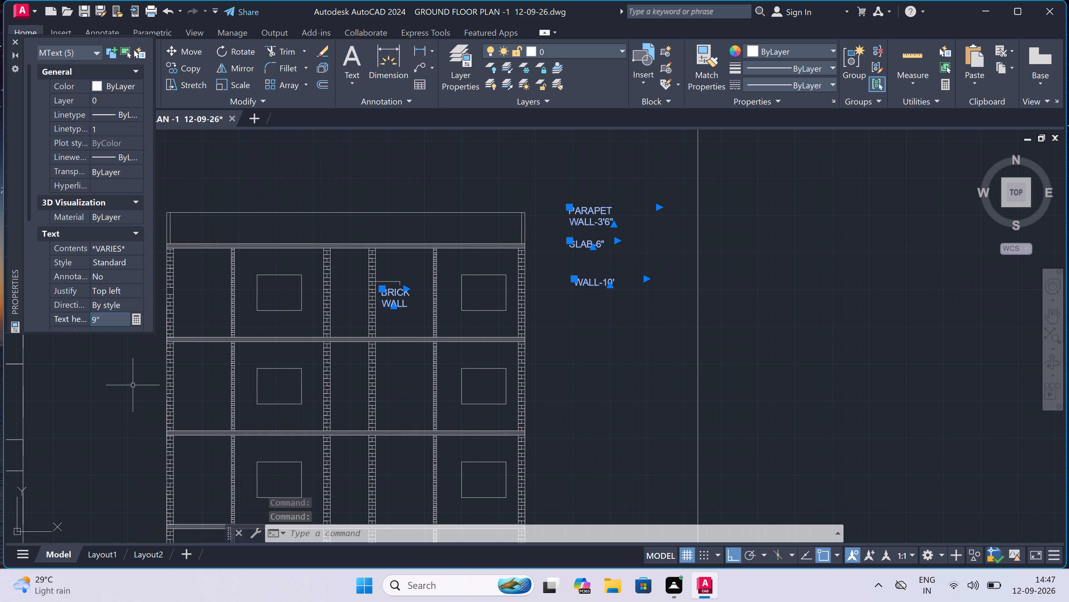
key("Escape")
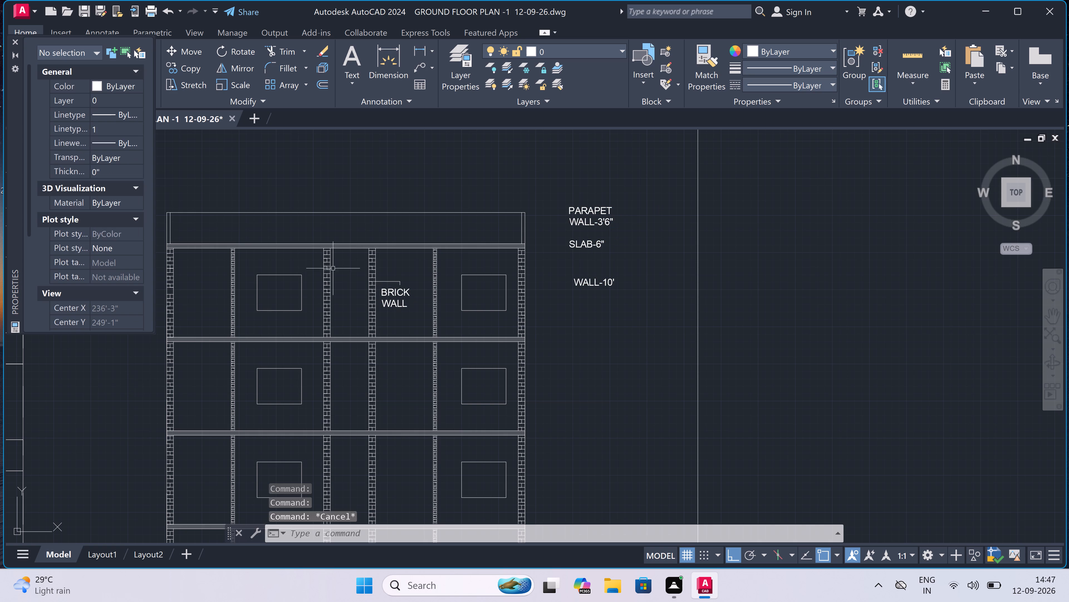
Draw a horizontal pointer line from inside the top slab's right end to just before the SLAB-6" label.
scroll(533, 228, "up", 2)
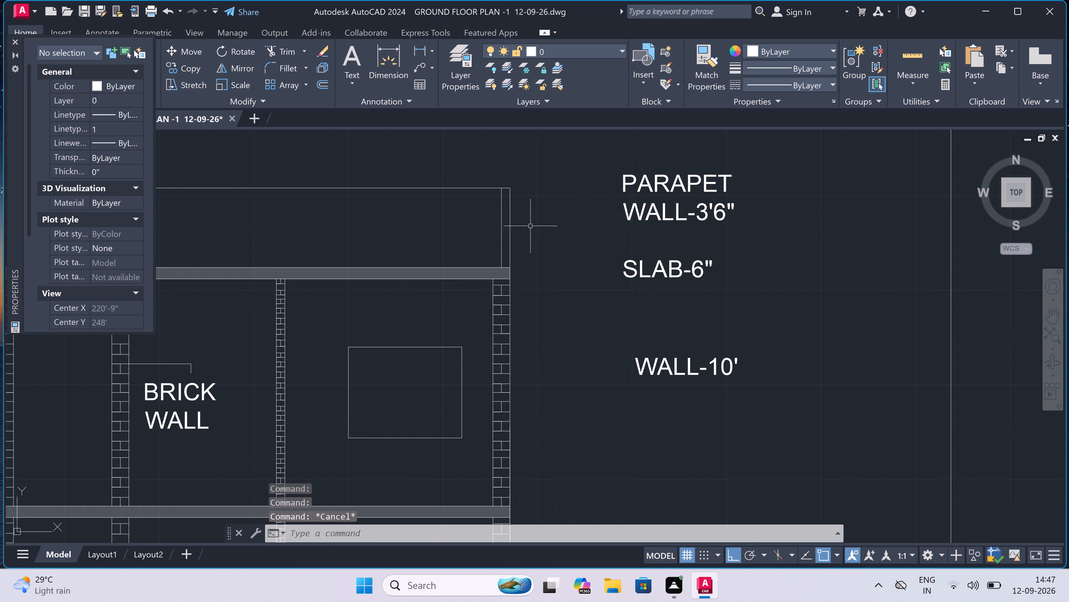
type("L")
key("space")
scroll(514, 245, "up", 2)
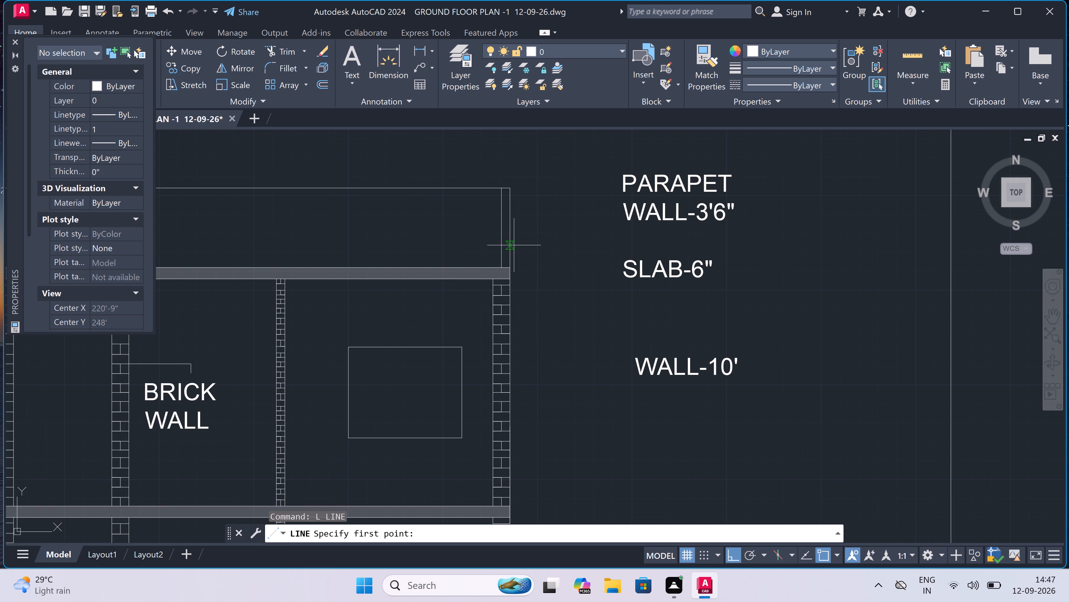
left_click_drag(449, 319, 452, 319)
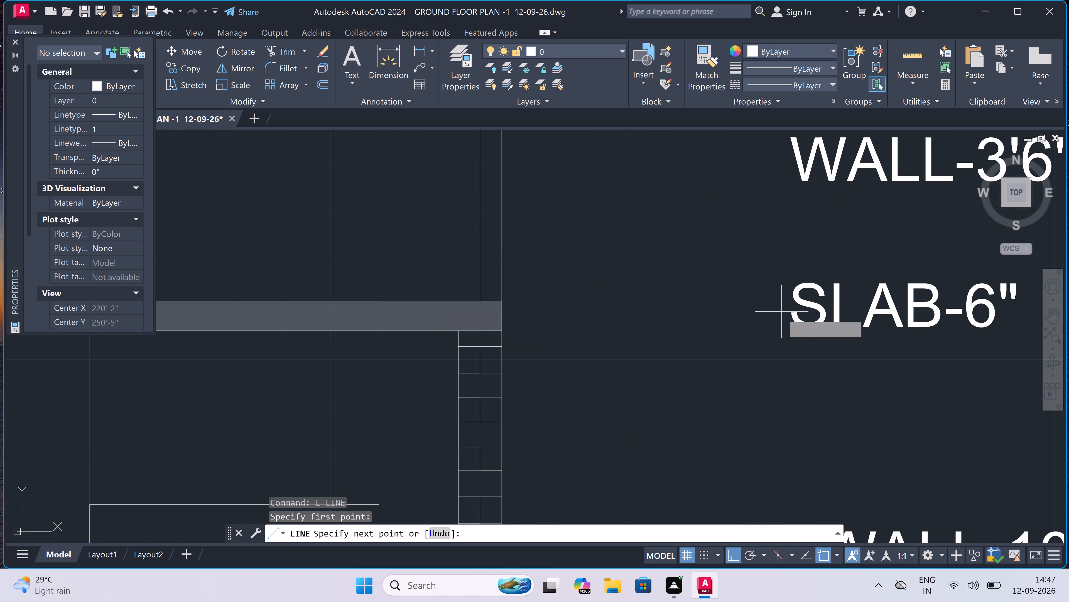
left_click(763, 318)
key("Escape")
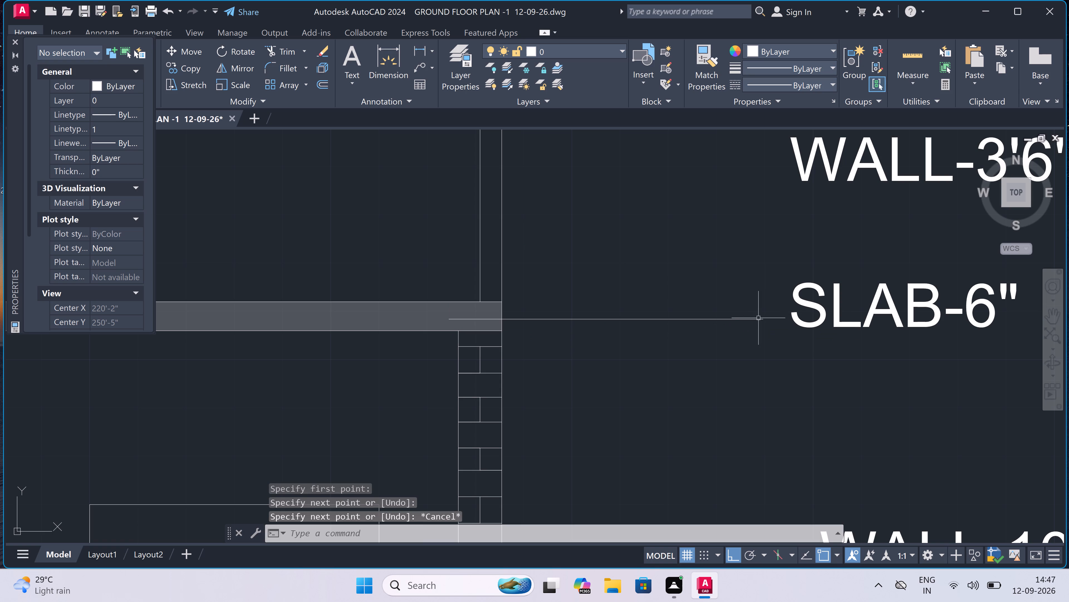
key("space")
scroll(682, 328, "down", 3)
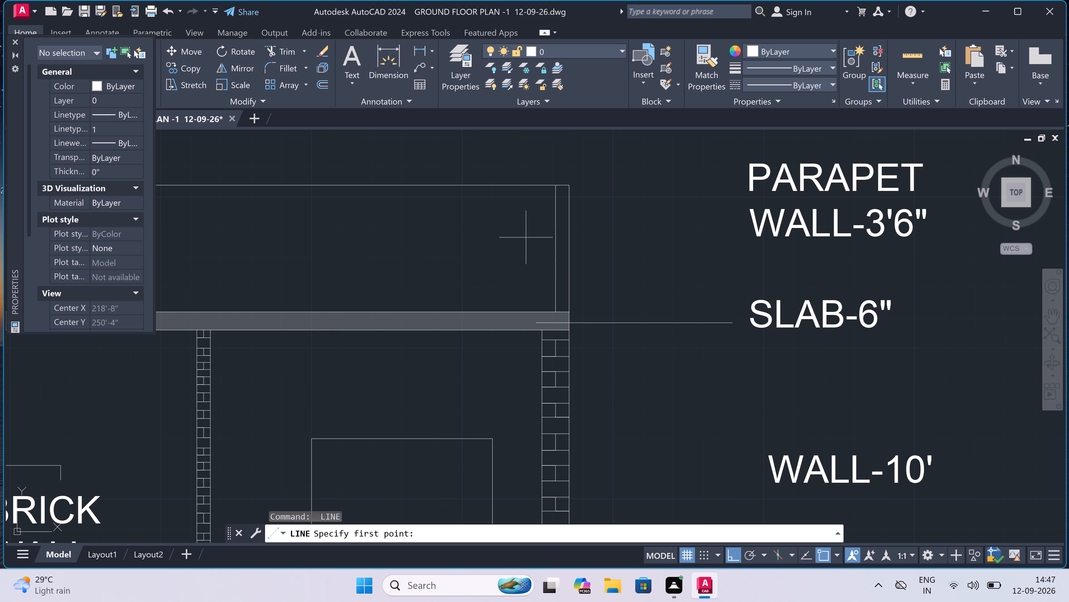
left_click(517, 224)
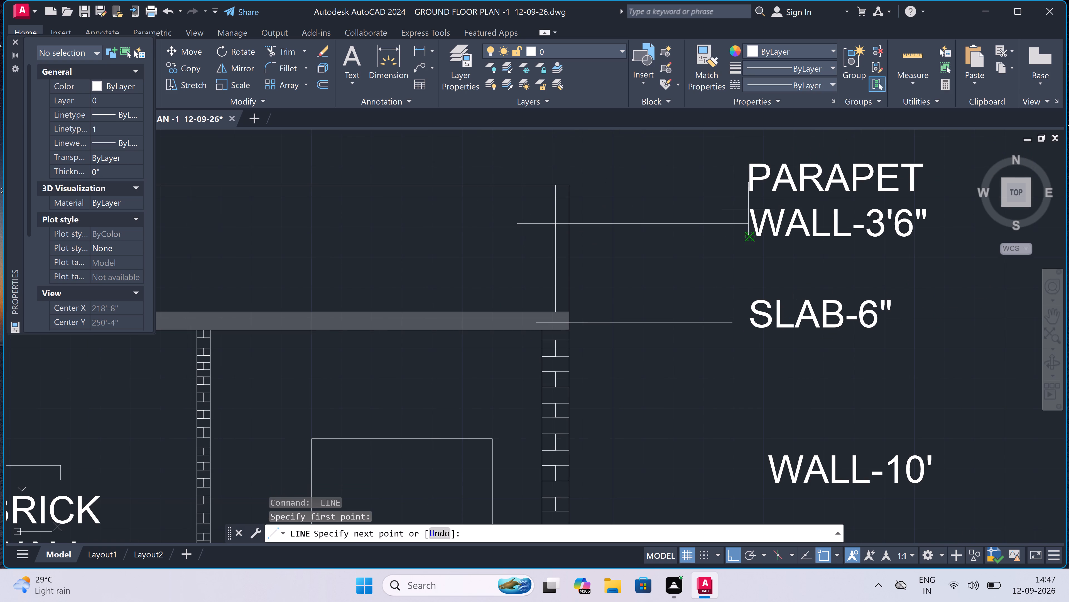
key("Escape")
Draw a stepped pointer line from beside the PARAPET WALL-3'6" label, horizontally, down, and horizontally again into the parapet.
key("space")
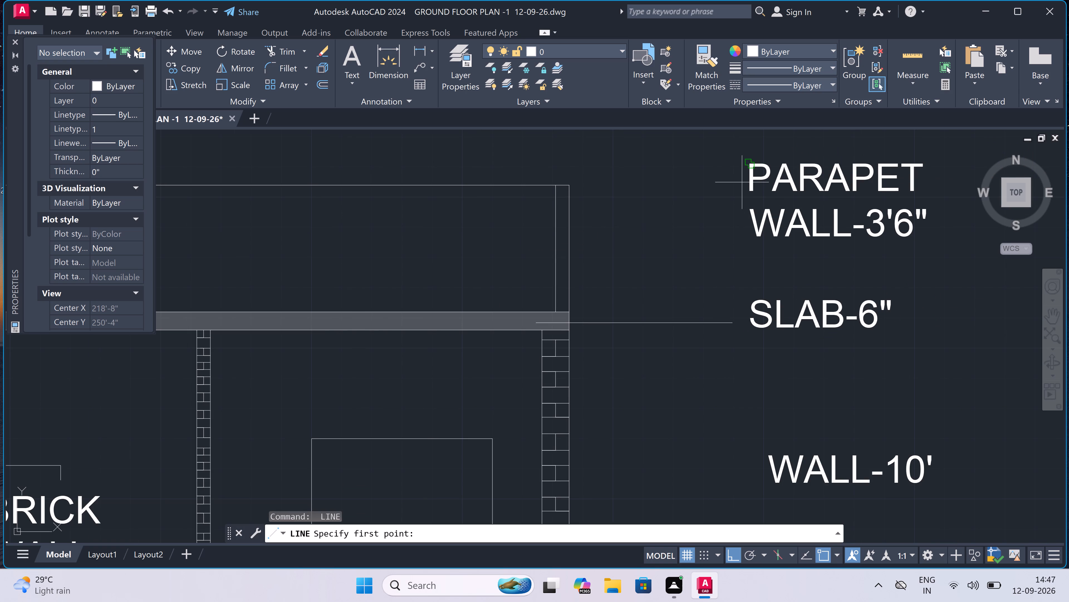
left_click_drag(734, 183, 732, 183)
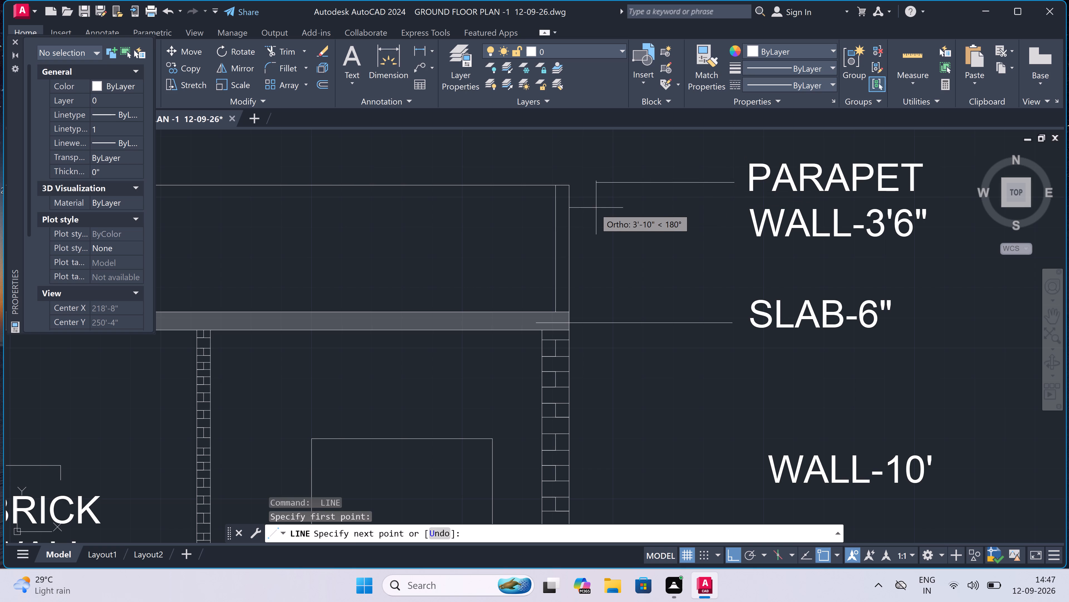
left_click(611, 208)
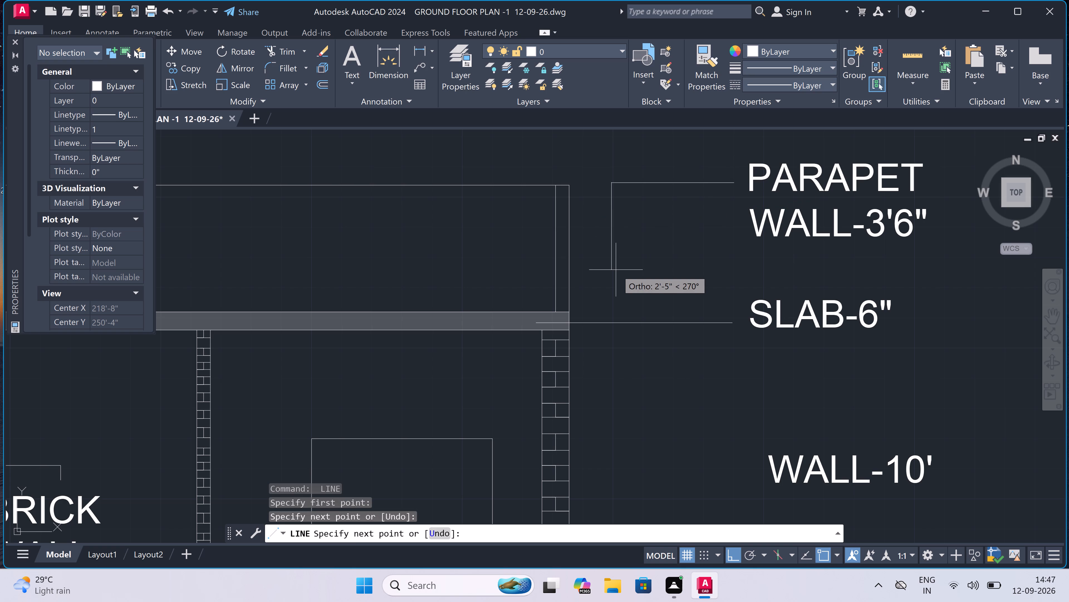
left_click(611, 256)
double_click(484, 252)
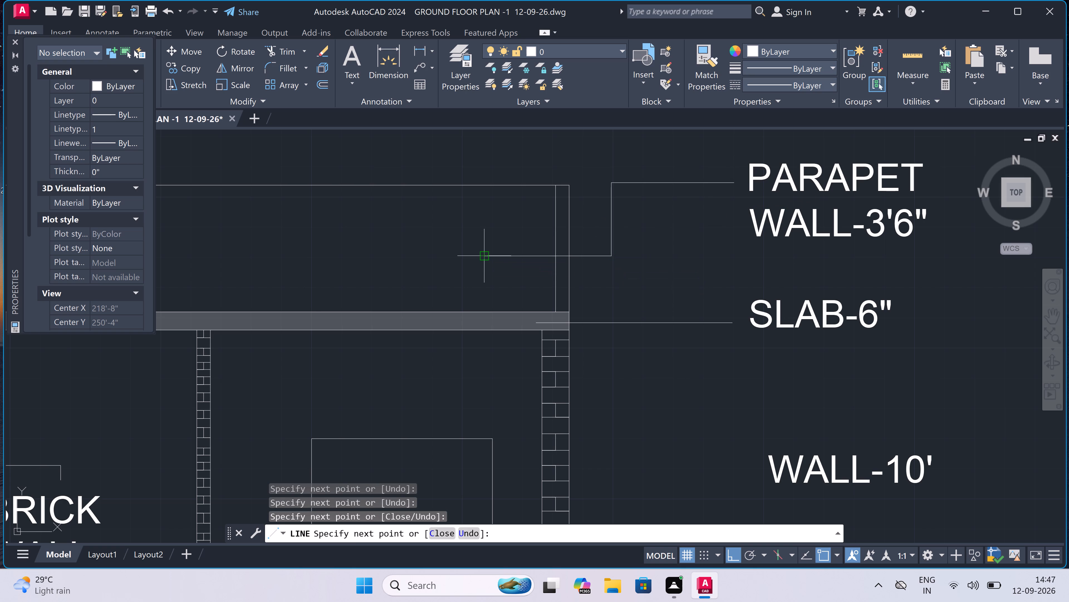
key("Escape")
Draw a horizontal pointer line from just inside the top storey's right outer wall across to the WALL-10' label.
scroll(487, 249, "down", 5)
scroll(514, 315, "up", 3)
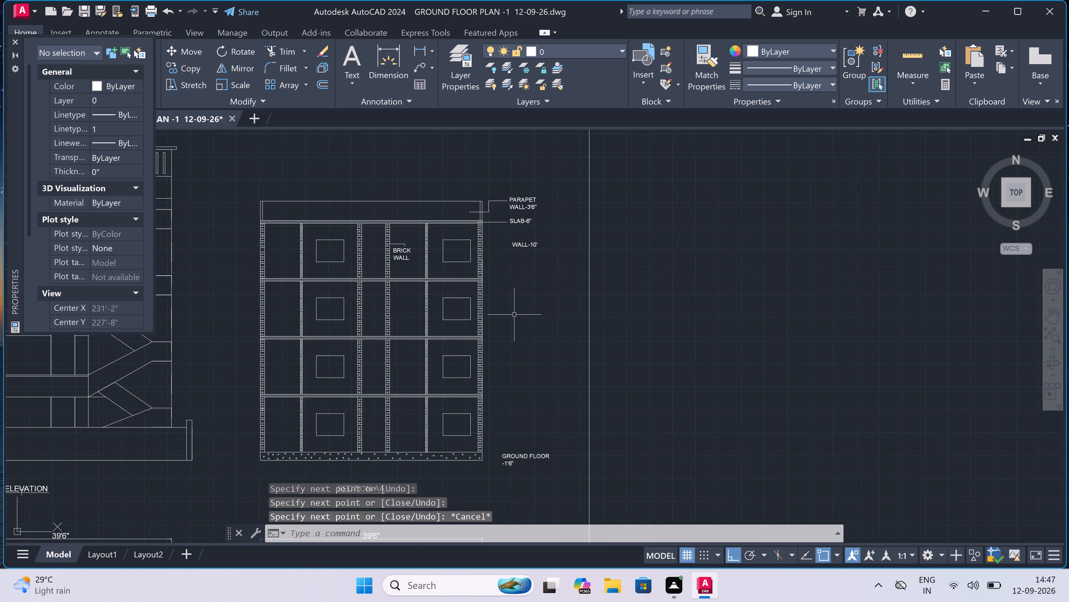
scroll(486, 216, "down", 4)
scroll(453, 176, "up", 4)
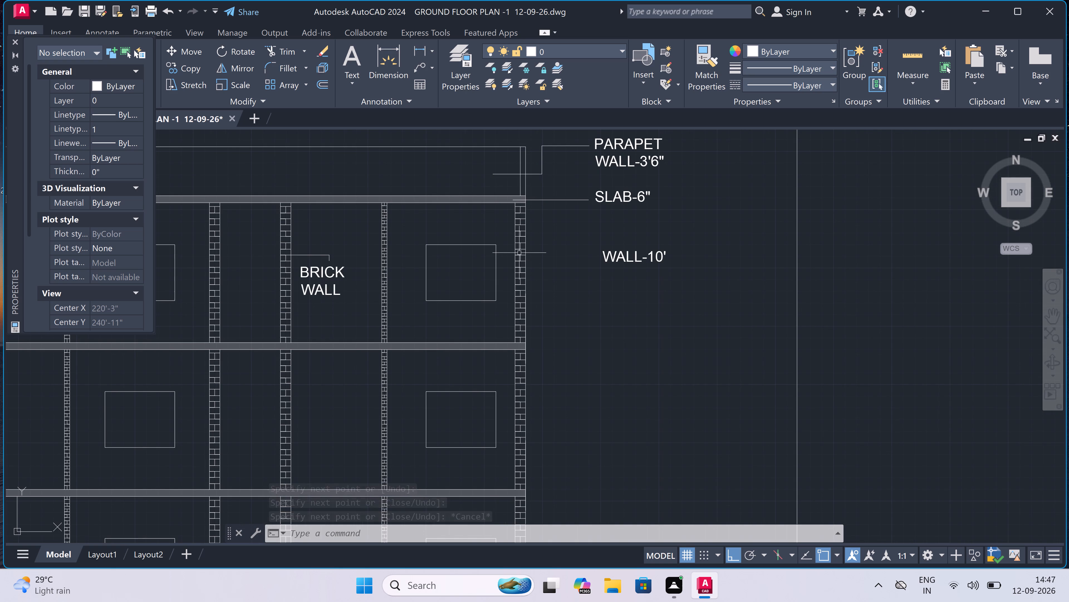
key("space")
scroll(503, 252, "up", 1)
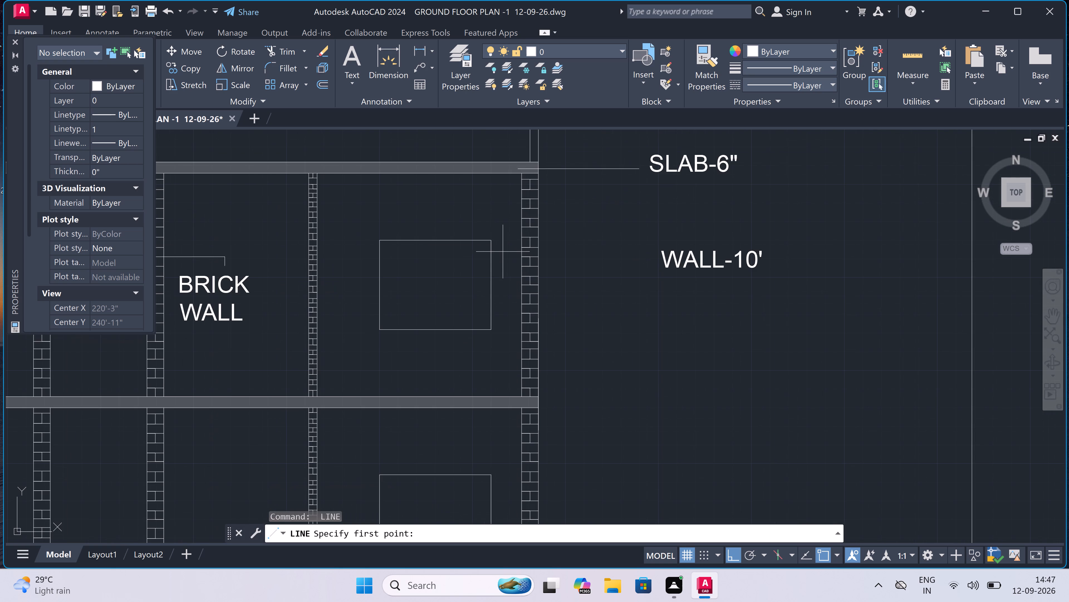
left_click(503, 252)
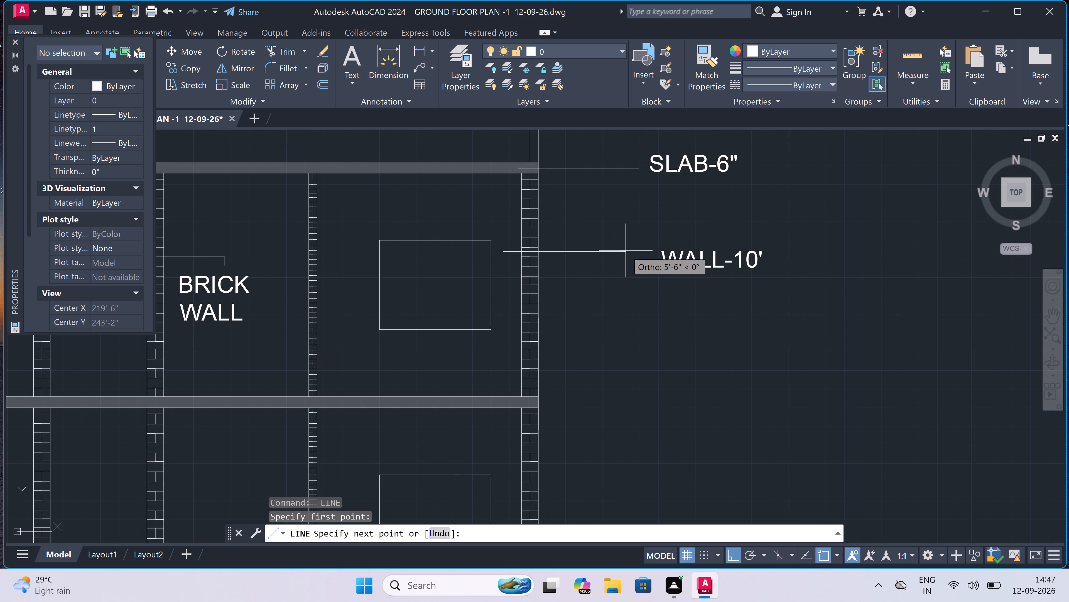
left_click(646, 250)
key("Escape")
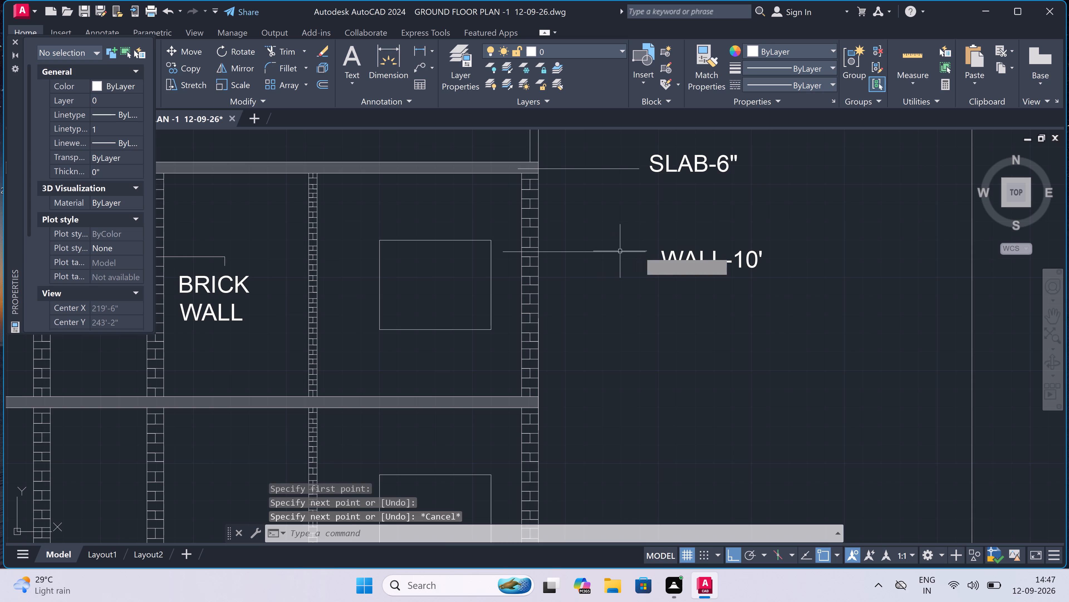
Draw a horizontal pointer line about 4'-9" long from inside the hatched ground floor base to the GROUND FLOOR -1'6" label.
scroll(601, 246, "down", 6)
scroll(595, 292, "up", 5)
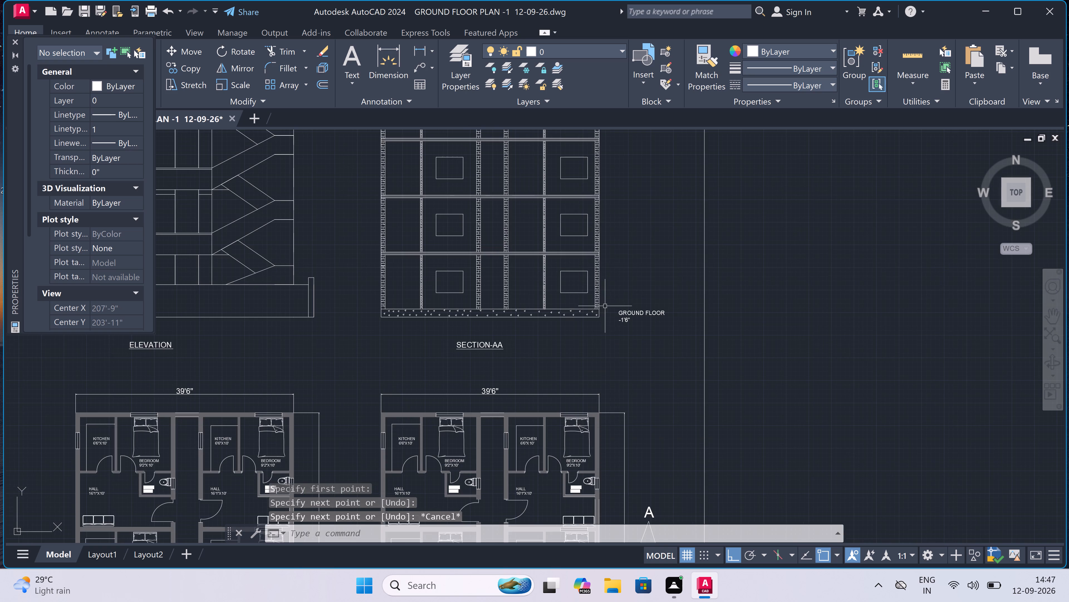
scroll(605, 306, "up", 1)
key("space")
scroll(552, 327, "up", 3)
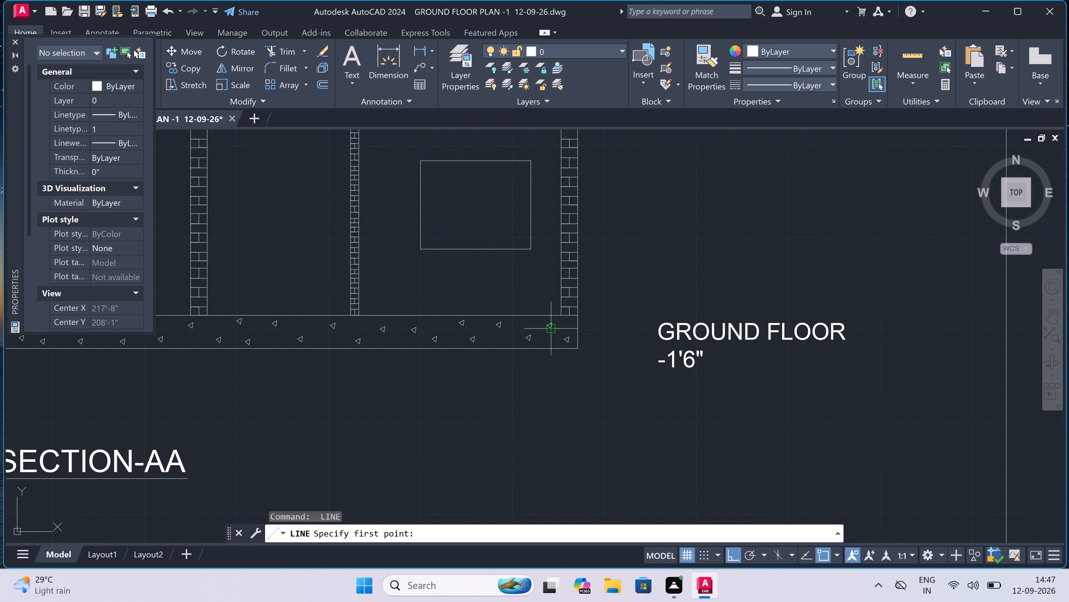
left_click(524, 347)
scroll(749, 310, "down", 4)
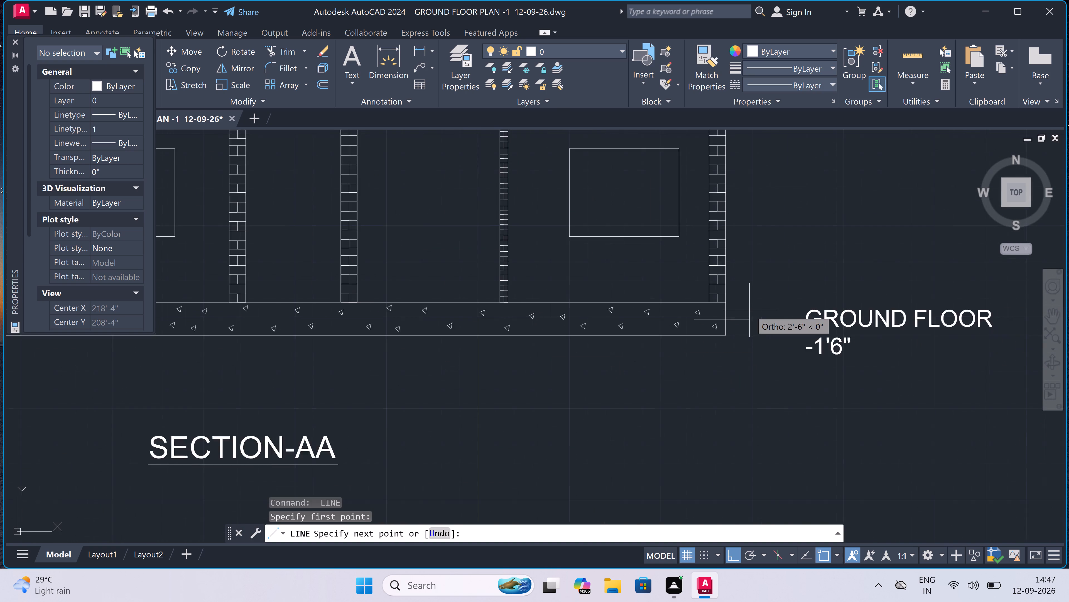
scroll(779, 313, "up", 3)
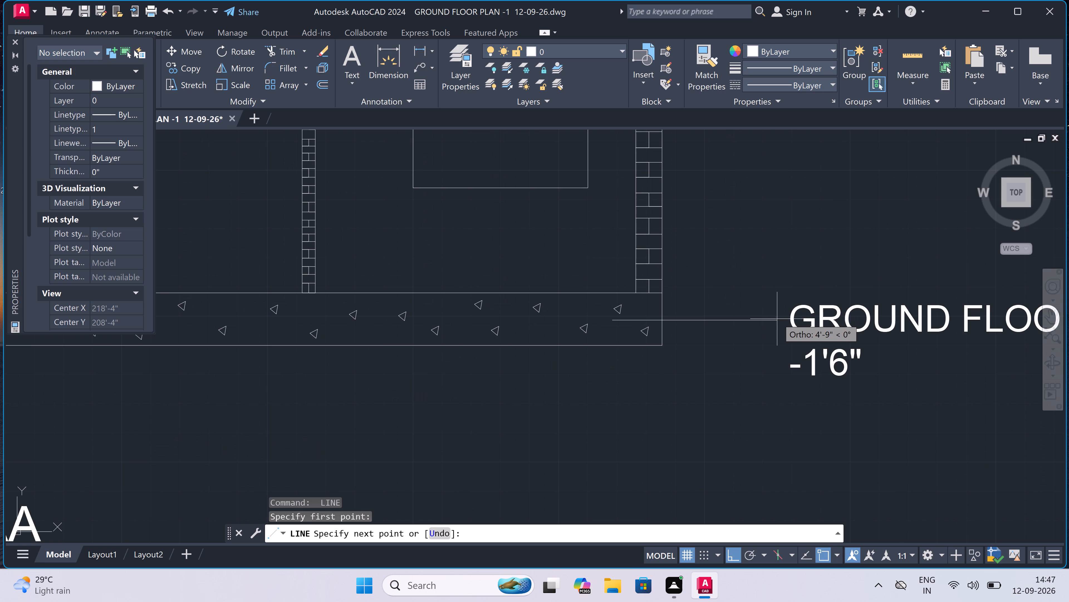
left_click(777, 319)
key("Escape")
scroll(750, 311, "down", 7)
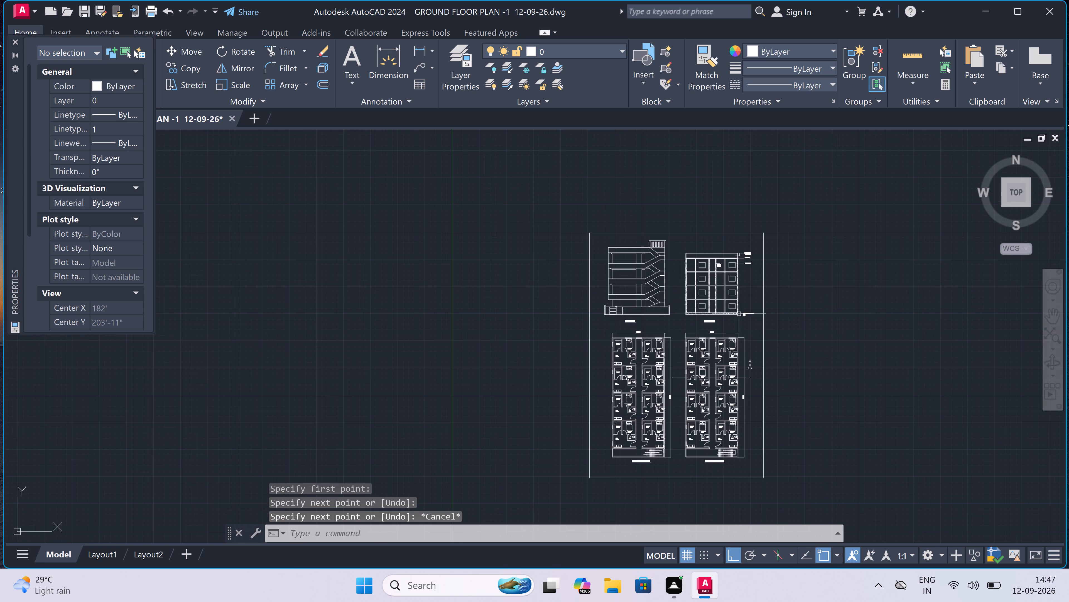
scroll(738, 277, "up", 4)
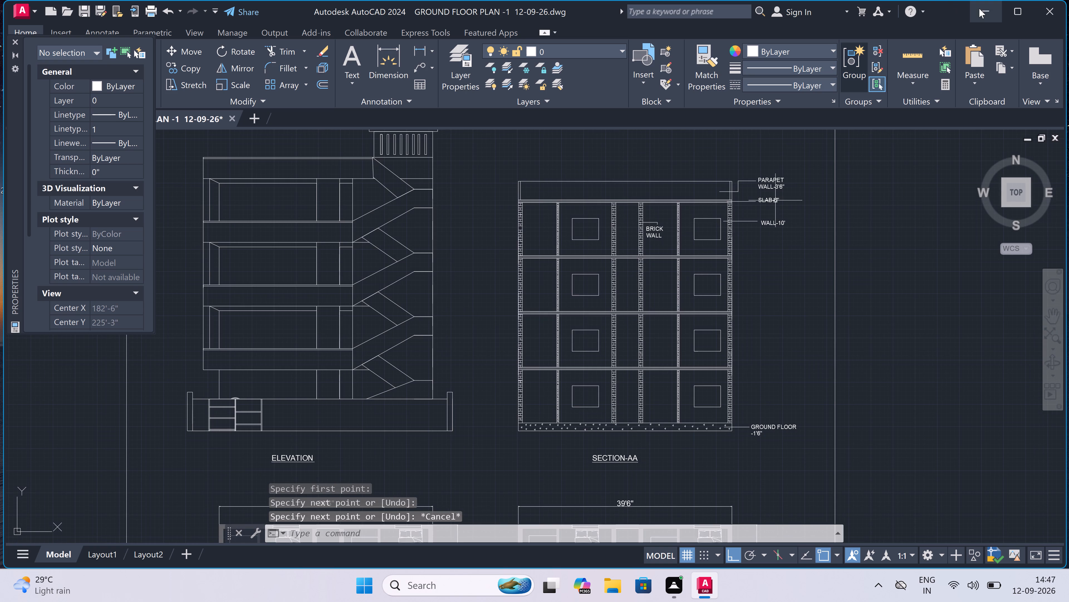
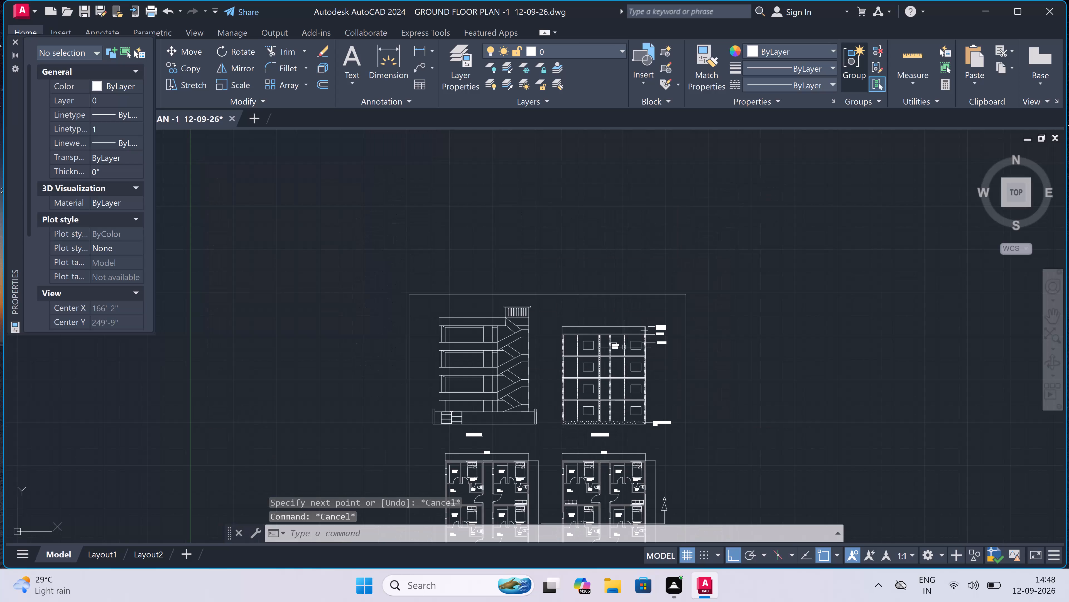
Draw a rectangle just inside the left ground-floor window outline in Section-AA, with a perimeter of about 17'-6".
scroll(605, 321, "up", 4)
scroll(557, 375, "up", 2)
scroll(556, 375, "down", 1)
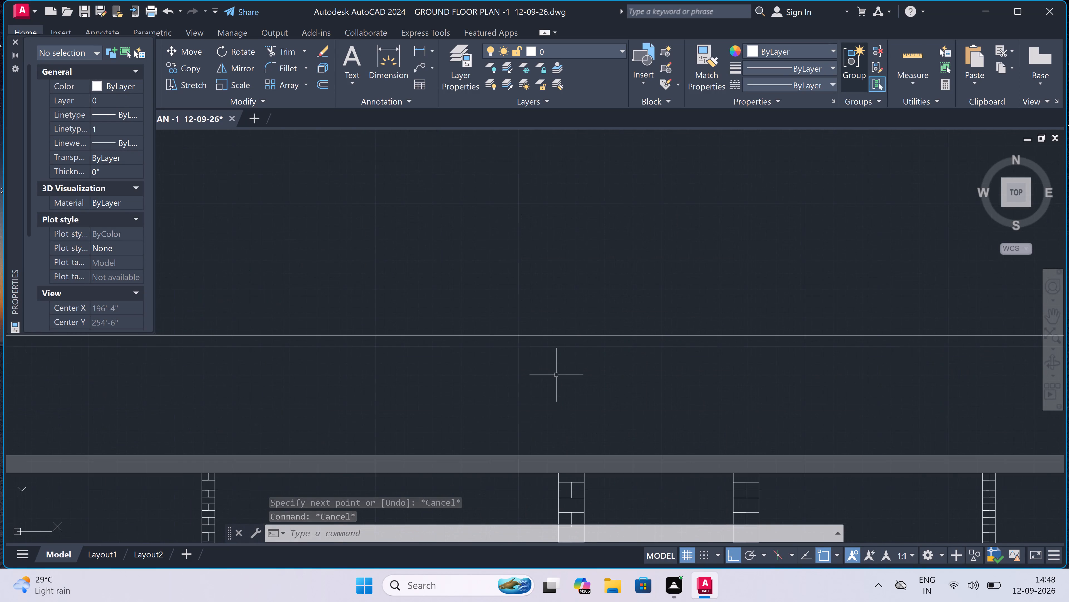
scroll(556, 375, "down", 4)
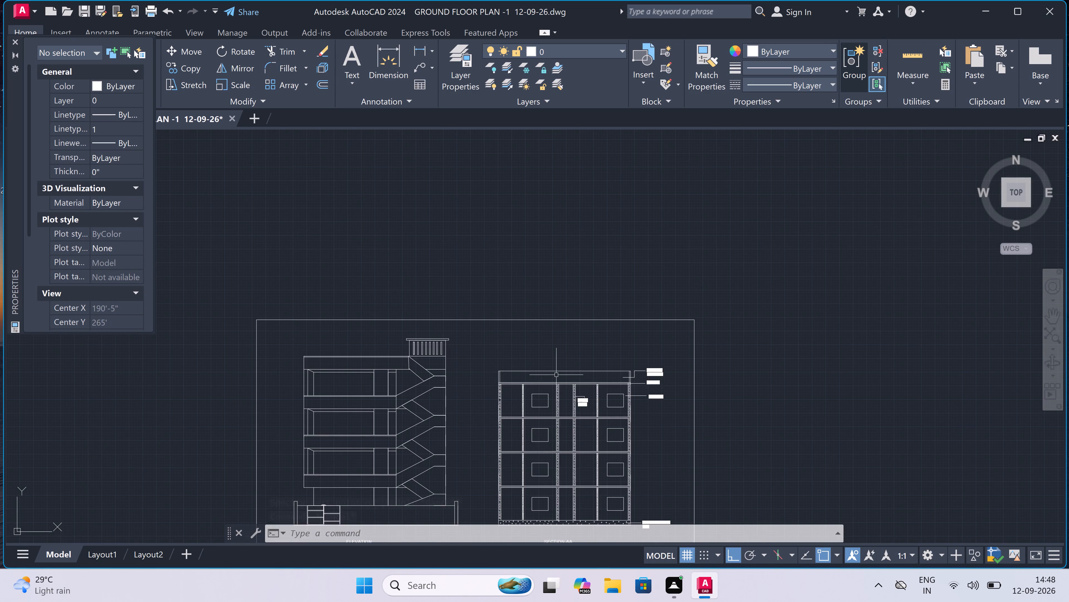
scroll(556, 375, "down", 3)
scroll(583, 404, "up", 4)
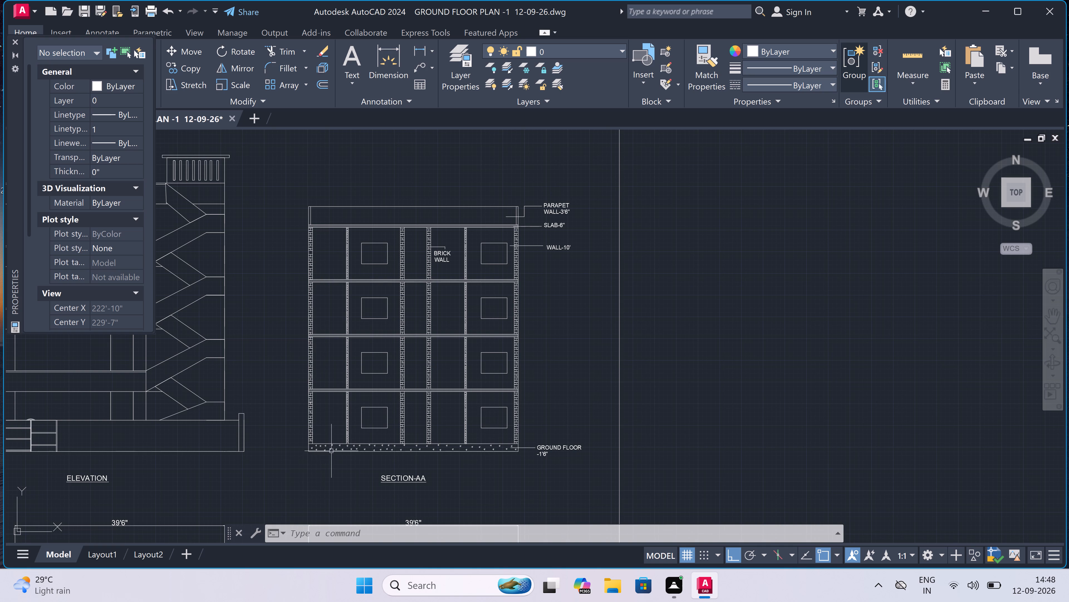
scroll(351, 437, "up", 2)
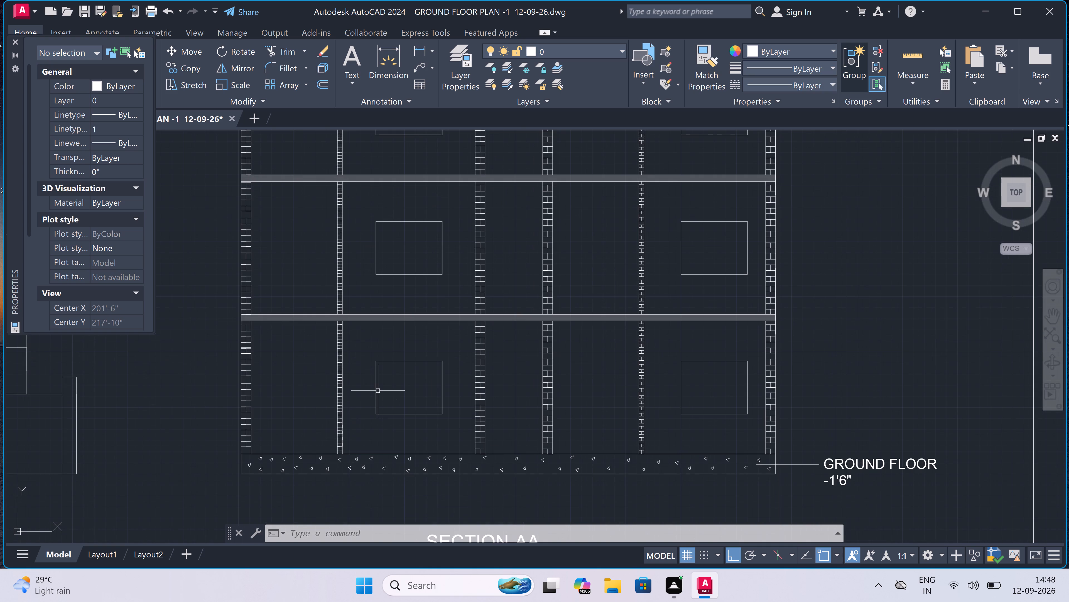
scroll(380, 388, "up", 3)
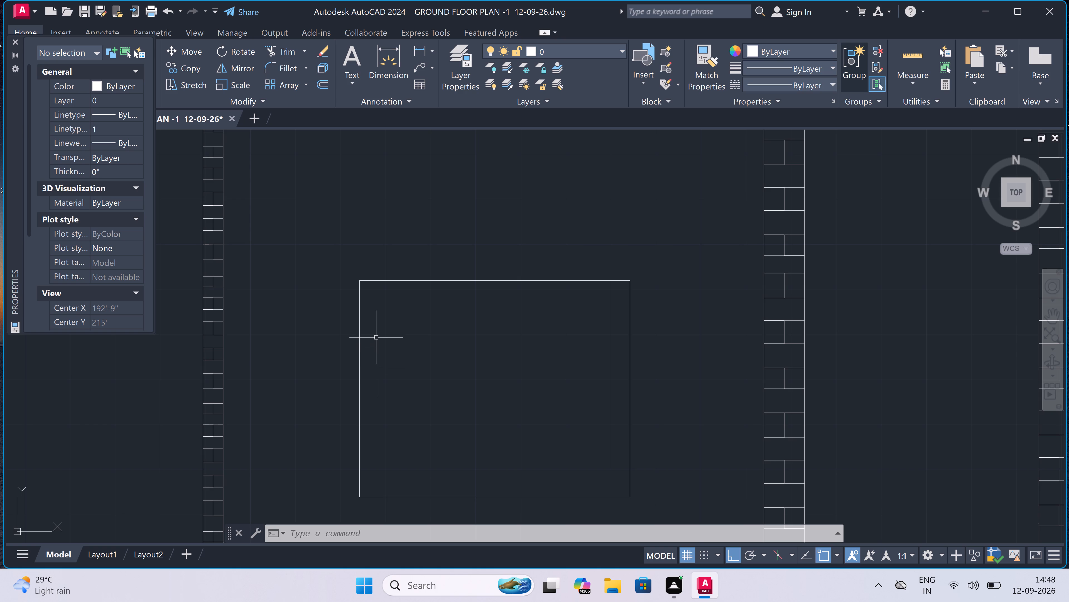
key("r")
key("e")
type("C")
key("space")
scroll(363, 289, "up", 2)
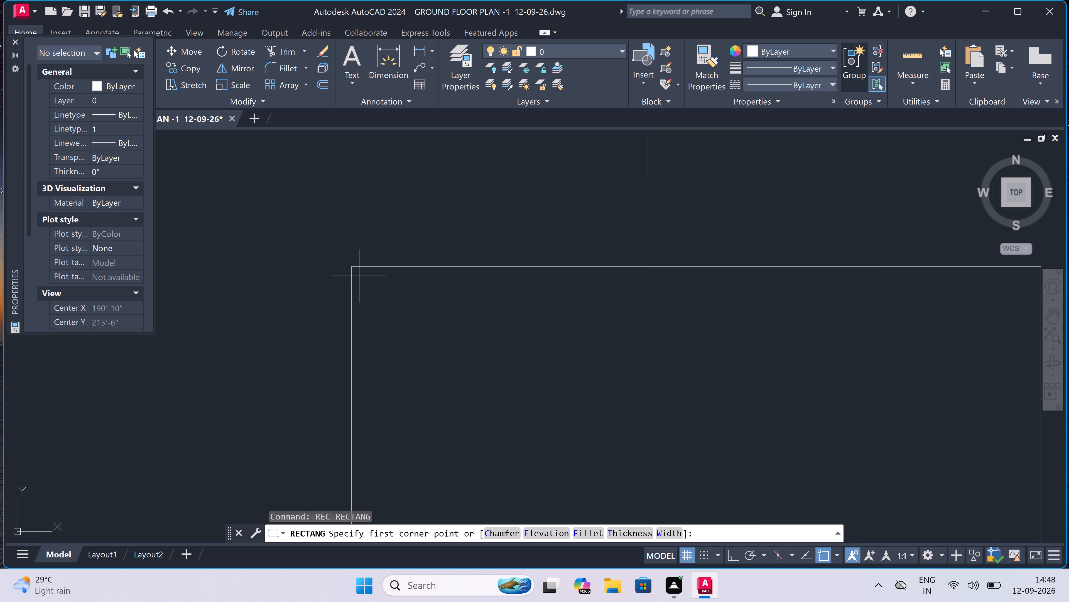
left_click(359, 276)
scroll(413, 315, "down", 3)
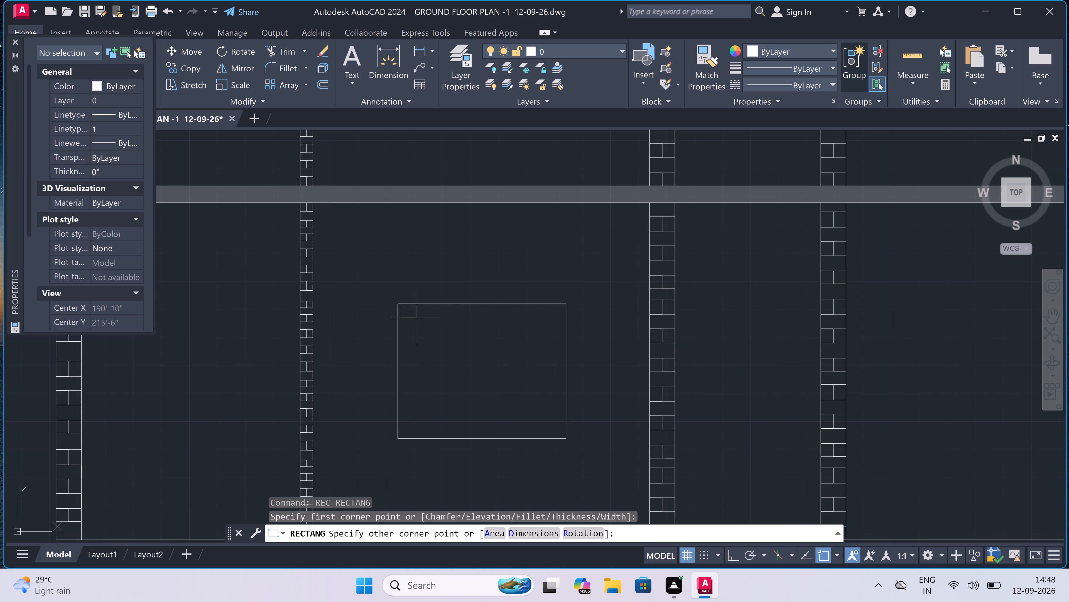
scroll(560, 415, "up", 3)
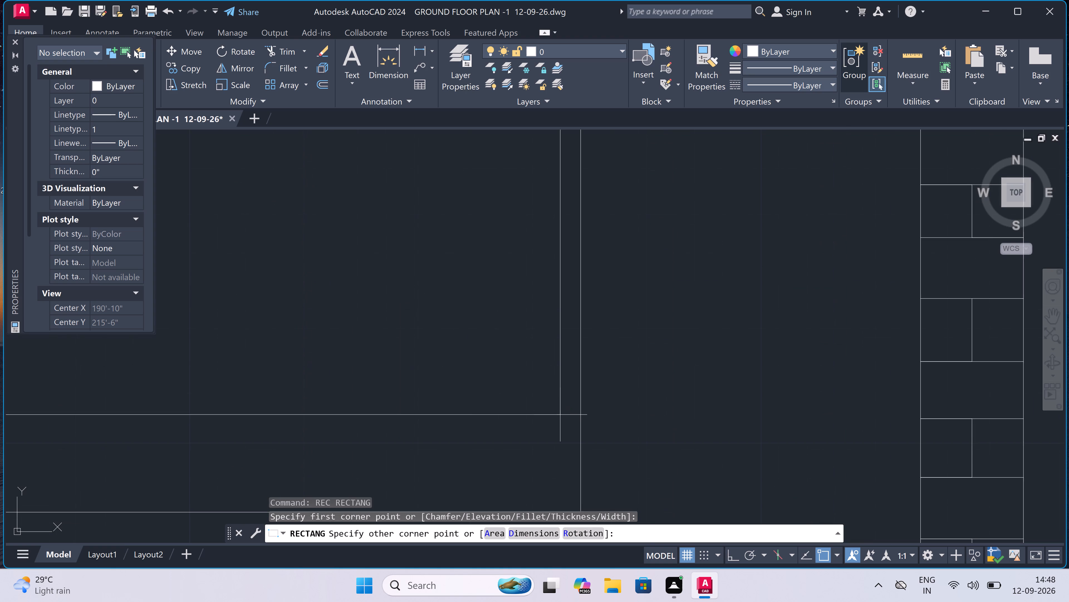
scroll(569, 438, "down", 2)
scroll(568, 453, "up", 2)
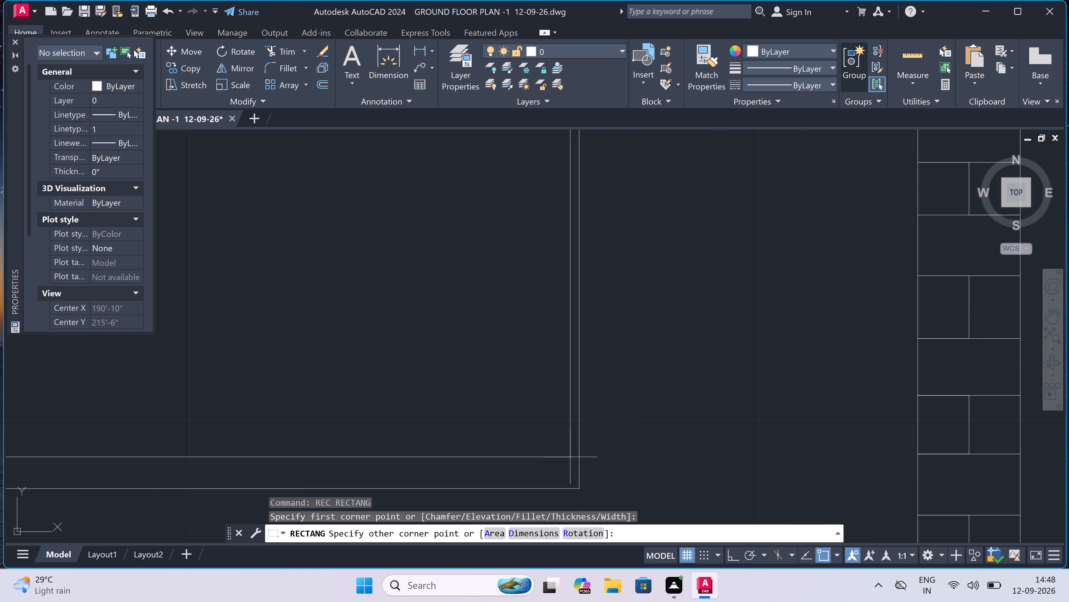
scroll(570, 479, "up", 1)
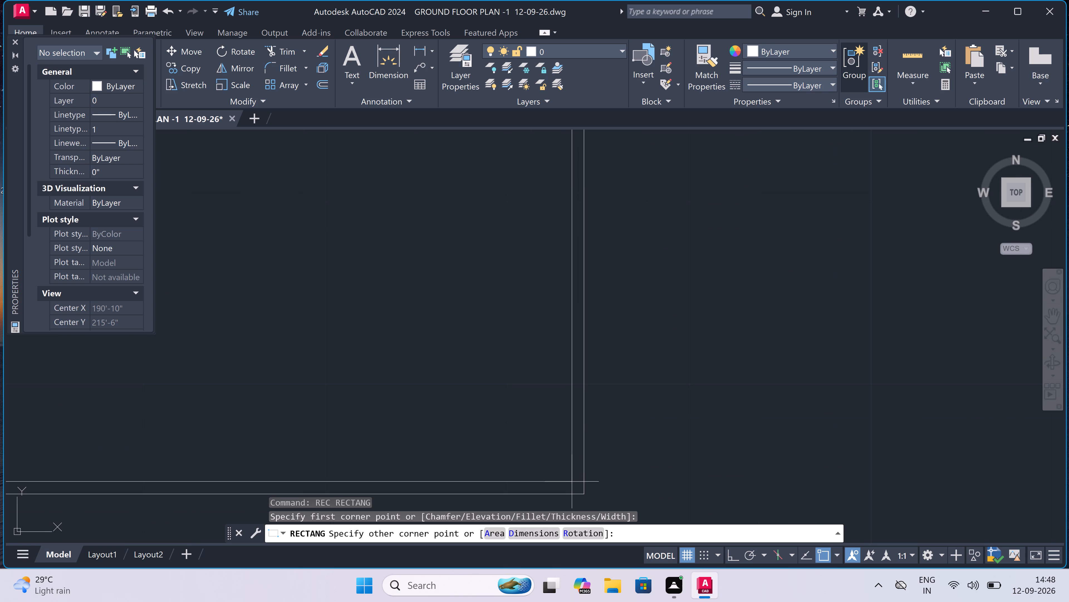
left_click(573, 482)
scroll(520, 404, "down", 4)
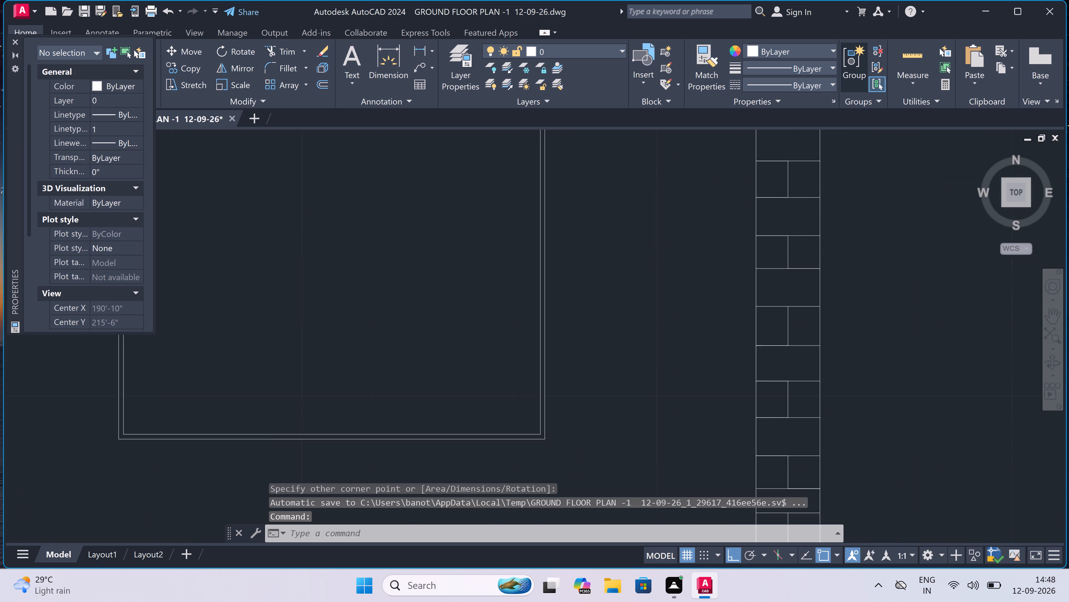
Copy the inner window rectangle horizontally about 23'-0" into the right ground-floor window of Section-AA.
scroll(461, 289, "up", 3)
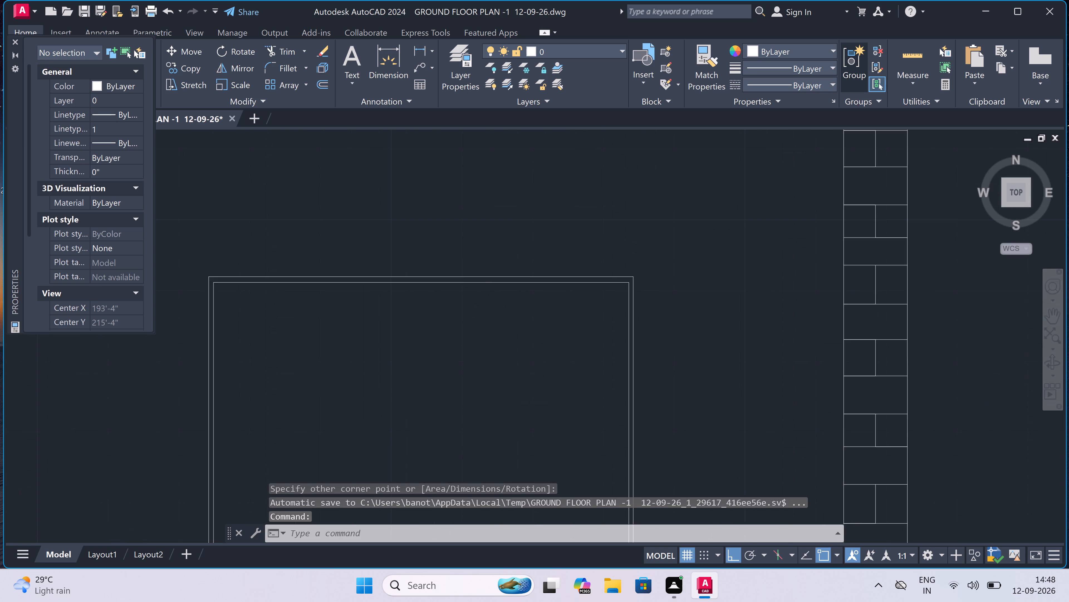
left_click(455, 278)
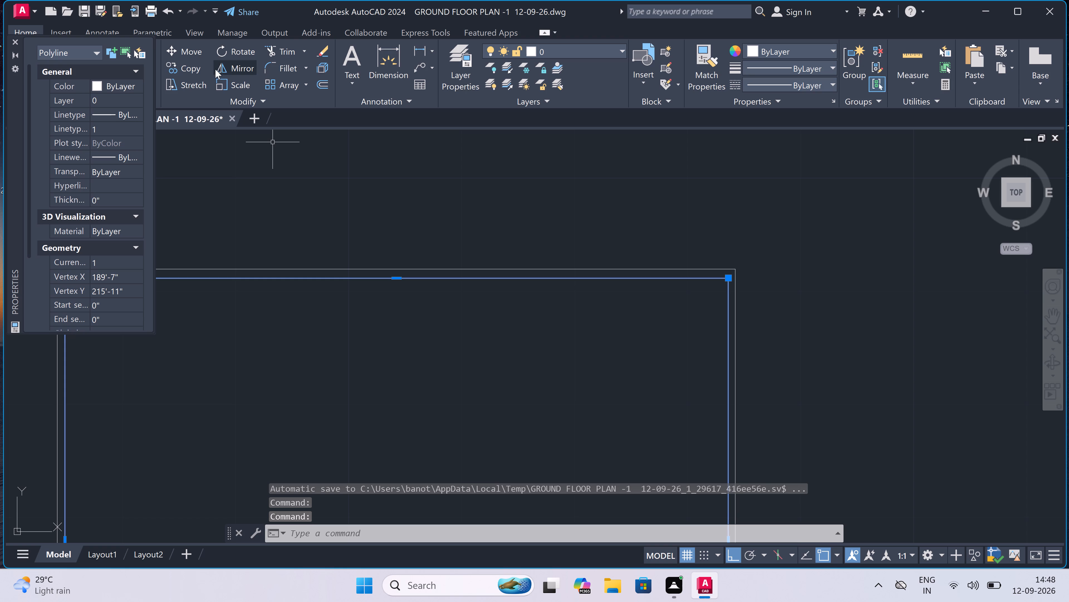
left_click(184, 65)
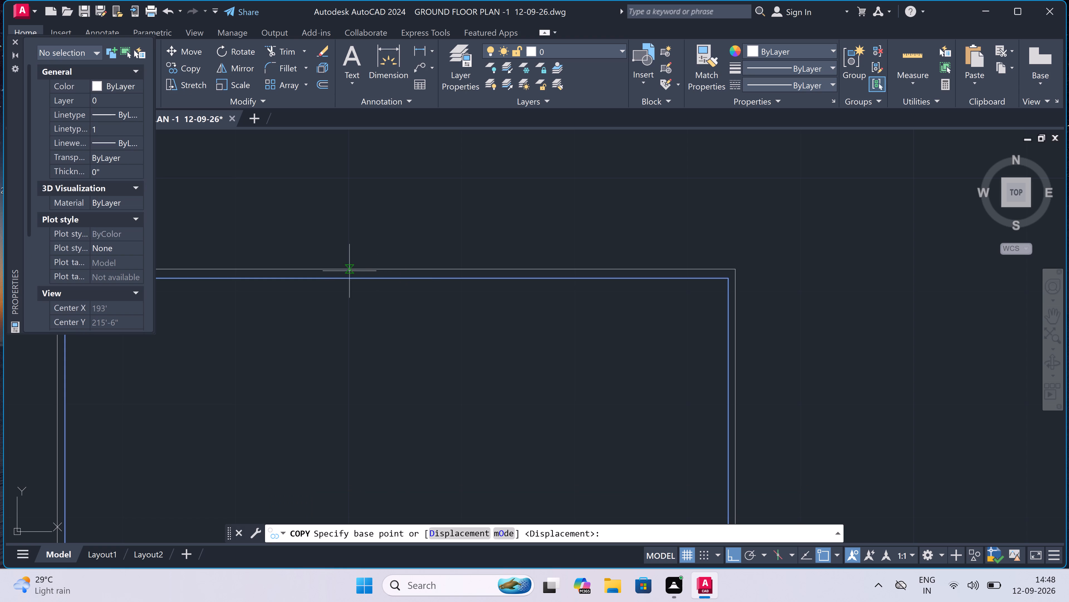
scroll(344, 288, "down", 3)
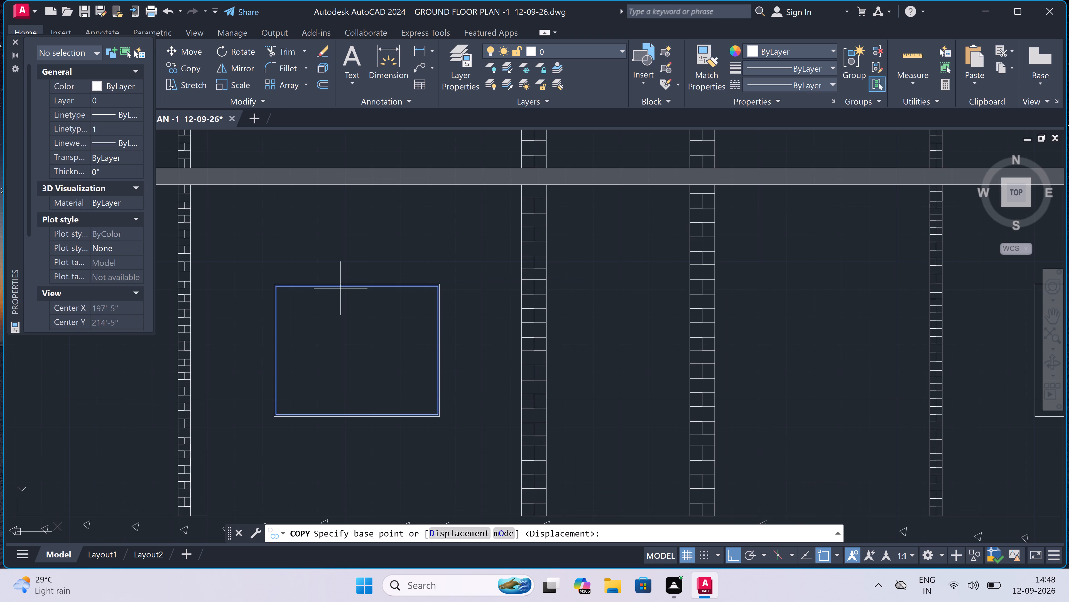
scroll(267, 285, "up", 3)
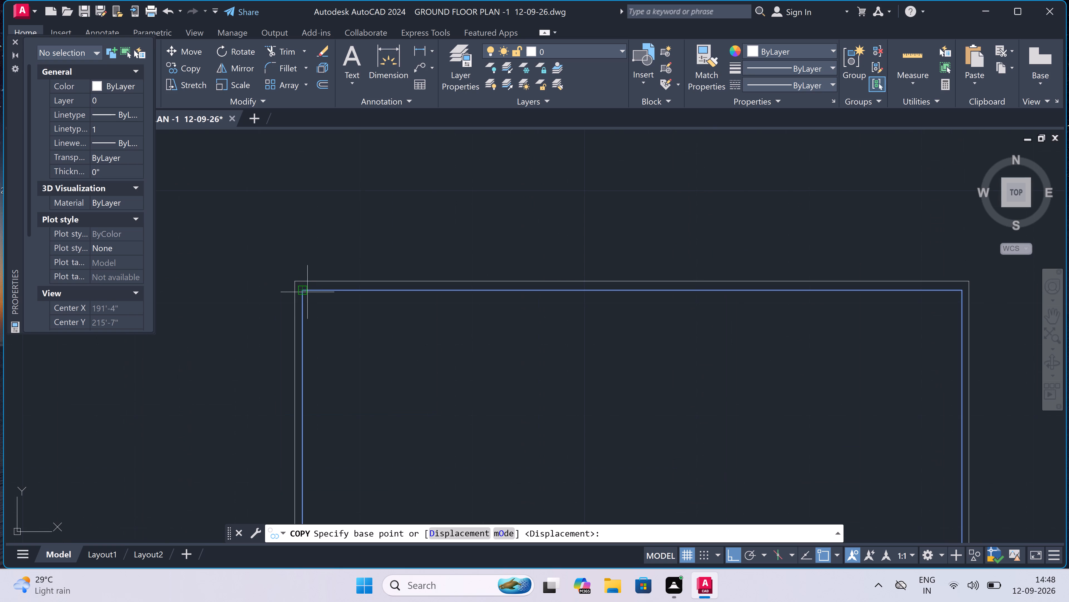
left_click(303, 292)
scroll(371, 278, "down", 7)
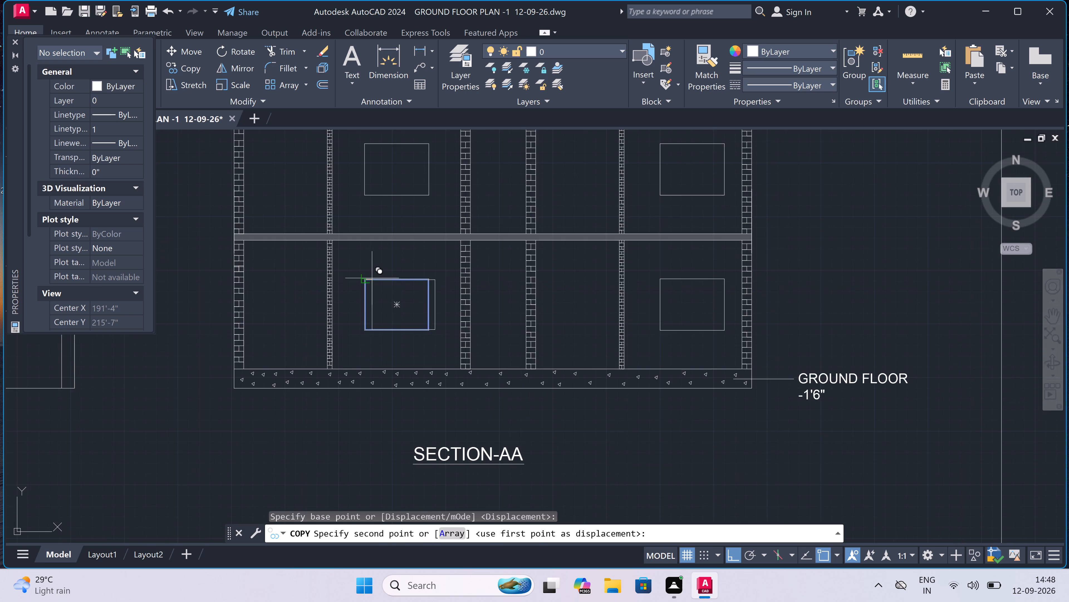
scroll(372, 278, "down", 1)
scroll(427, 272, "up", 4)
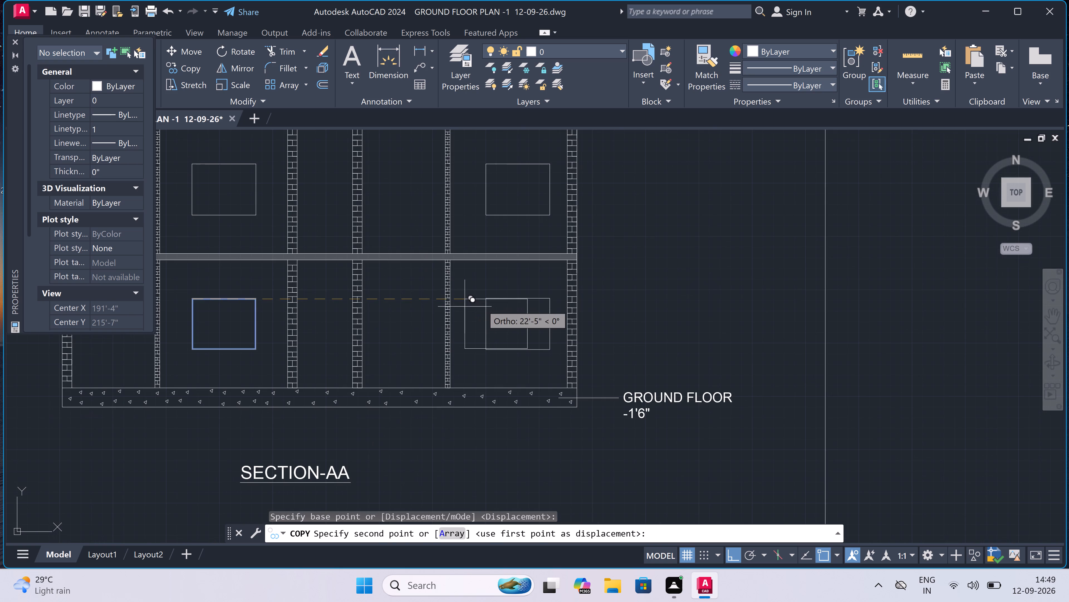
scroll(498, 300, "up", 4)
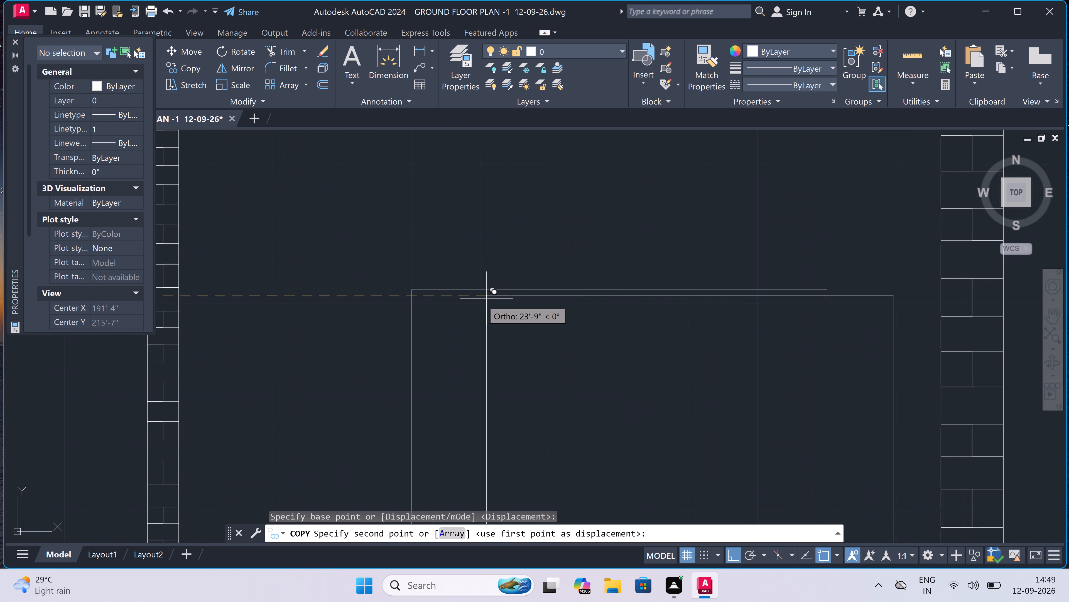
scroll(438, 294, "up", 2)
scroll(419, 294, "down", 1)
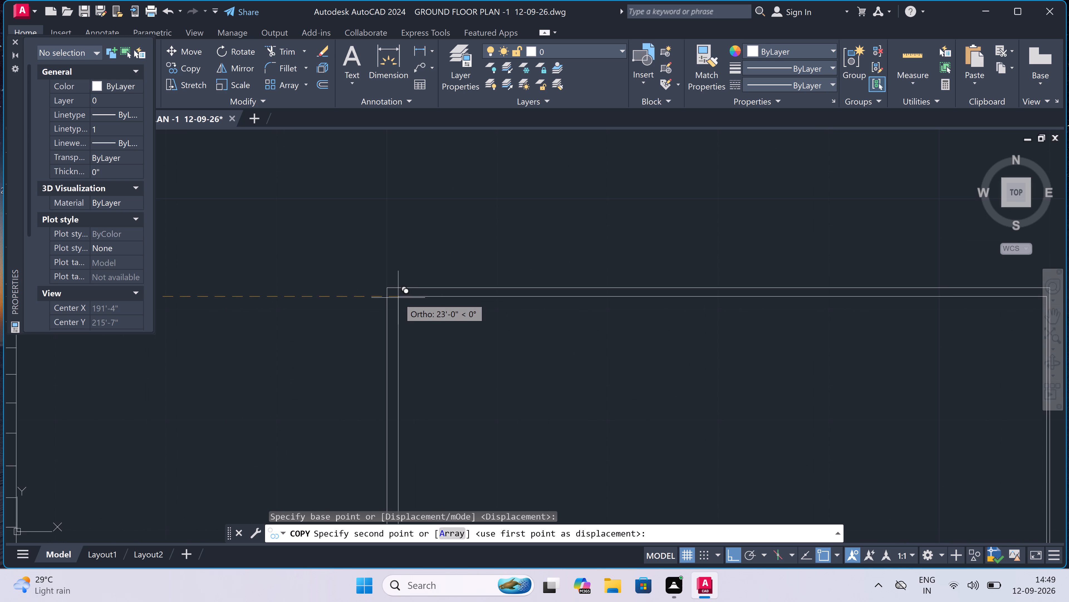
scroll(398, 298, "down", 1)
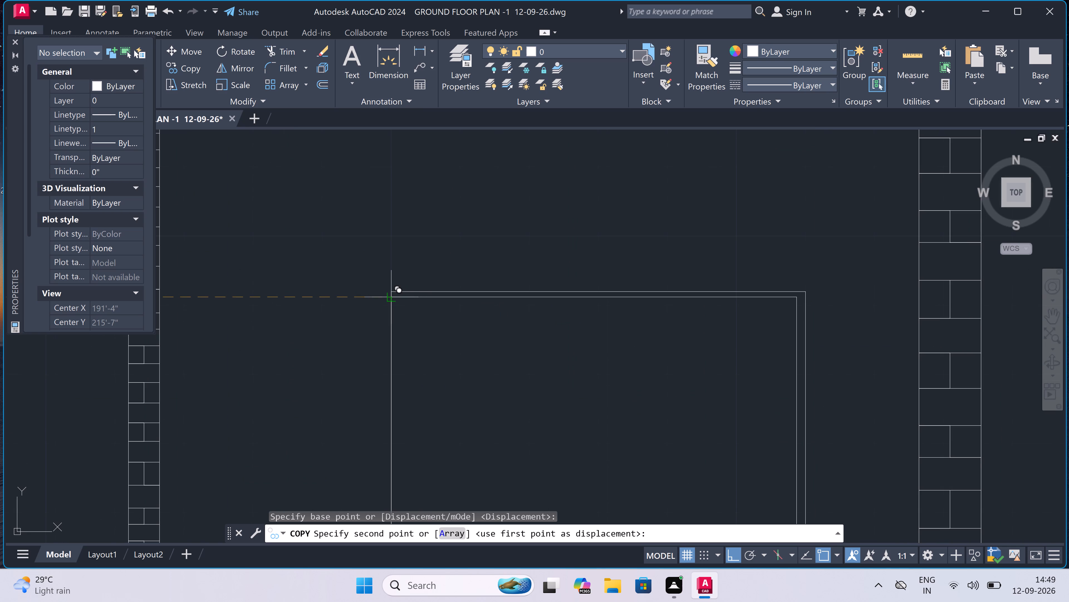
scroll(394, 293, "up", 1)
scroll(394, 293, "down", 1)
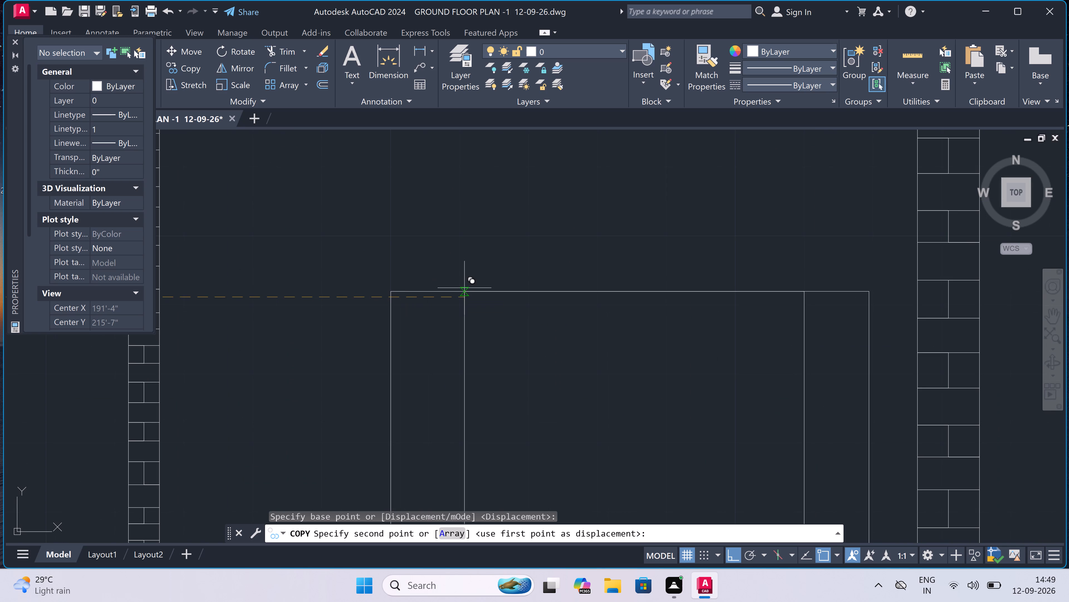
scroll(471, 289, "up", 1)
scroll(524, 291, "down", 3)
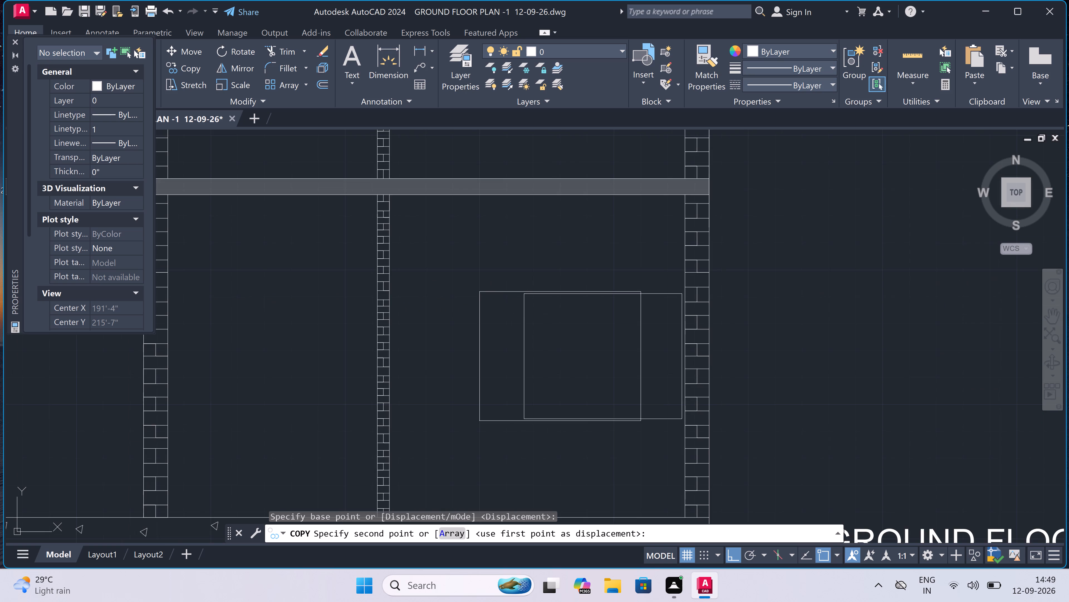
scroll(574, 297, "up", 2)
scroll(315, 302, "up", 1)
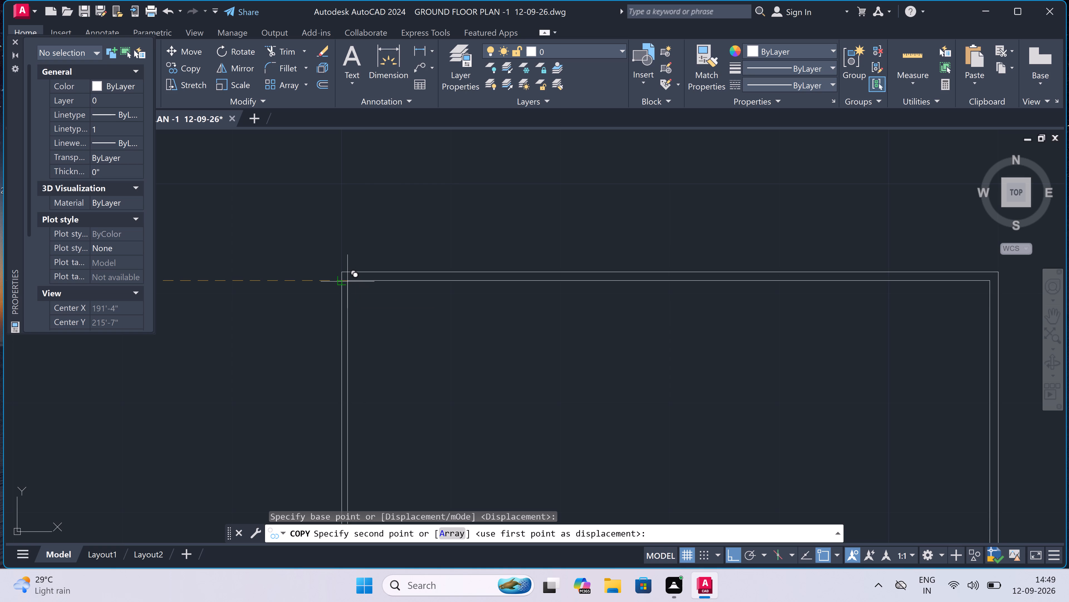
scroll(348, 281, "up", 1)
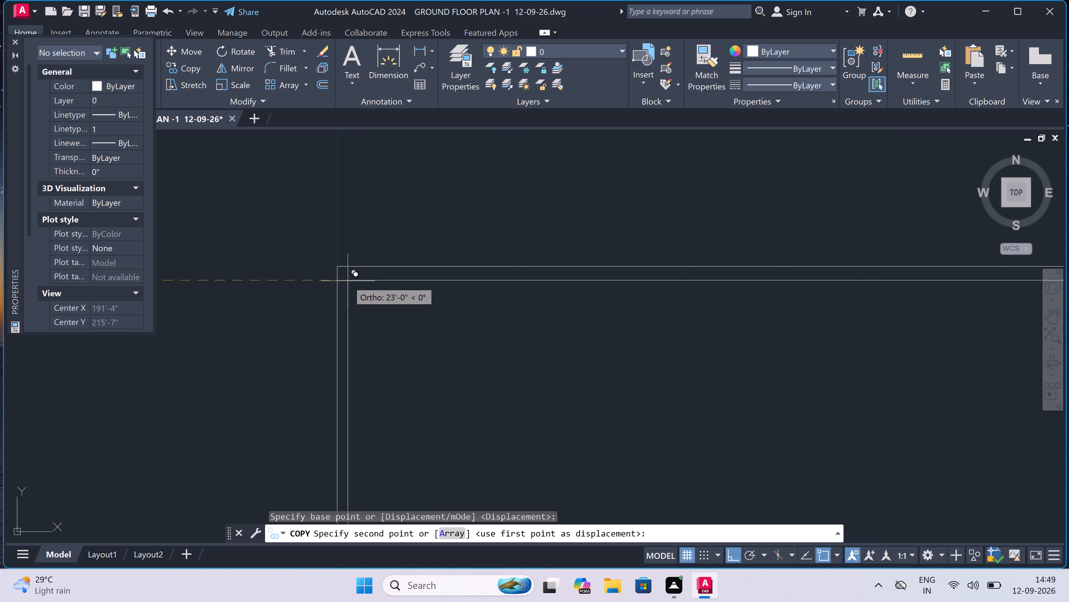
left_click(349, 280)
key("Escape")
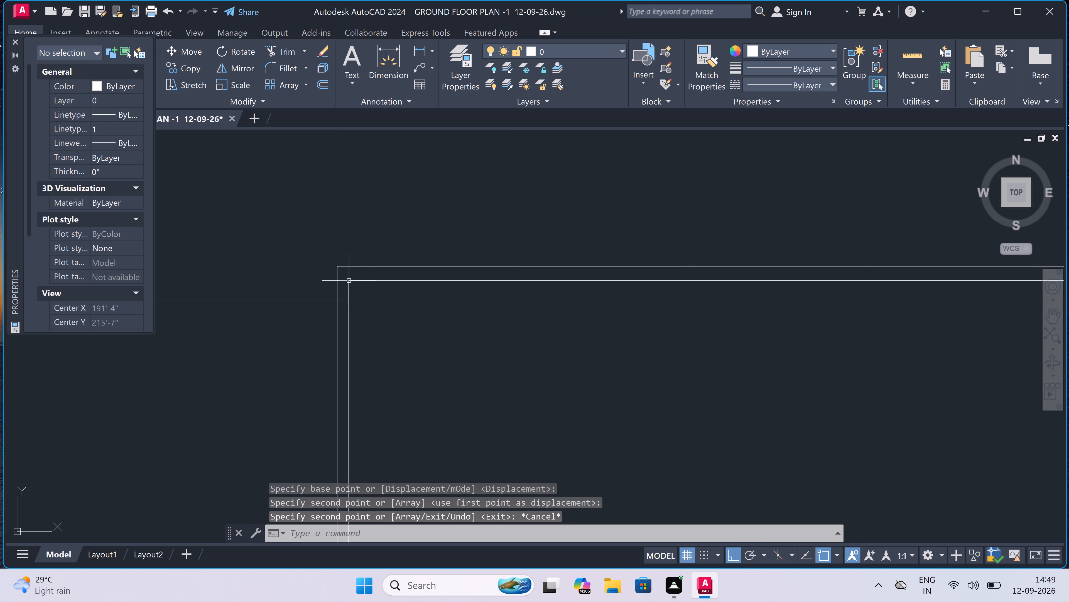
Start copying both ground-floor inner window rectangles in Section-AA, using the upper-left corner of the left inner rectangle as base point.
scroll(365, 258, "down", 5)
scroll(415, 354, "up", 1)
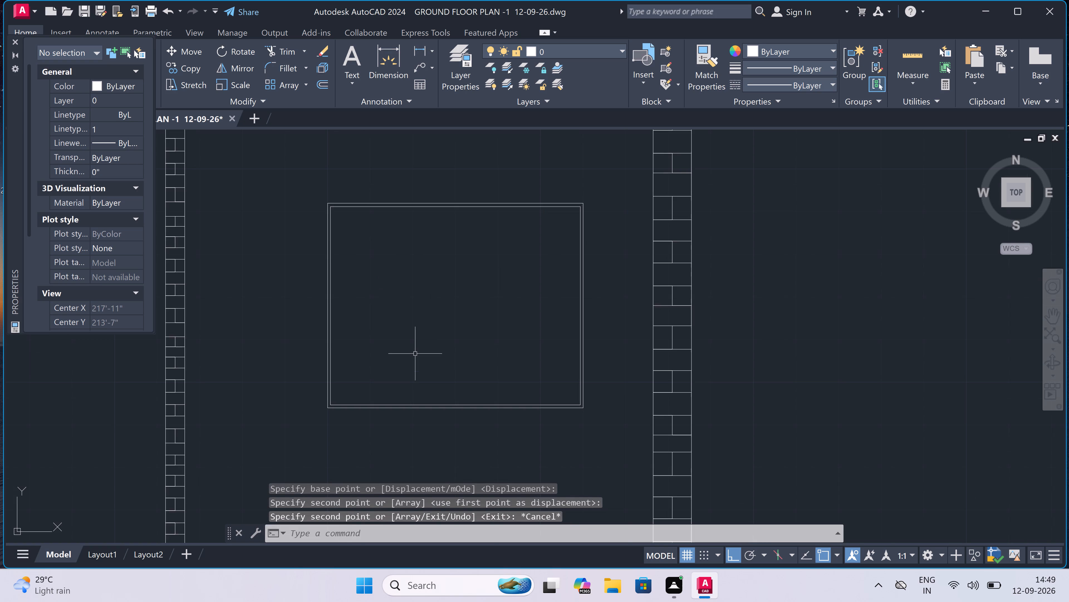
scroll(401, 407, "up", 3)
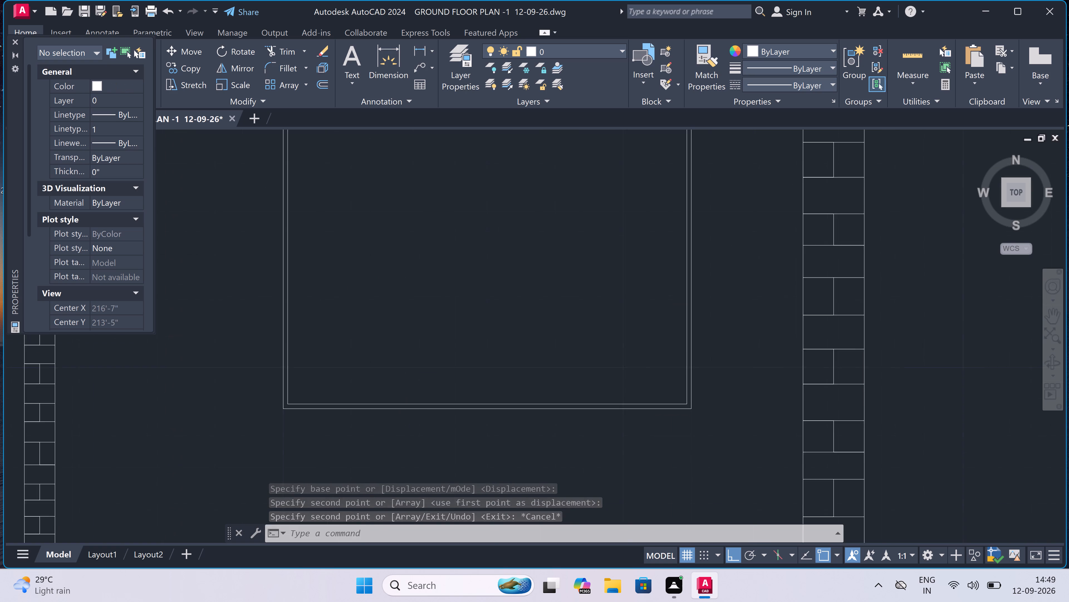
left_click(398, 402)
scroll(414, 370, "down", 5)
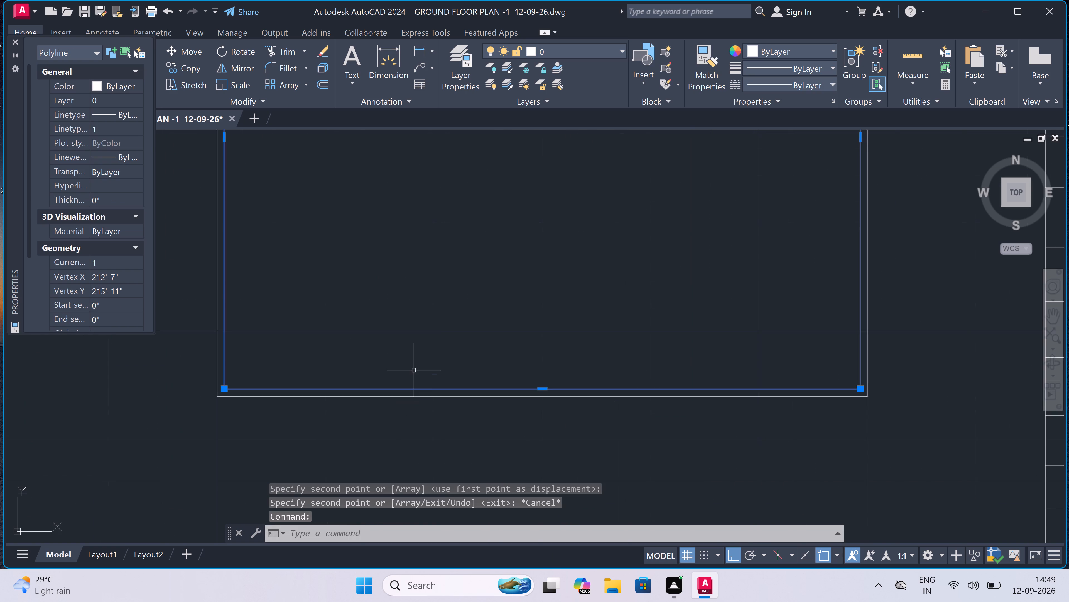
scroll(414, 370, "down", 2)
scroll(217, 379, "down", 3)
scroll(188, 374, "up", 2)
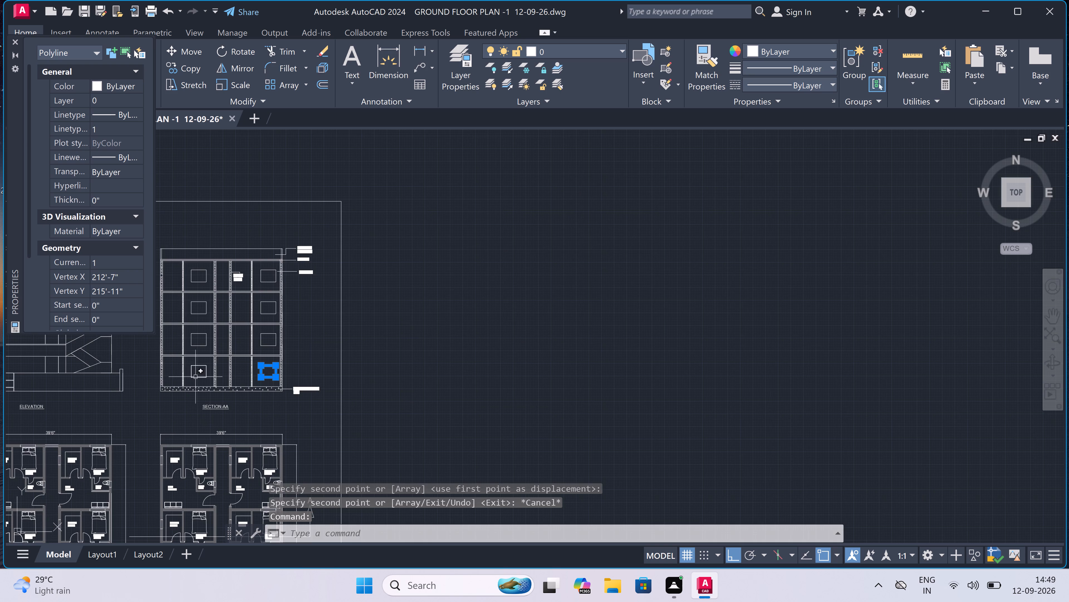
scroll(190, 374, "up", 3)
scroll(232, 393, "up", 3)
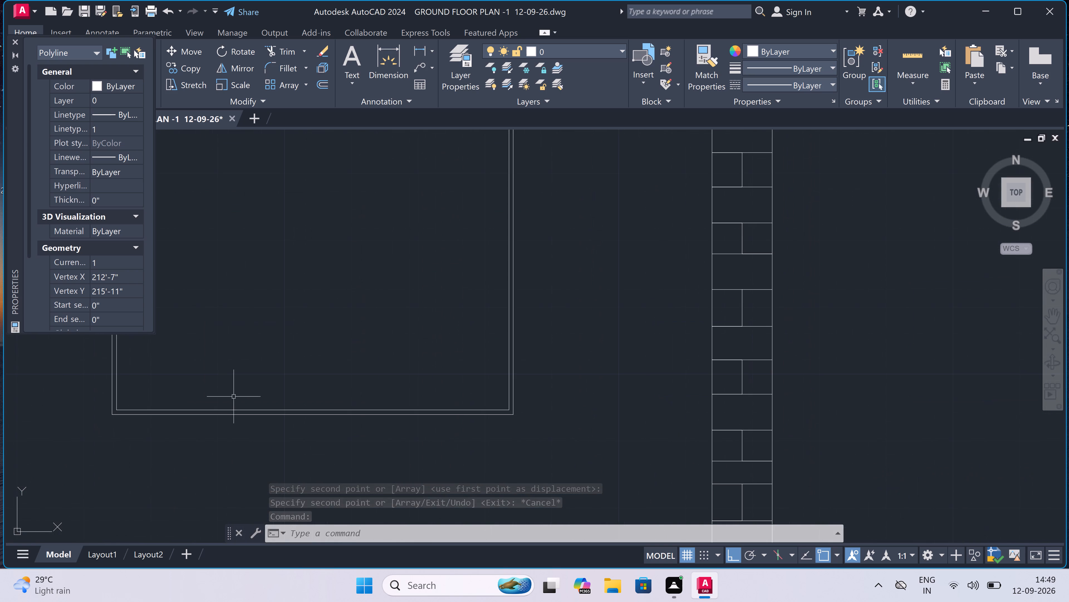
left_click(237, 411)
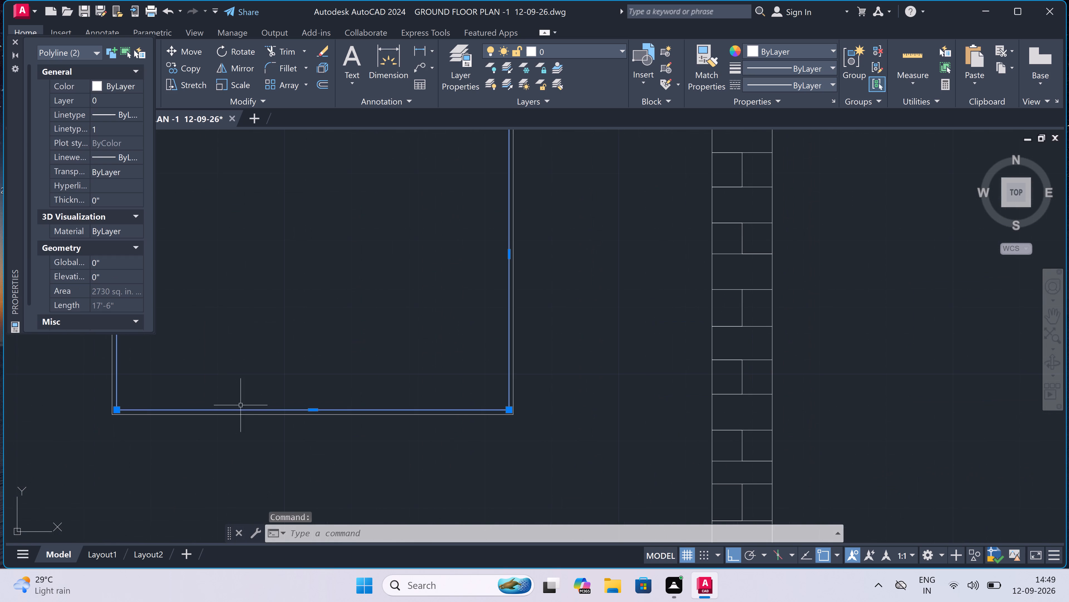
left_click(180, 67)
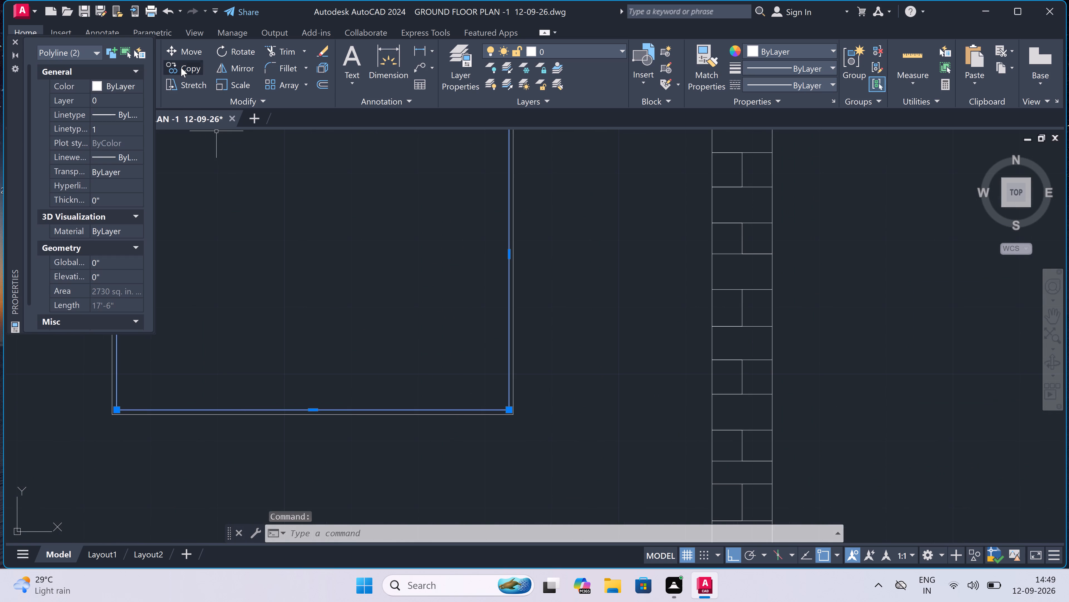
scroll(347, 365, "down", 5)
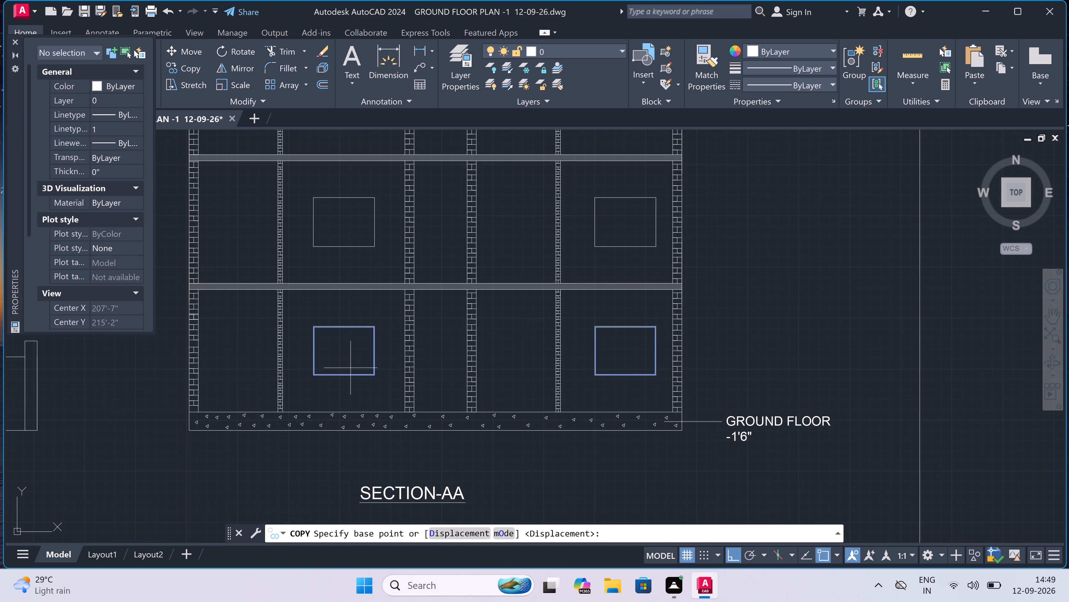
scroll(281, 319, "up", 3)
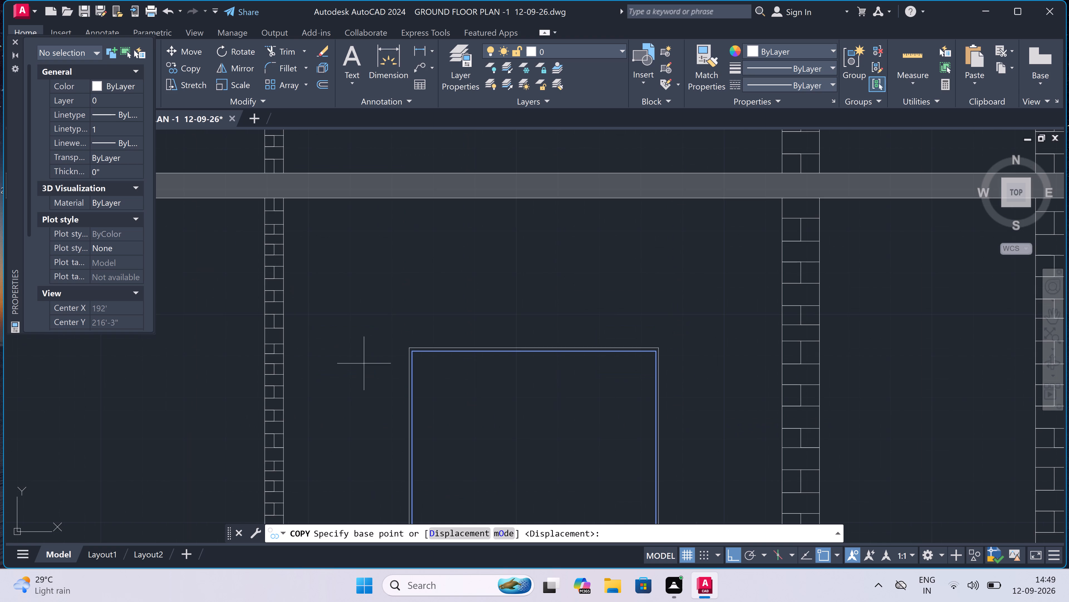
scroll(389, 351, "up", 3)
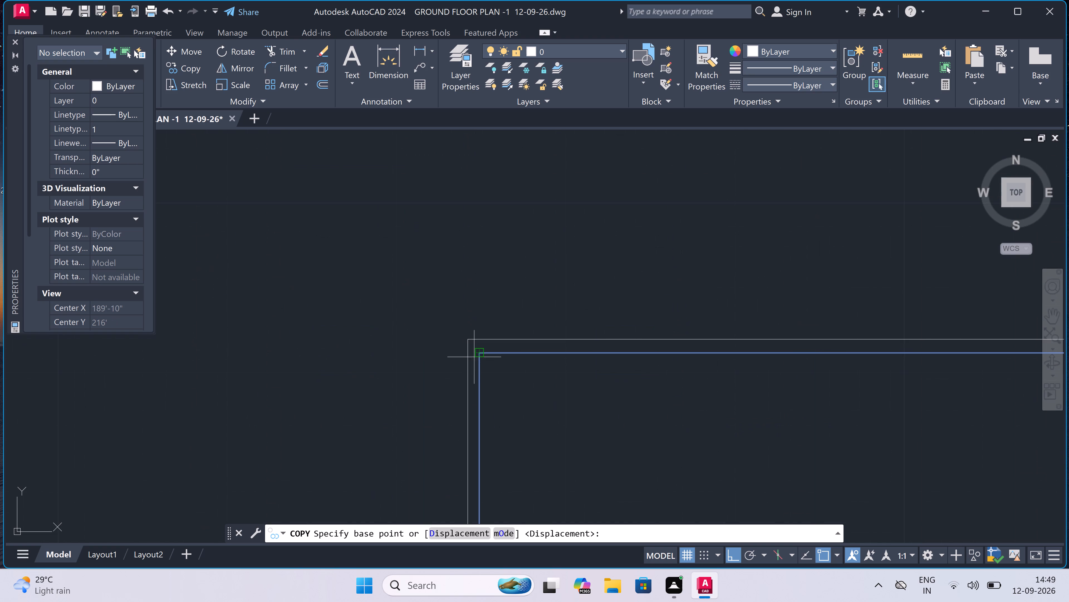
left_click(479, 355)
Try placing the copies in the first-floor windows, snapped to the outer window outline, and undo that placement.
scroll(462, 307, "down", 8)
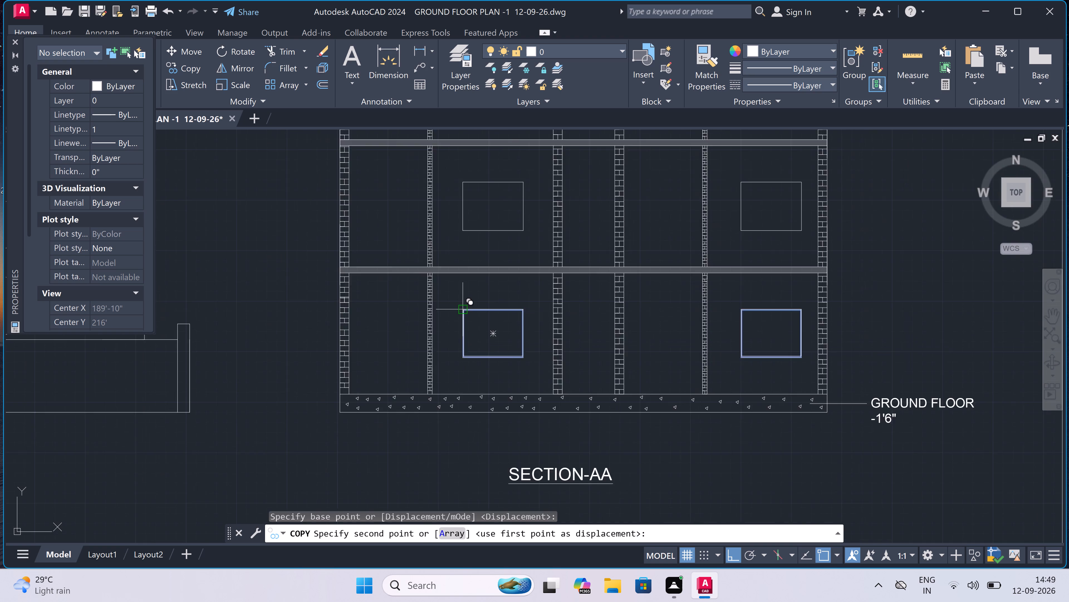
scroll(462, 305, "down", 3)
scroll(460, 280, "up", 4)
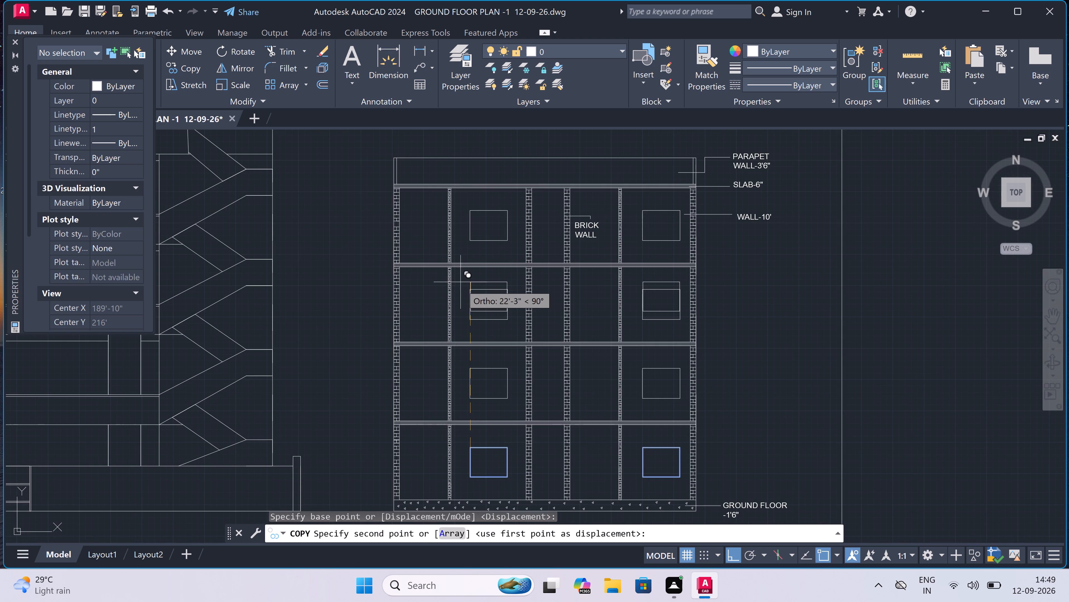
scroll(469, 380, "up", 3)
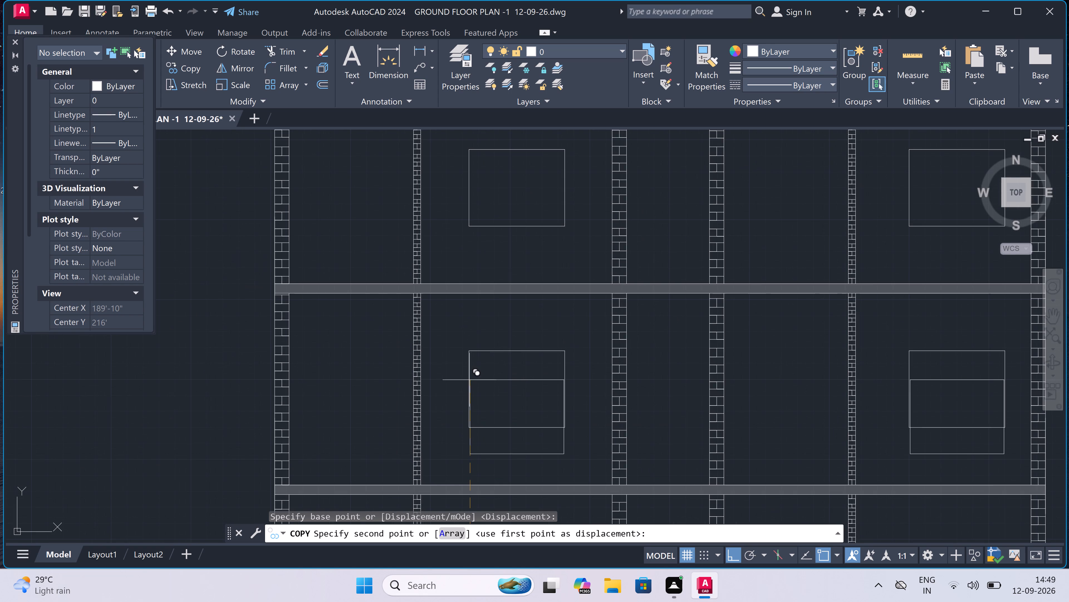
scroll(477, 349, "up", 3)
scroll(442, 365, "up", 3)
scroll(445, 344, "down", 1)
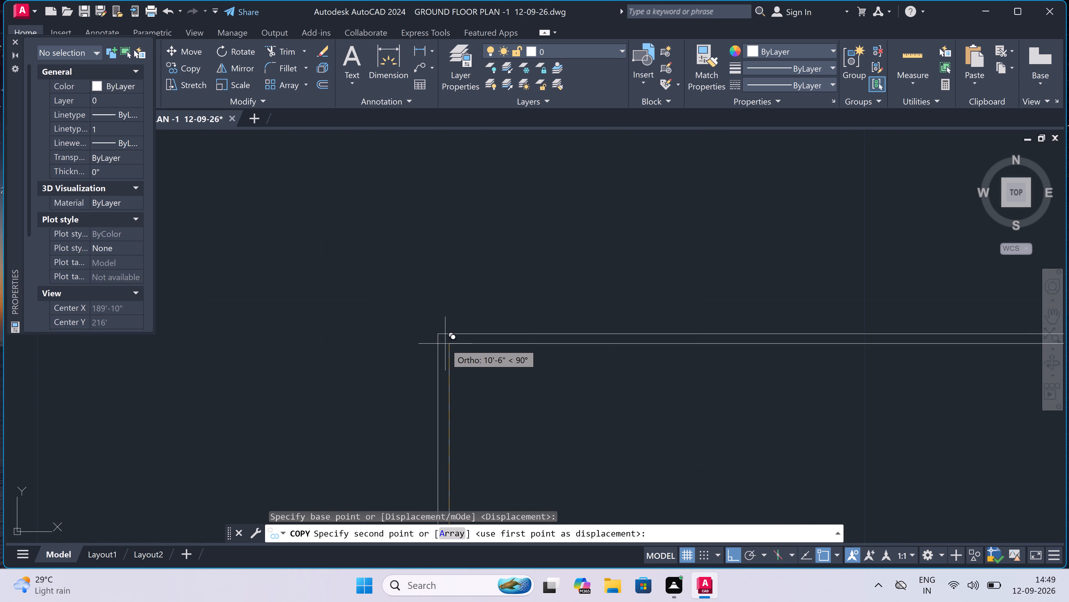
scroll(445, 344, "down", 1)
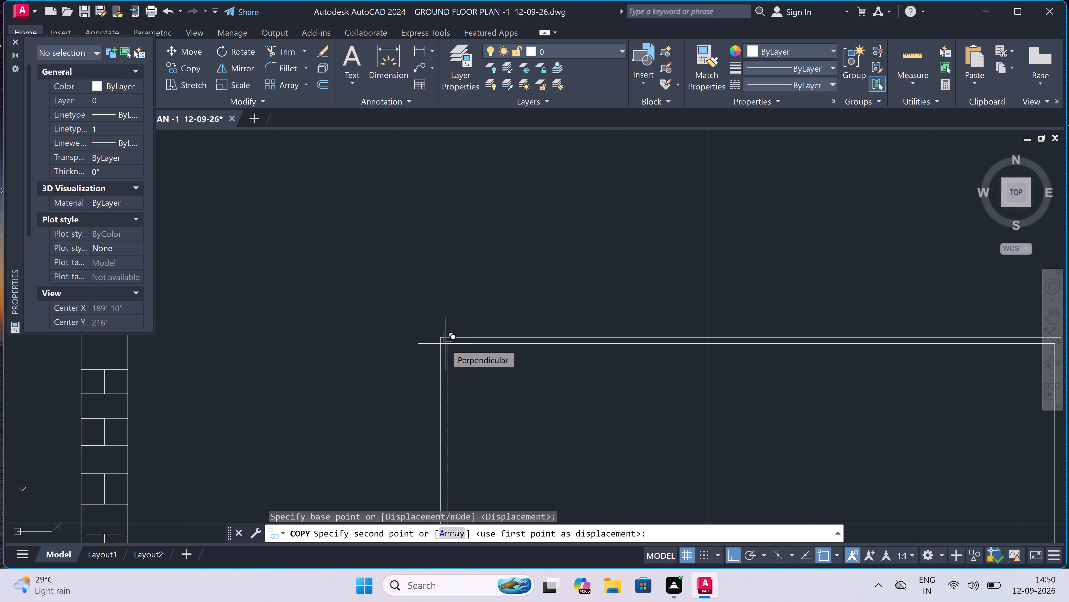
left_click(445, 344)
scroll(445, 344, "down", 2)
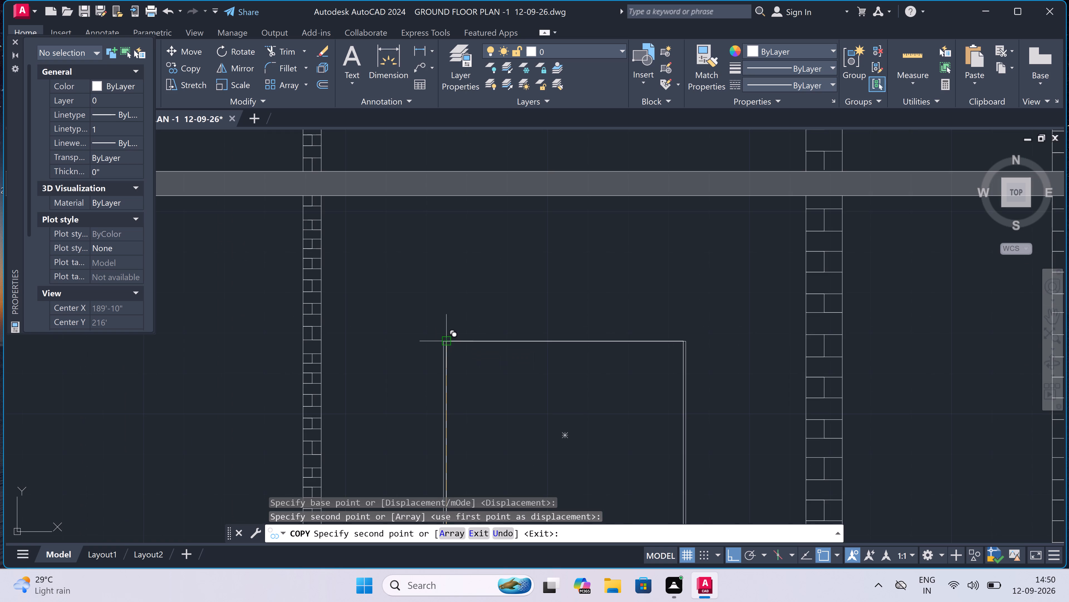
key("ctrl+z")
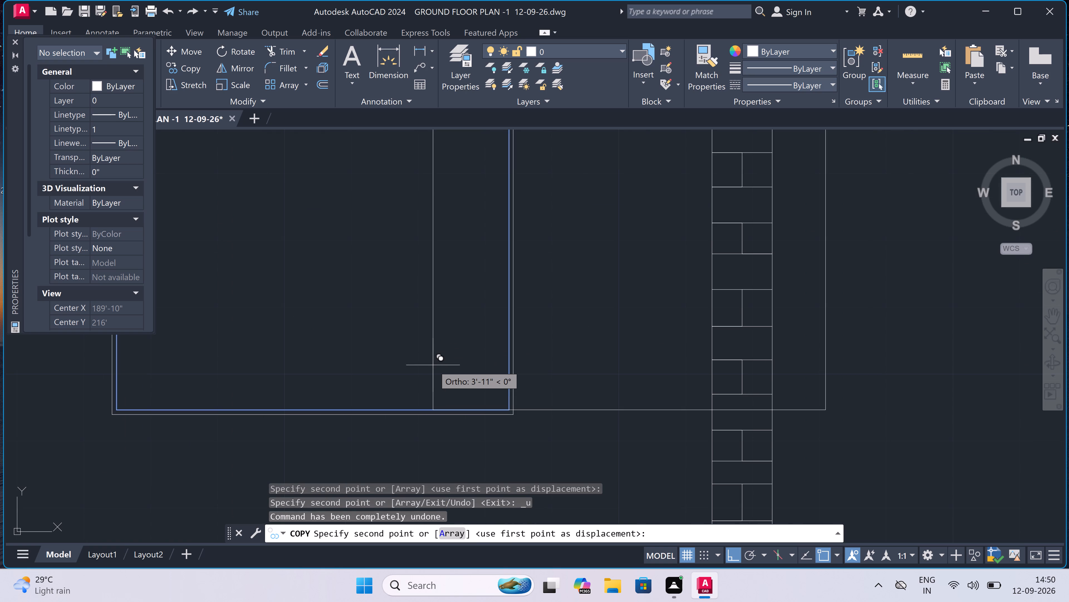
Place the copied pair of inner rectangles about 10'-6" straight up, inside the first-floor window outlines of Section-AA.
scroll(433, 365, "down", 4)
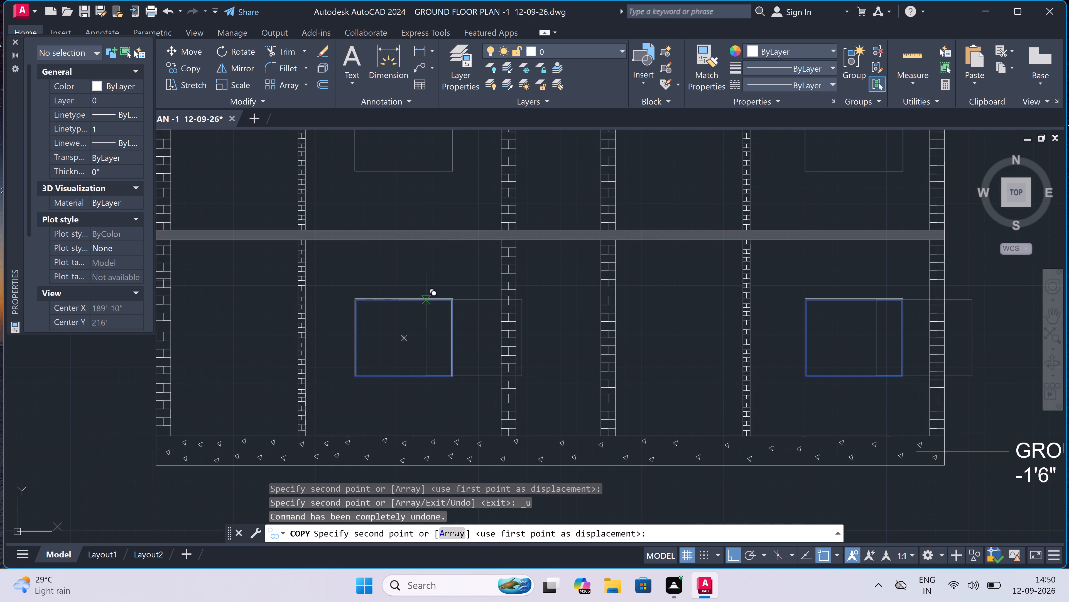
scroll(426, 296, "down", 4)
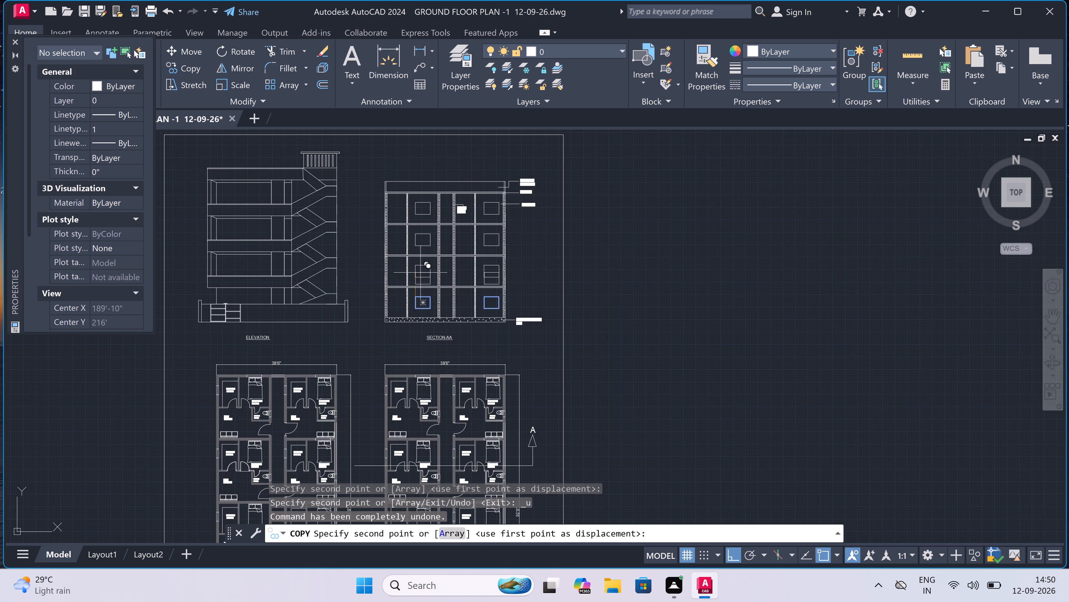
scroll(418, 264, "up", 4)
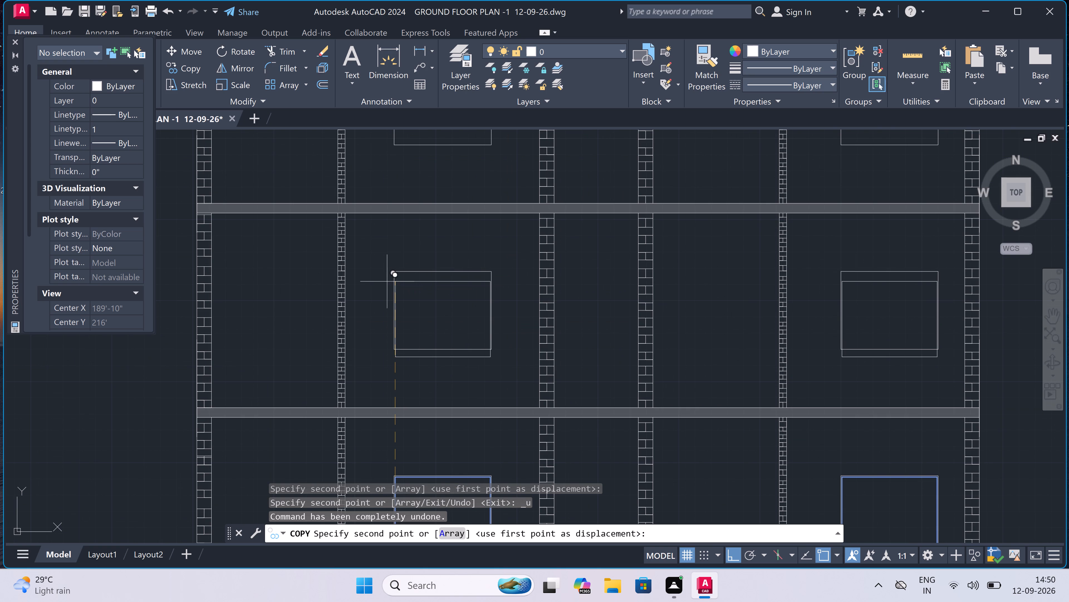
scroll(386, 279, "up", 4)
scroll(419, 262, "up", 3)
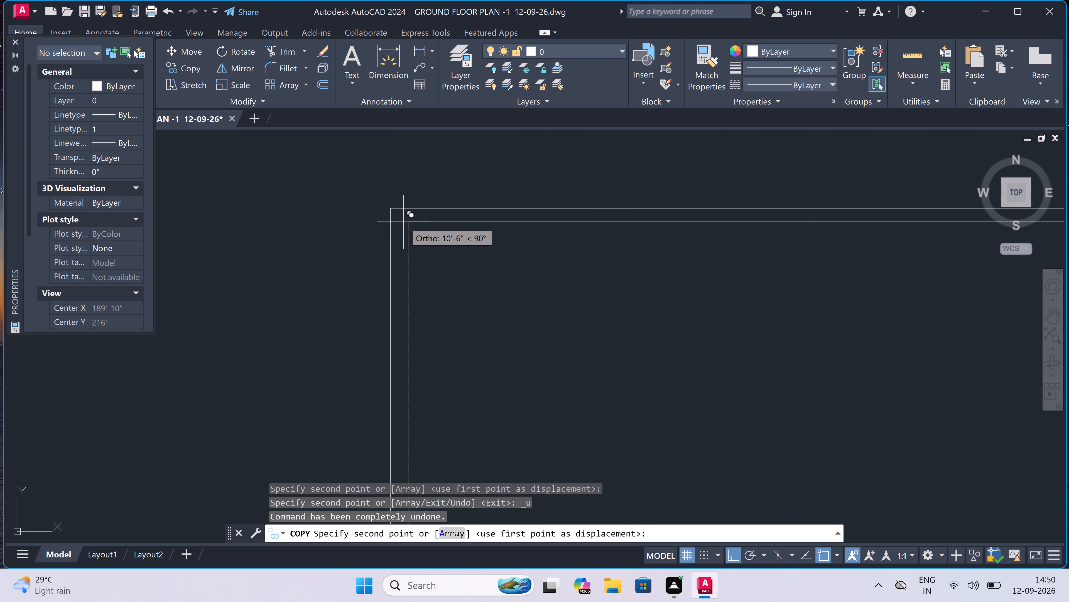
scroll(403, 222, "up", 2)
scroll(410, 222, "down", 2)
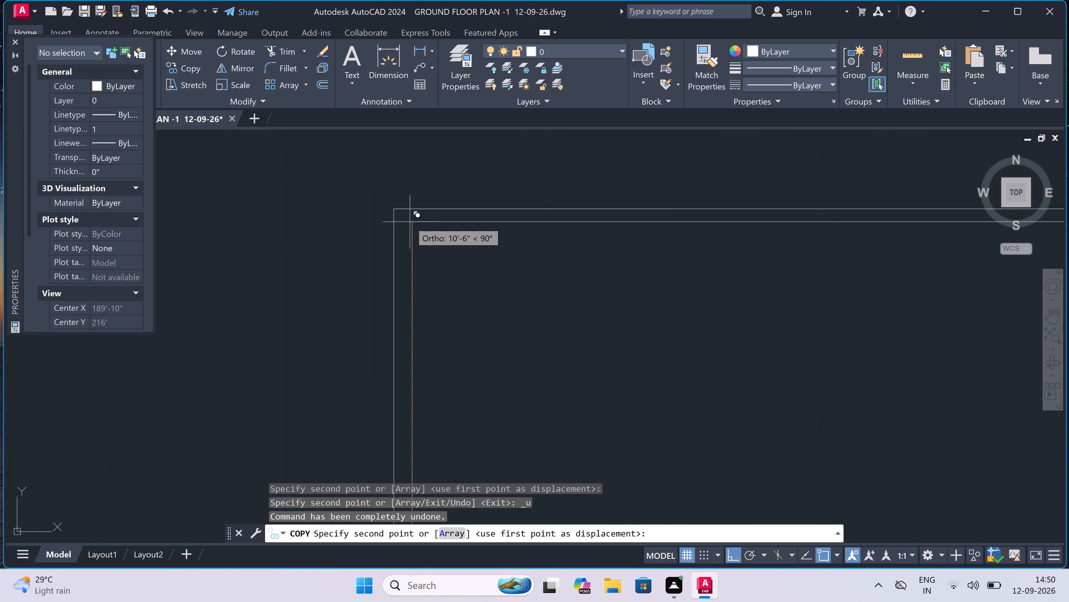
scroll(410, 222, "down", 2)
scroll(410, 222, "up", 3)
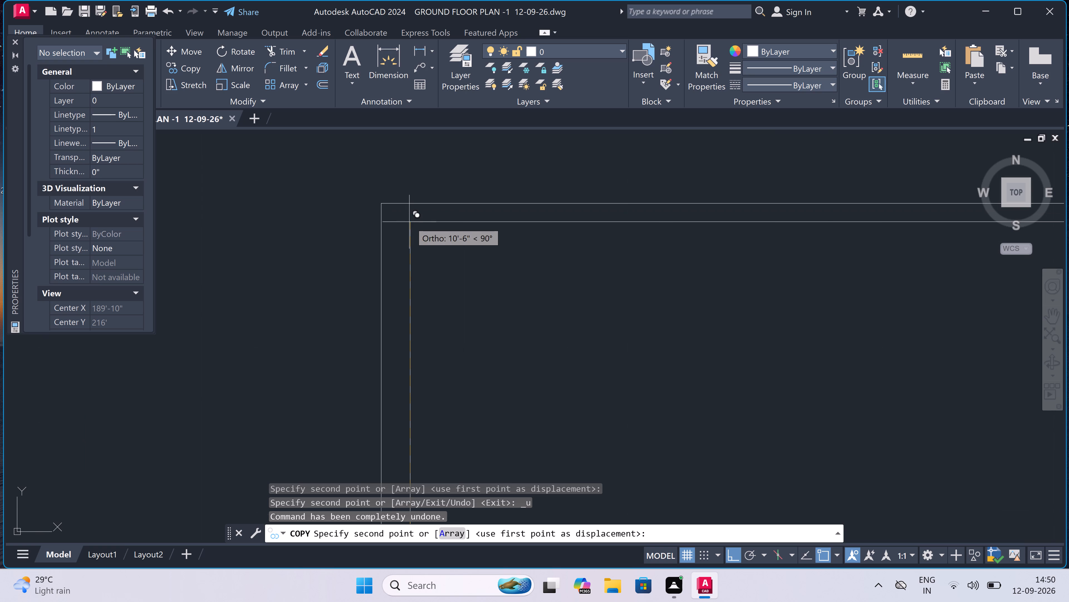
scroll(408, 221, "up", 3)
left_click(411, 222)
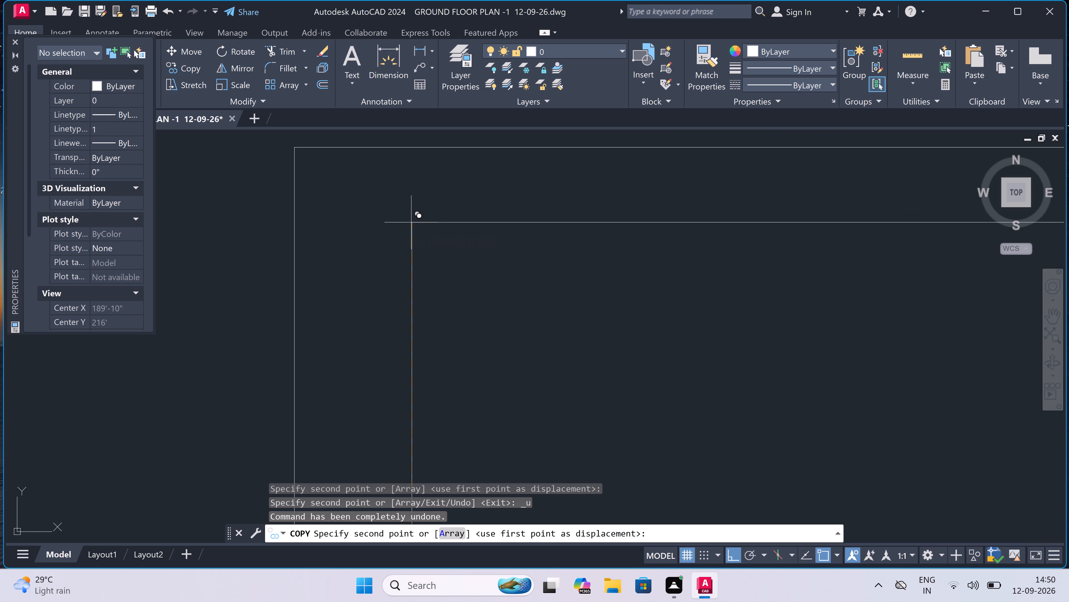
Place another copy of the inner rectangle pair about 21'-0" above the originals, inside the second-floor window outlines.
scroll(398, 236, "down", 9)
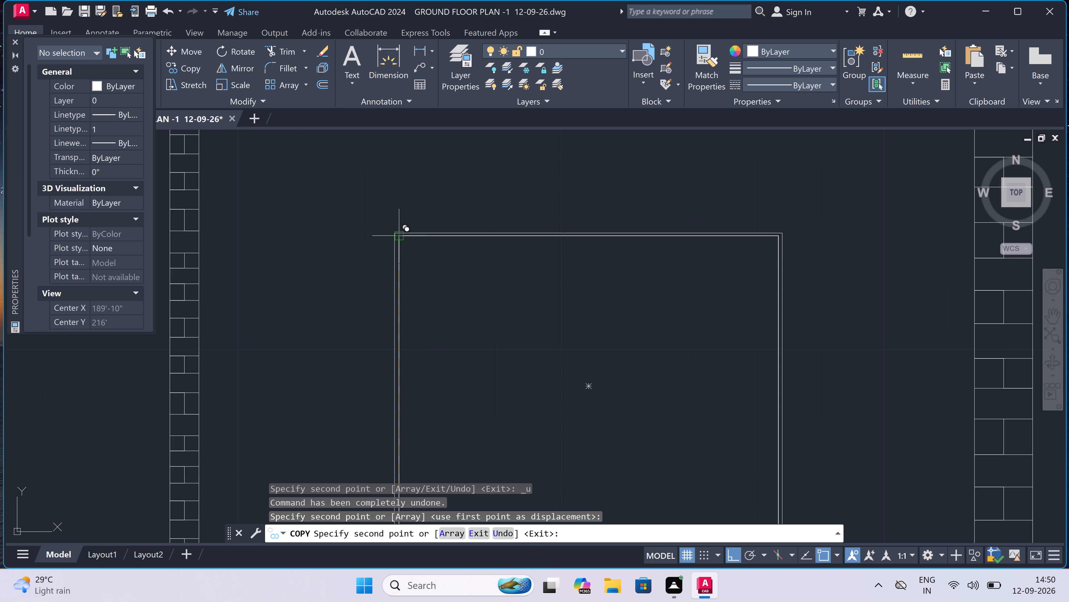
scroll(398, 236, "down", 5)
scroll(393, 197, "up", 5)
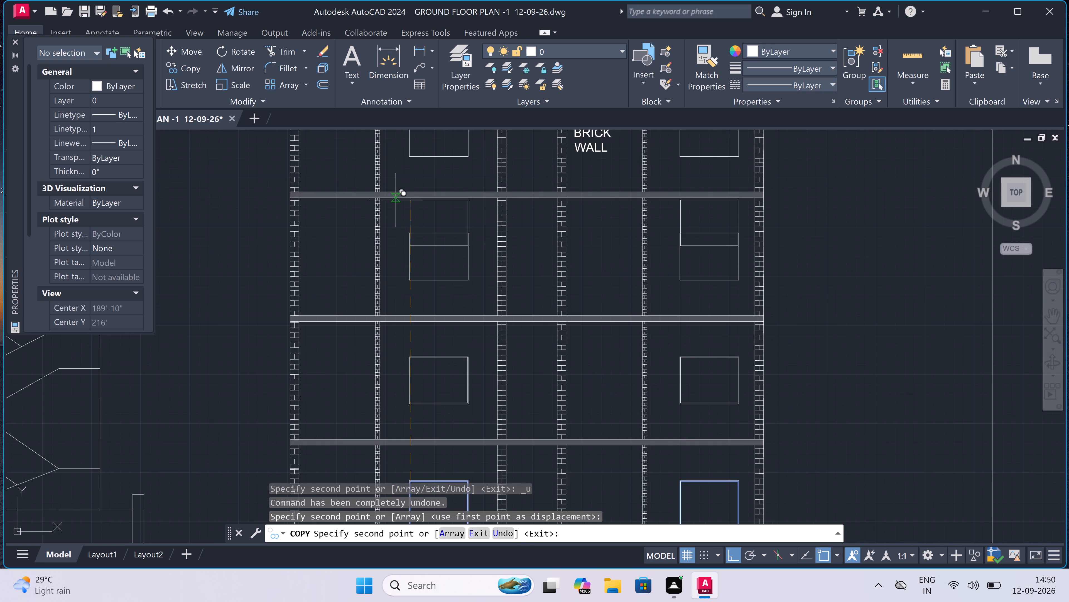
scroll(406, 225, "up", 4)
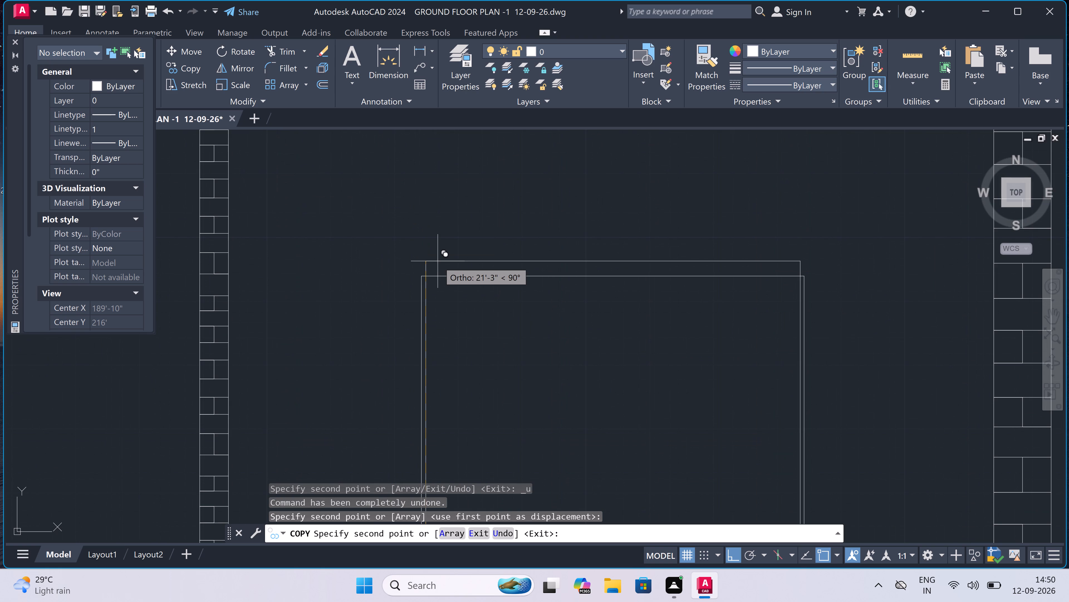
scroll(429, 285, "up", 3)
scroll(415, 267, "down", 1)
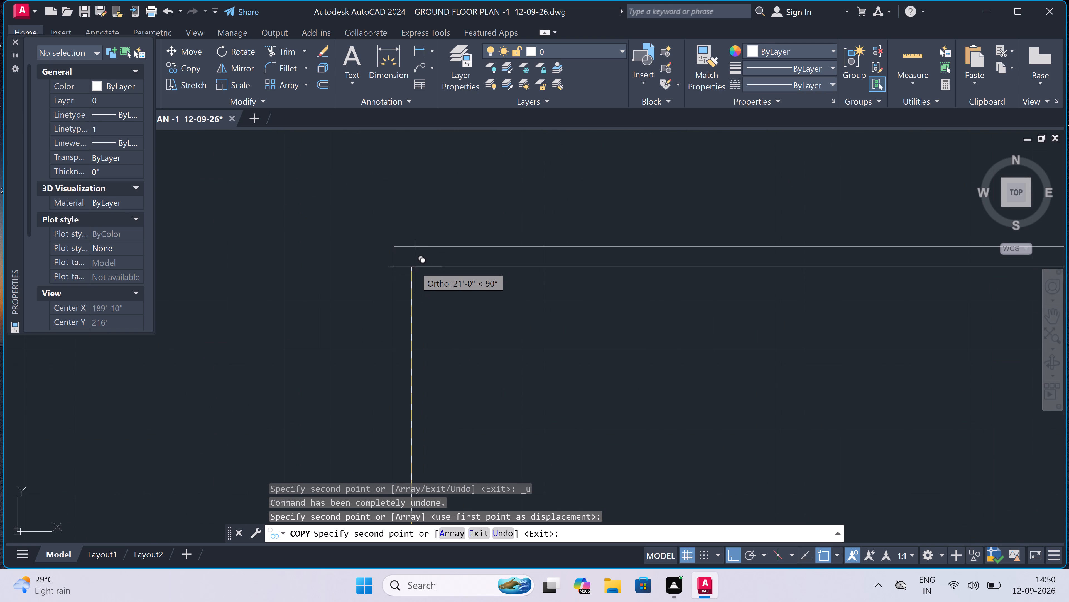
scroll(415, 267, "down", 1)
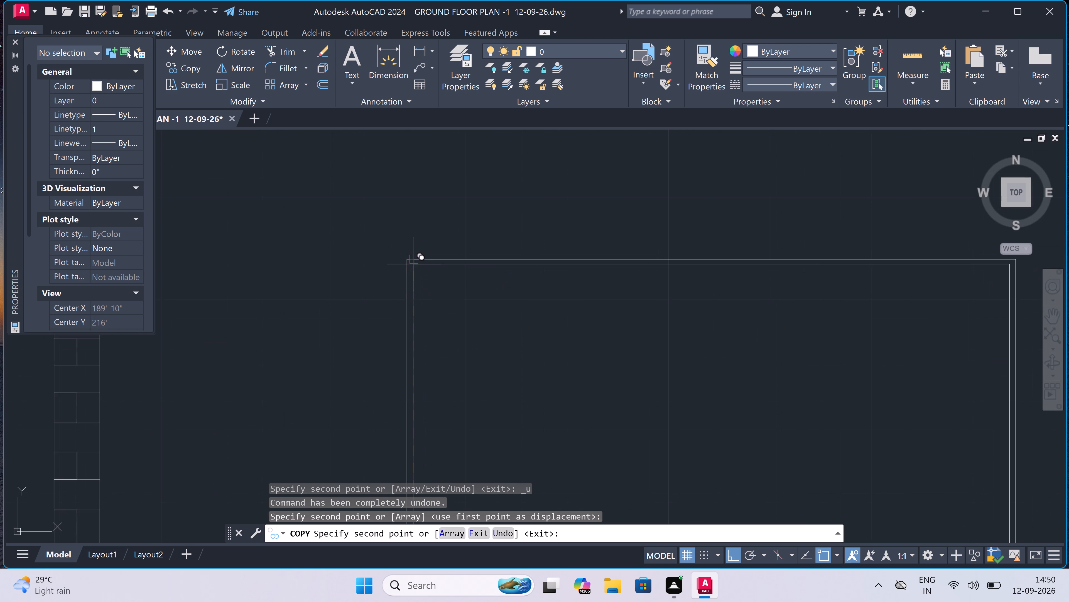
scroll(410, 265, "up", 3)
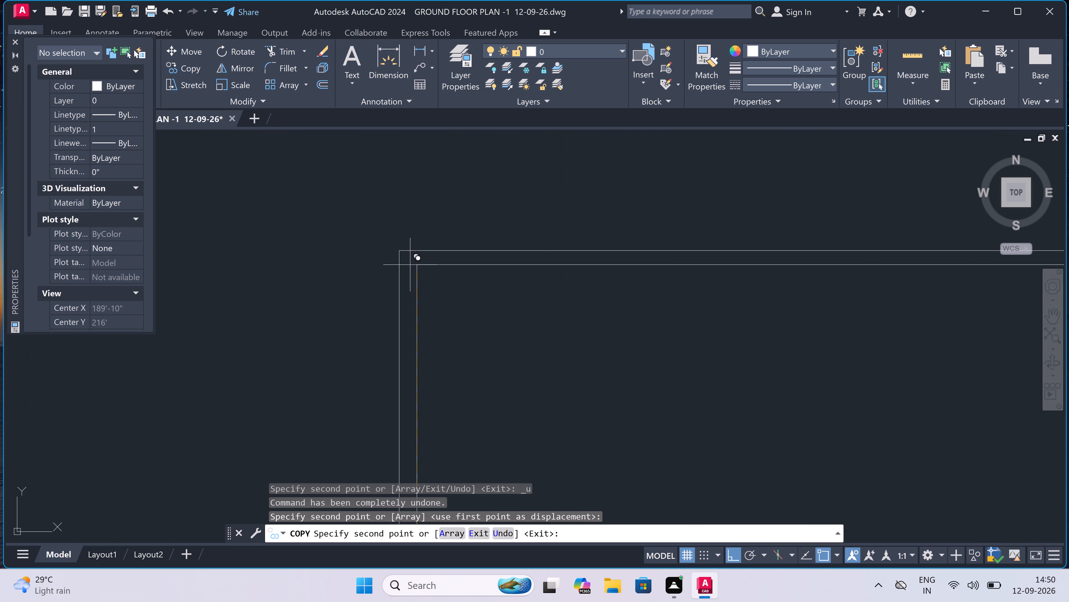
scroll(420, 262, "up", 1)
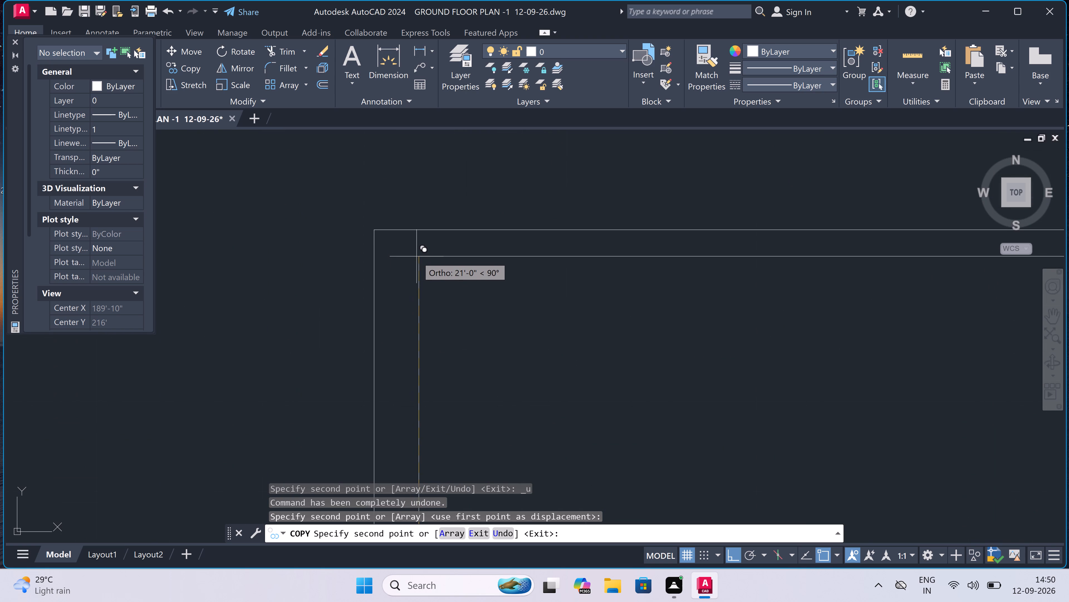
scroll(417, 257, "up", 1)
left_click(418, 256)
Place a last copy of the inner rectangle pair about 31'-6" above the originals, inside the top-floor window outlines of Section-AA.
scroll(418, 256, "down", 1)
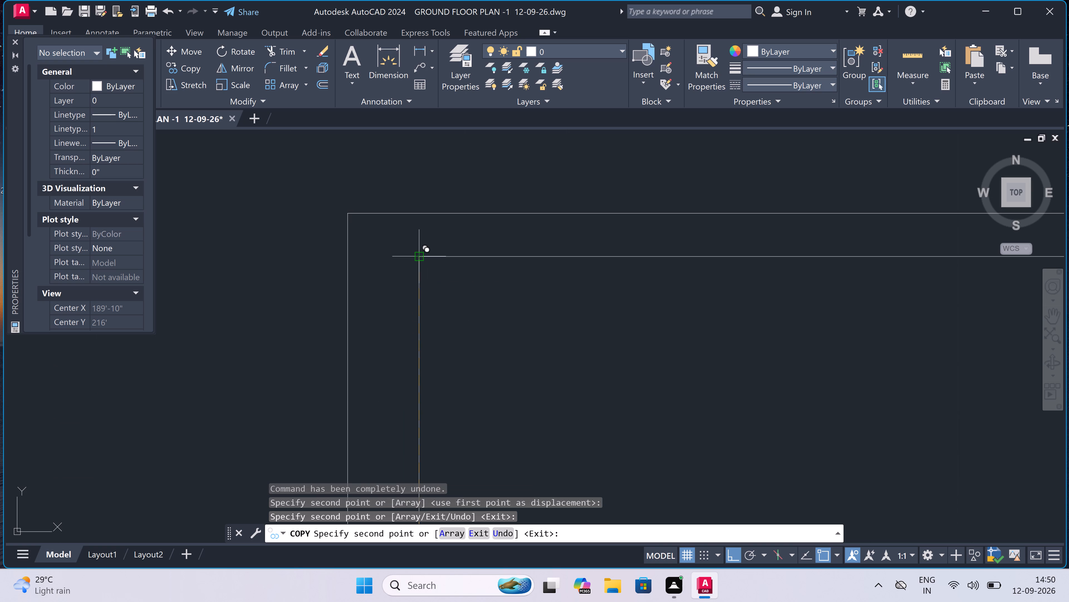
scroll(418, 256, "down", 5)
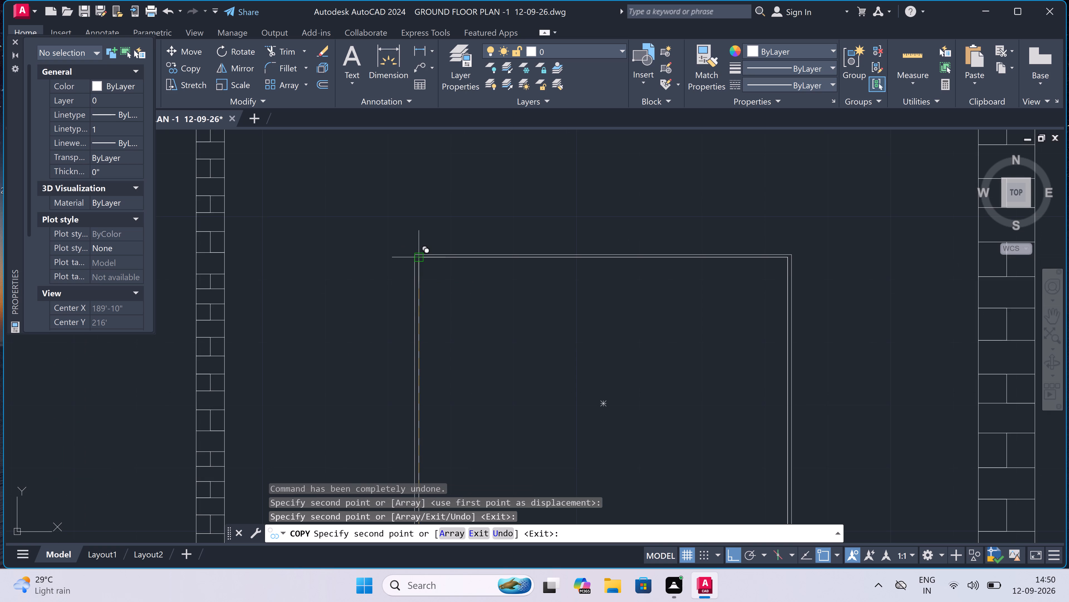
scroll(418, 257, "down", 5)
scroll(412, 186, "up", 3)
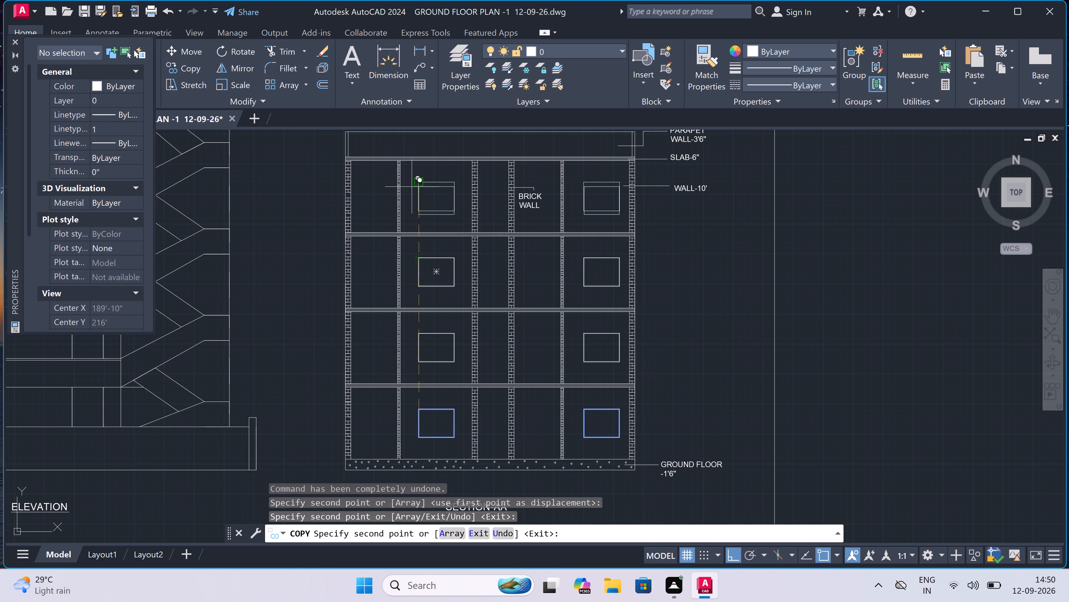
scroll(412, 186, "up", 2)
scroll(448, 162, "up", 4)
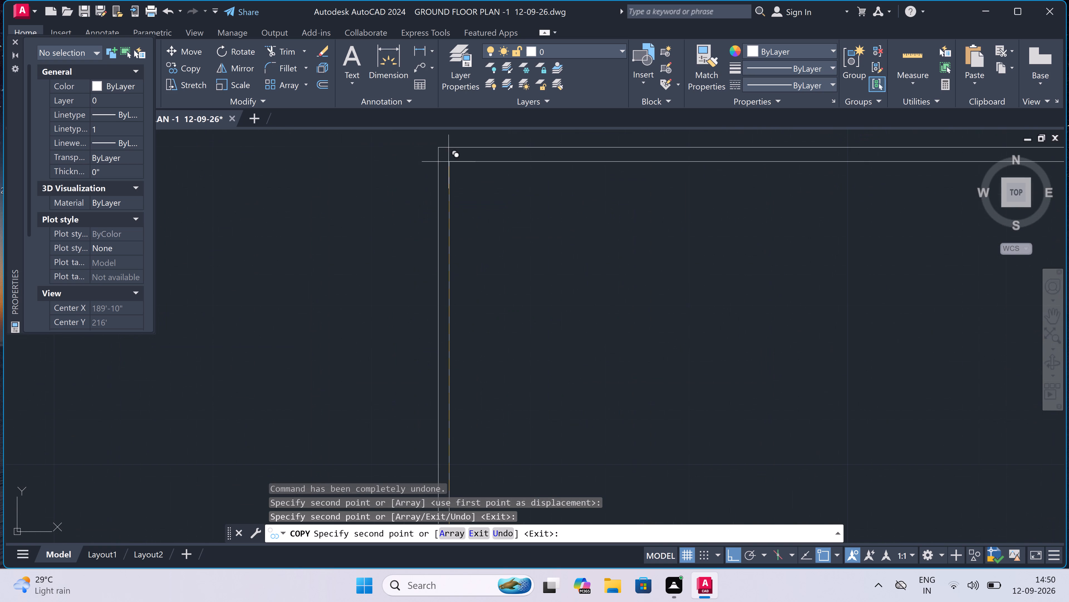
scroll(448, 159, "down", 4)
scroll(443, 143, "up", 5)
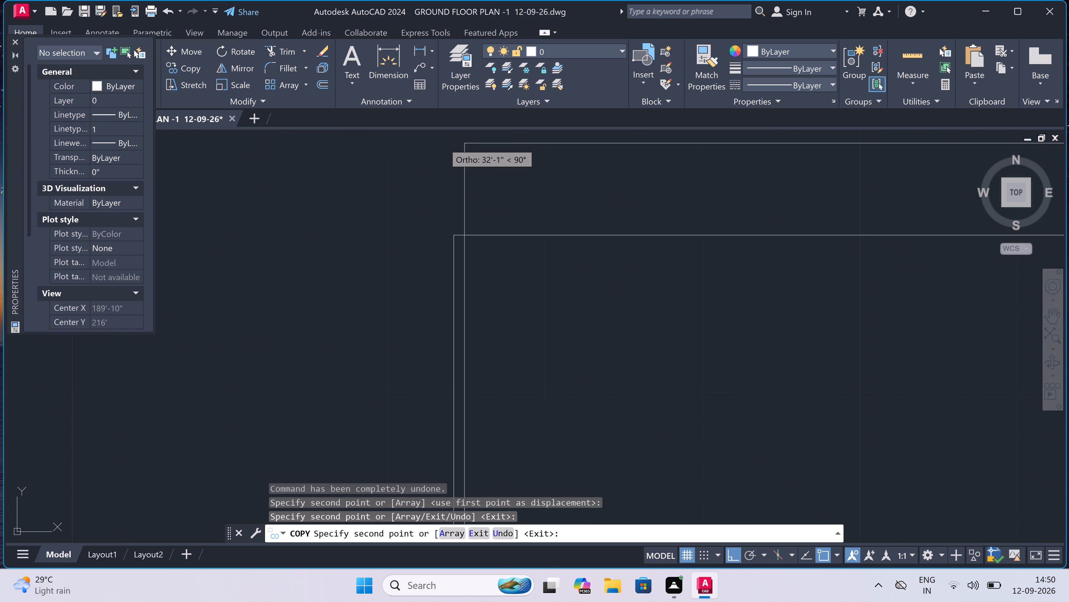
scroll(480, 323, "up", 2)
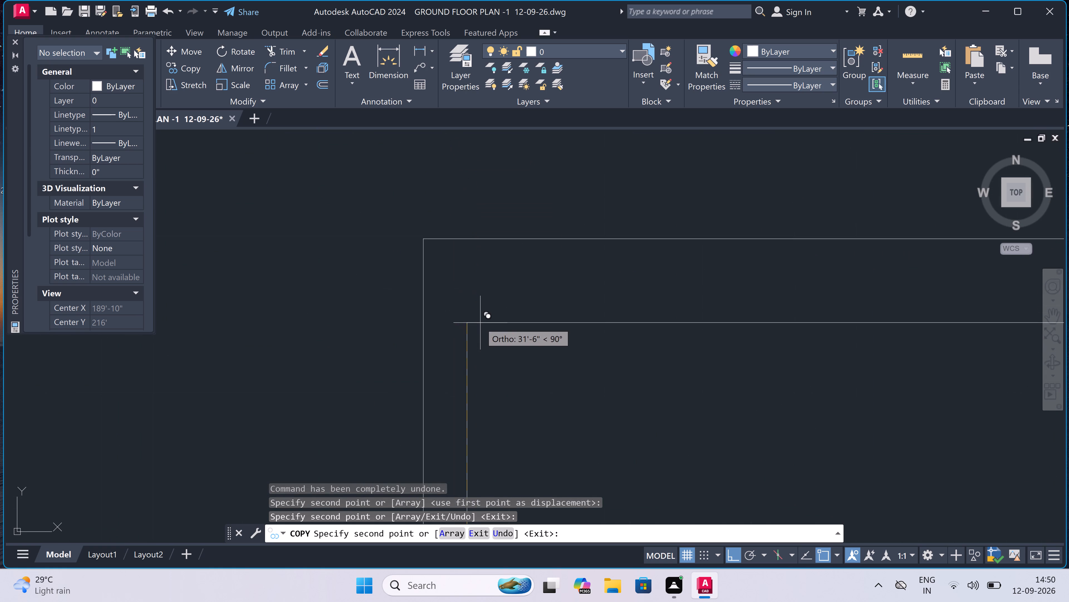
scroll(454, 265, "down", 2)
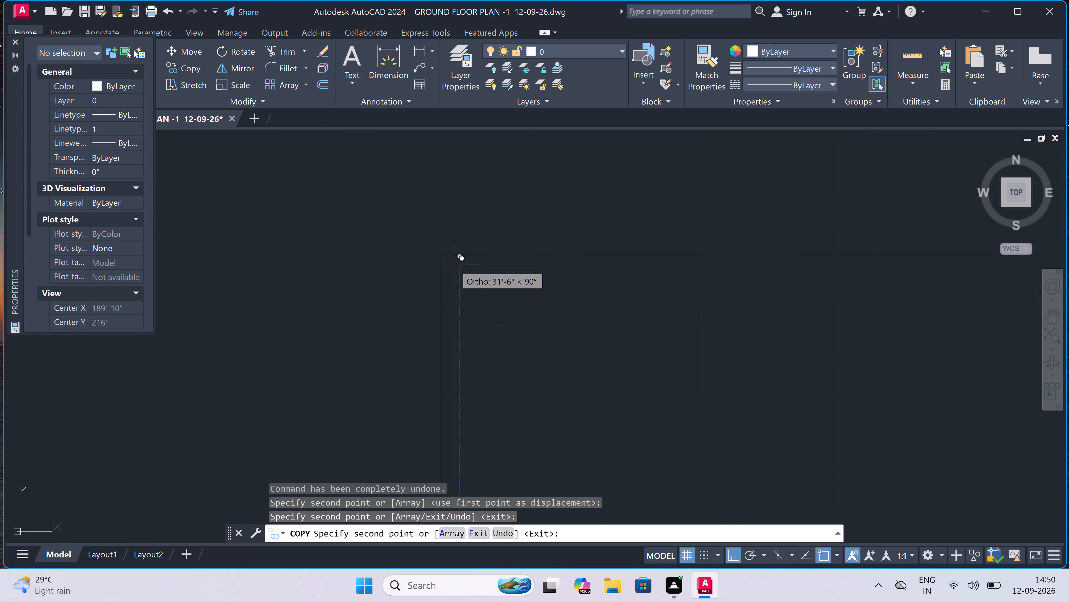
scroll(453, 265, "down", 3)
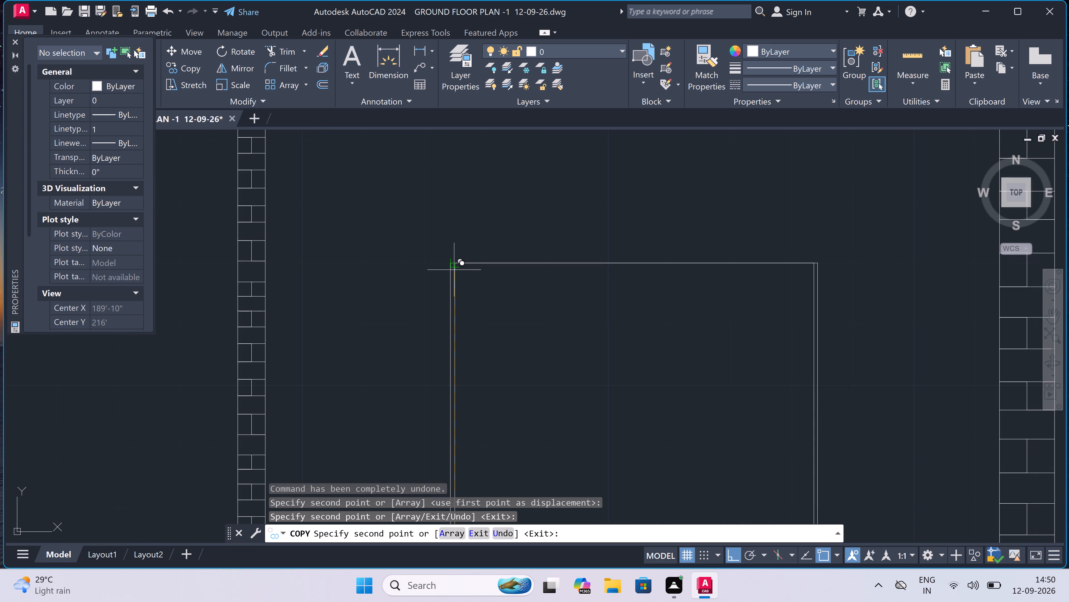
scroll(458, 271, "up", 1)
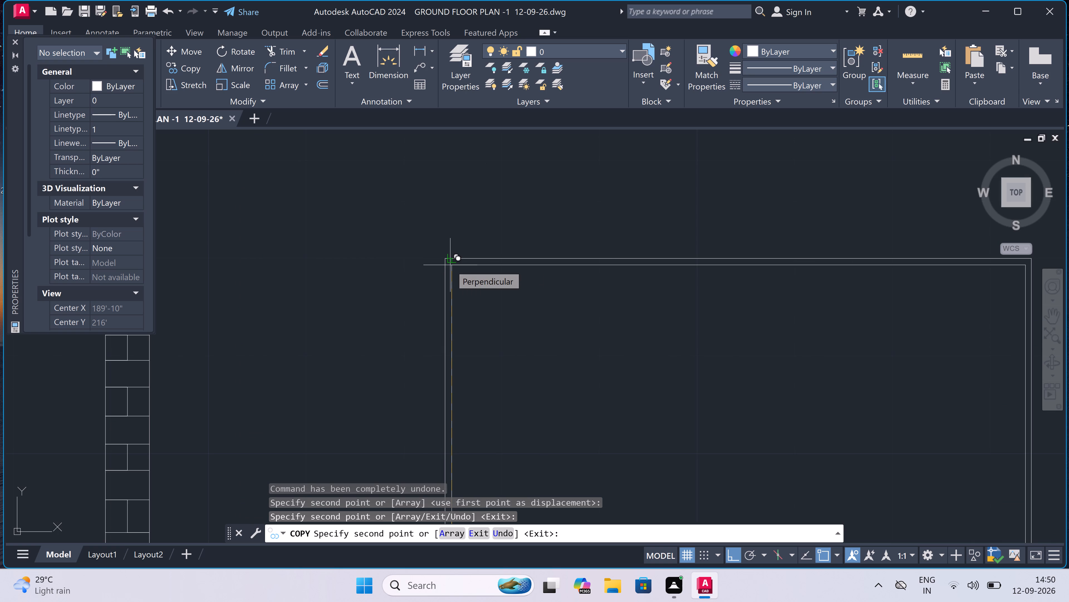
scroll(450, 265, "up", 4)
left_click(450, 265)
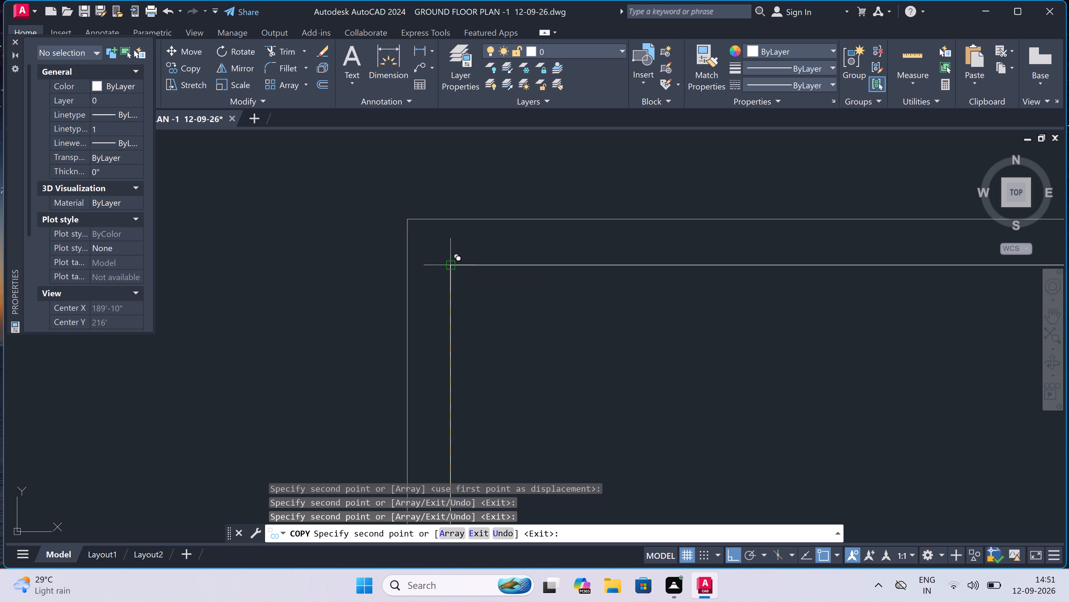
key("Escape")
In the Elevation, draw a line from the top-floor opening's outer lower-left corner about 1'-10" down, continuing horizontally to the wall edge beside the stairs.
scroll(423, 263, "down", 5)
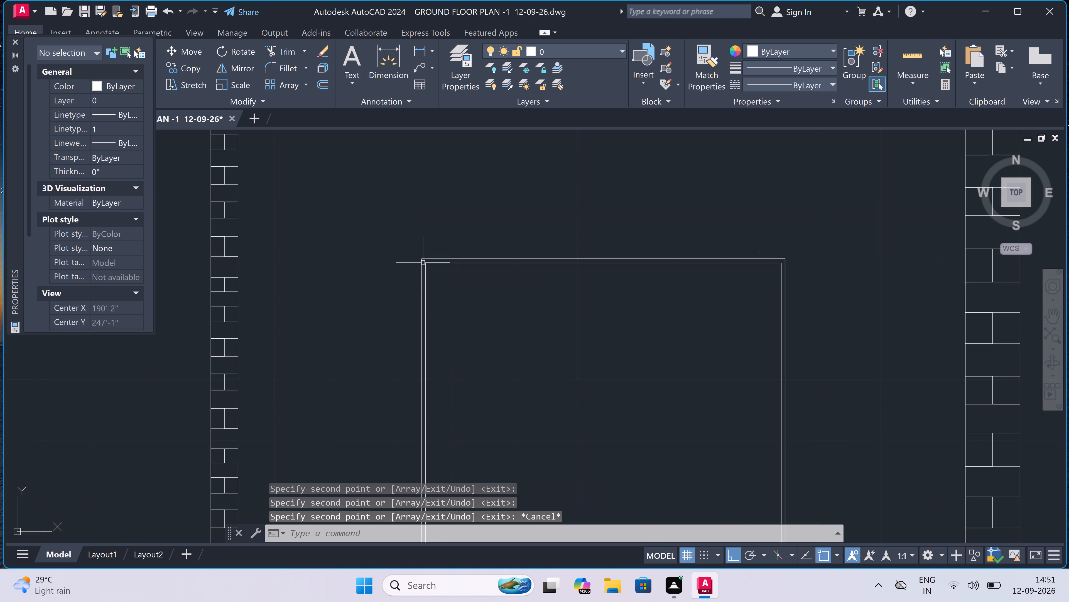
scroll(423, 263, "down", 5)
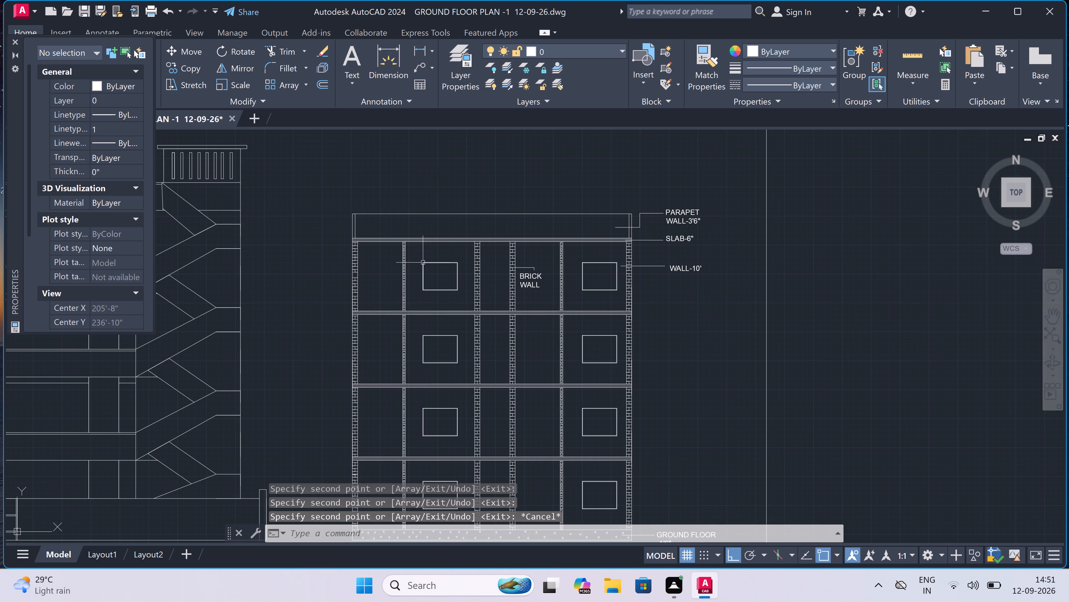
scroll(423, 263, "down", 2)
scroll(426, 303, "up", 3)
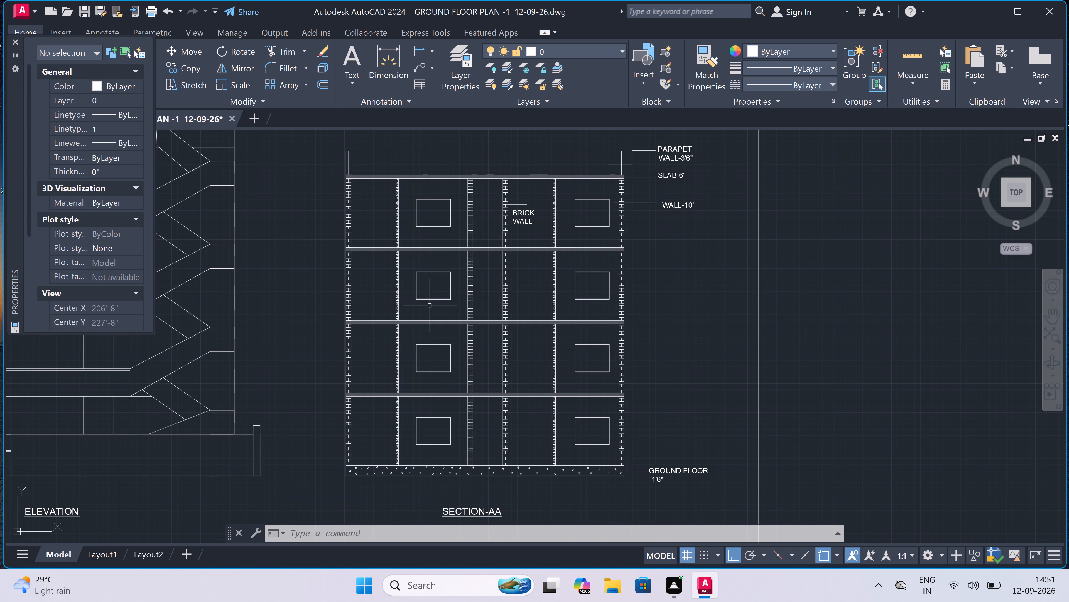
scroll(437, 323, "down", 3)
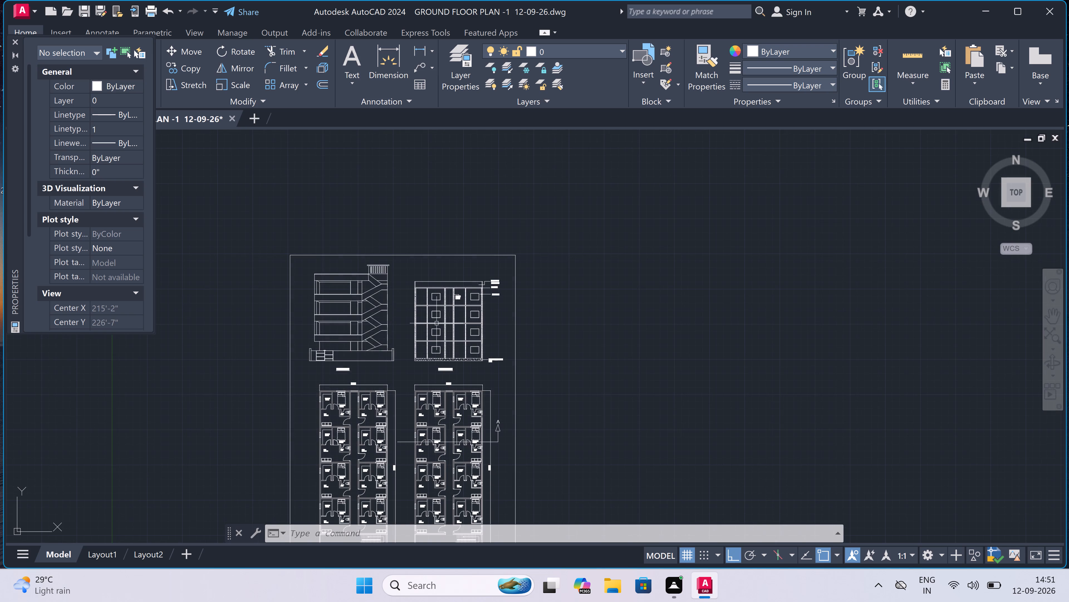
scroll(349, 287, "up", 2)
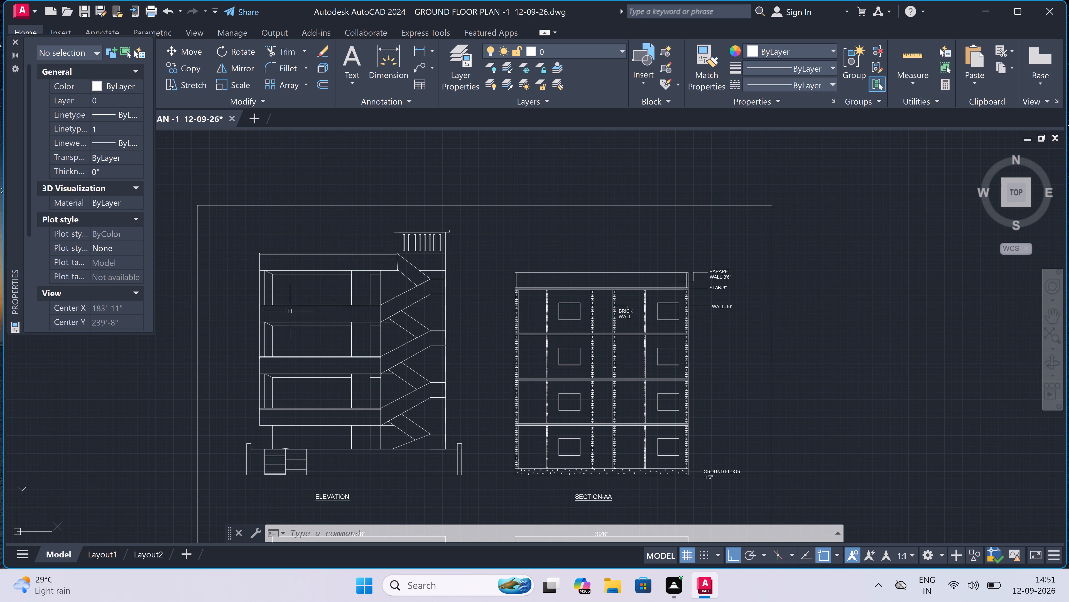
scroll(243, 310, "up", 3)
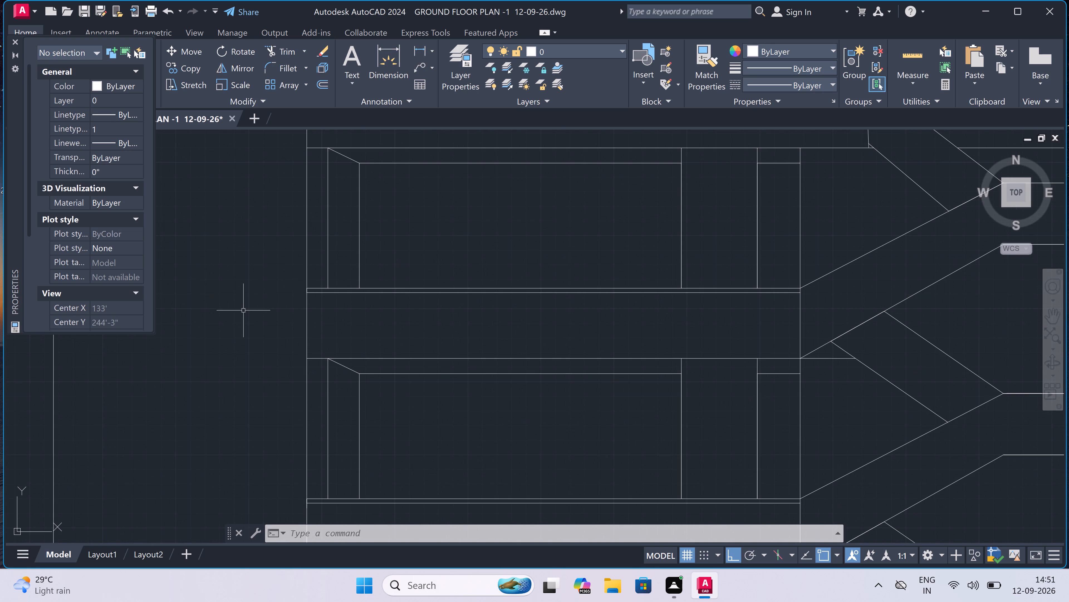
key("l")
key("space")
scroll(244, 313, "down", 3)
scroll(256, 276, "up", 3)
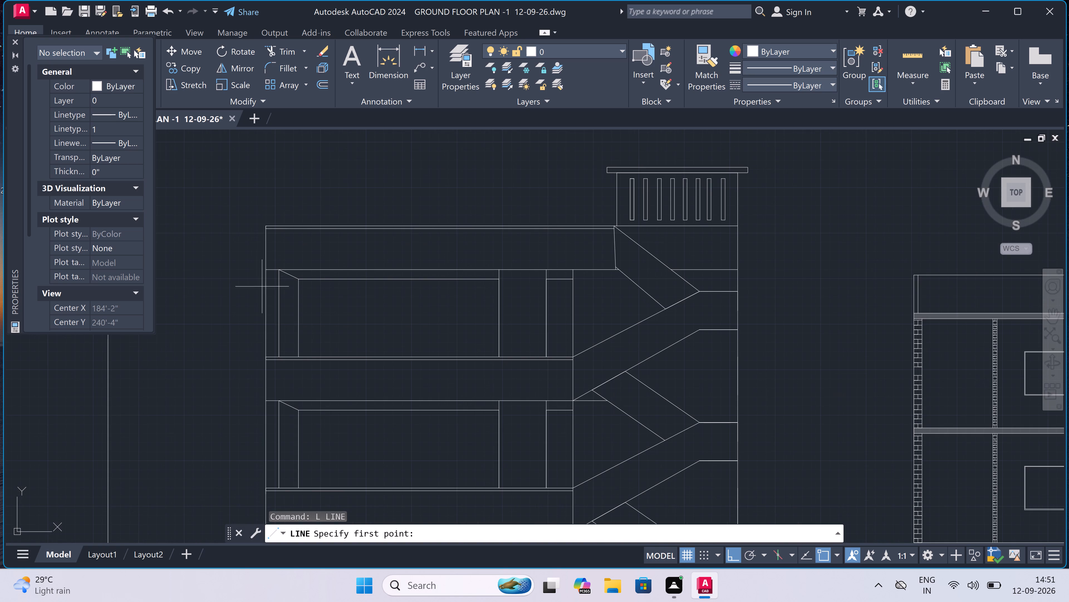
scroll(285, 360, "up", 3)
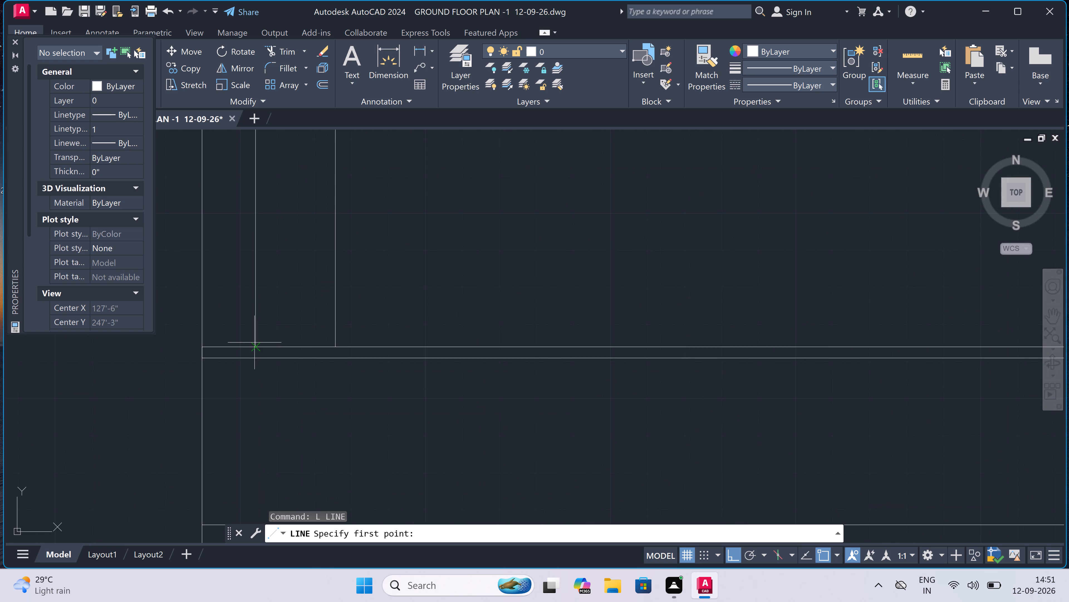
left_click_drag(253, 347, 254, 355)
scroll(256, 376, "down", 4)
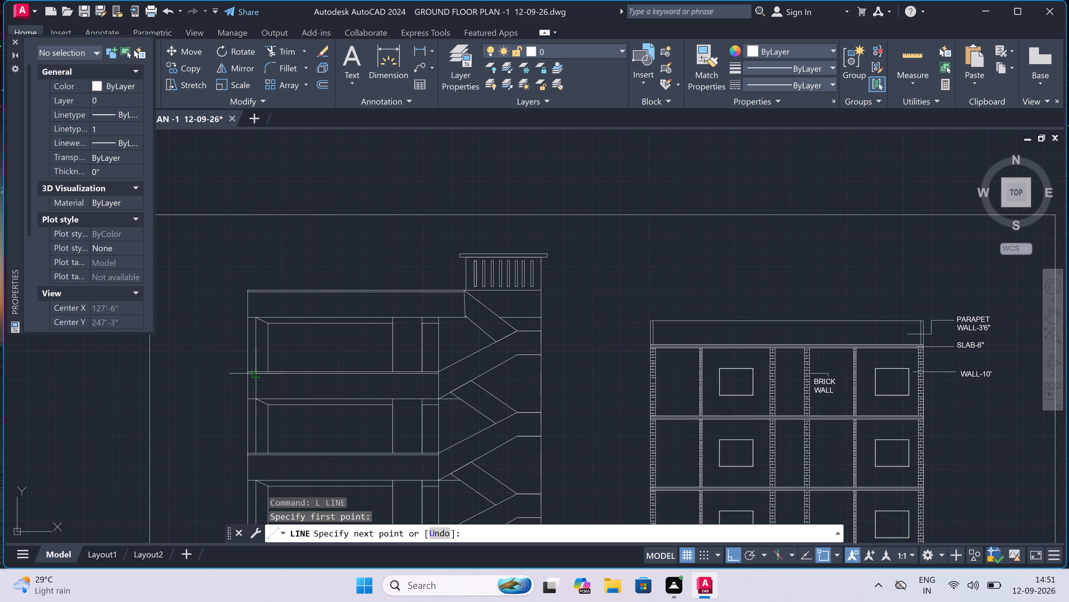
scroll(253, 386, "up", 3)
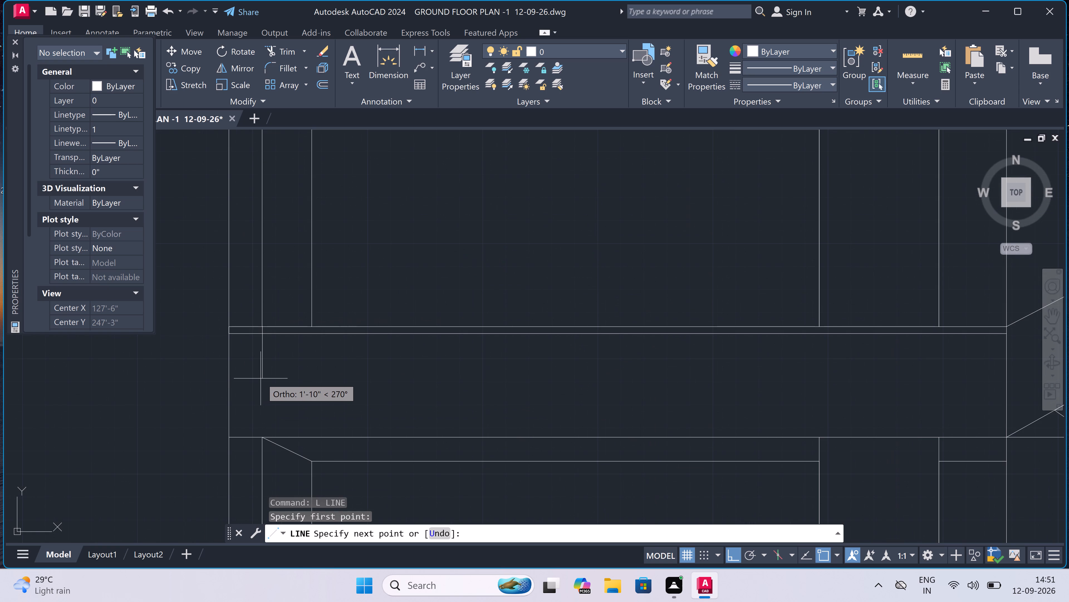
left_click(262, 379)
scroll(426, 356, "down", 3)
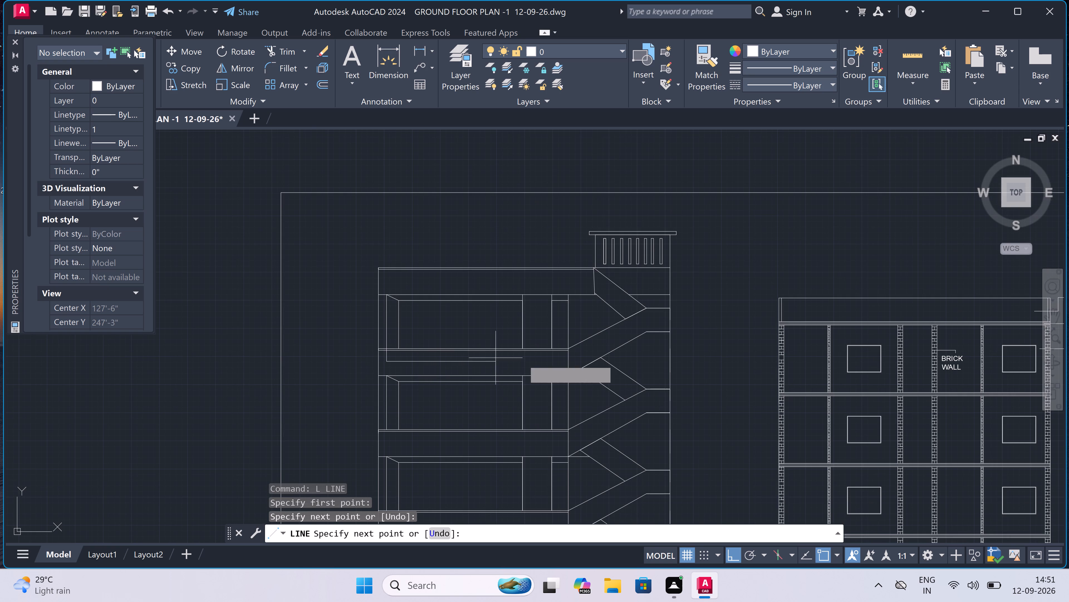
scroll(577, 362, "up", 3)
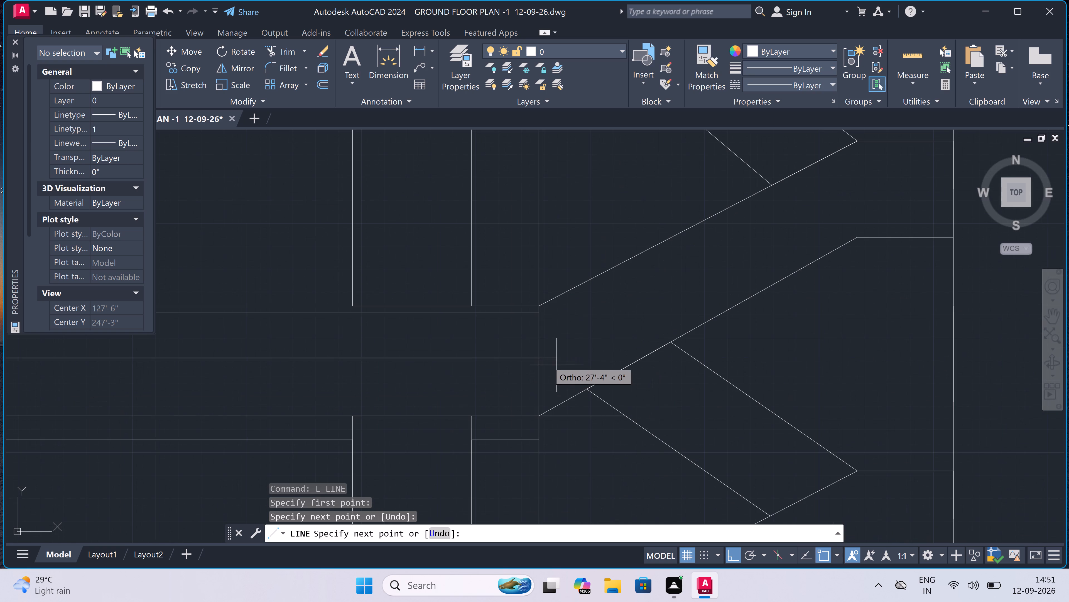
left_click(536, 356)
scroll(536, 356, "down", 3)
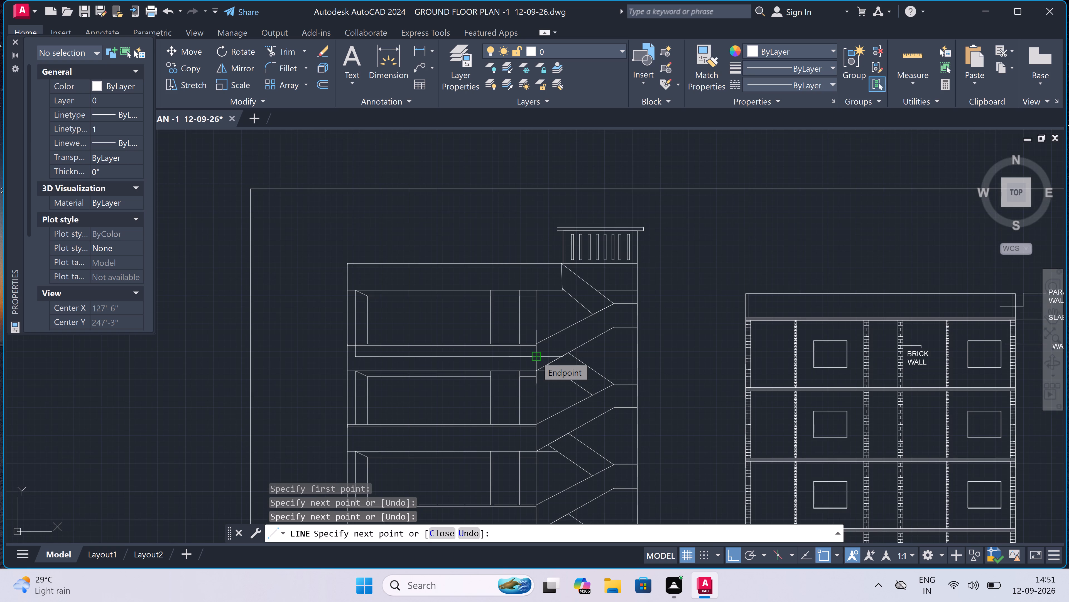
key("Escape")
Trim the two slab line ends projecting left of the new vertical line below the Elevation's top-floor opening.
scroll(375, 336, "up", 2)
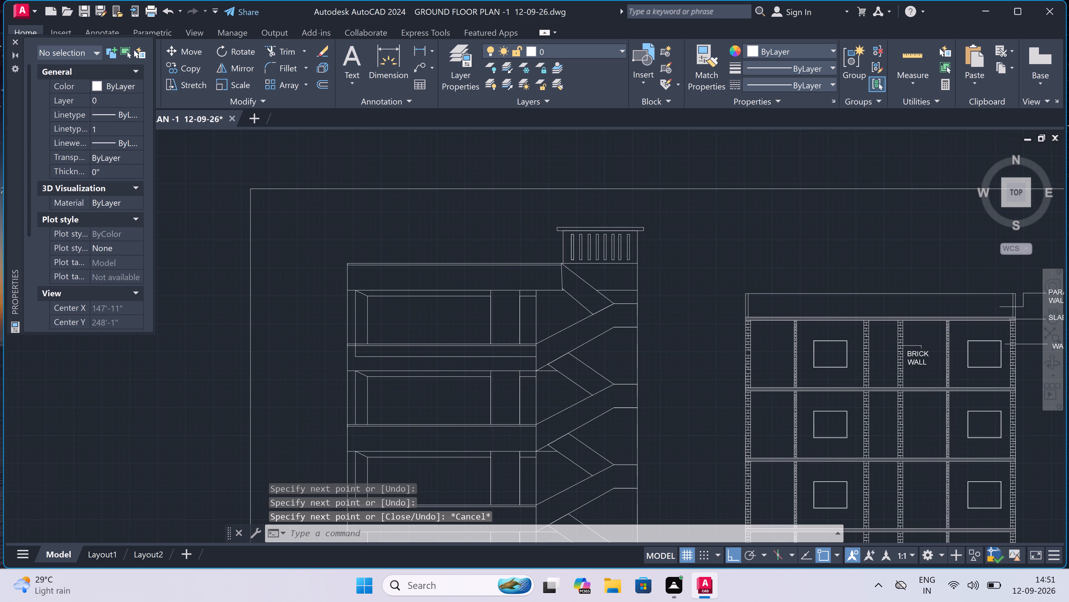
scroll(374, 336, "up", 1)
type("TR")
key("space")
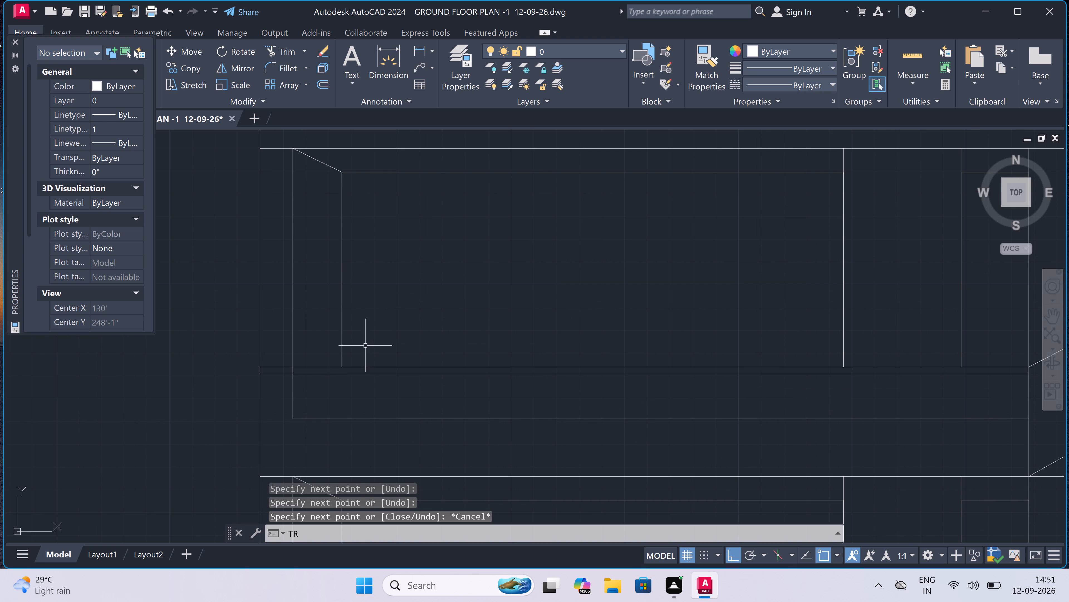
left_click(276, 386)
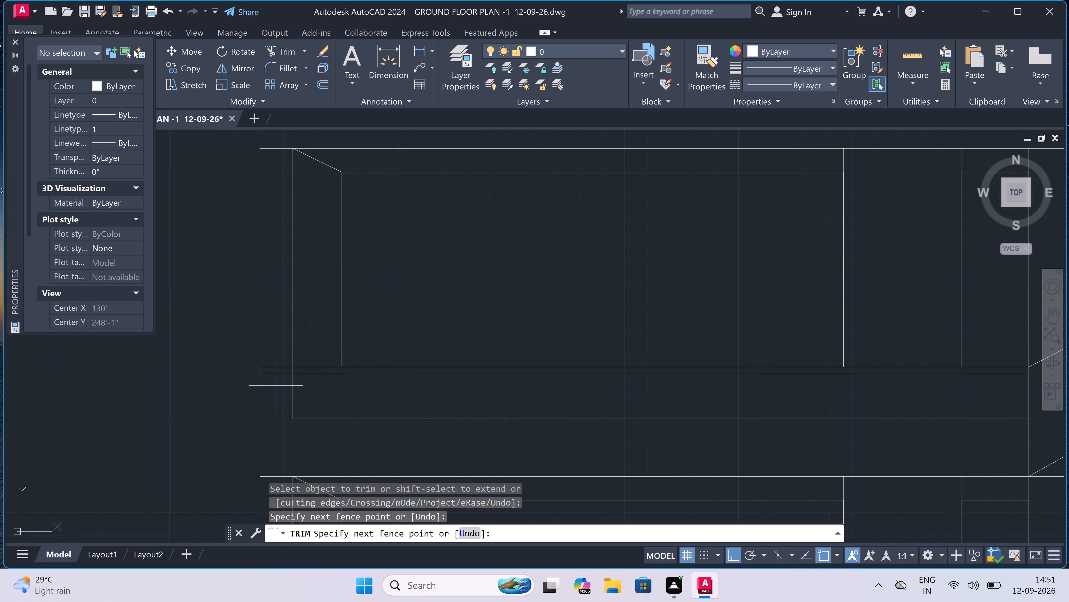
left_click(275, 355)
key("Escape")
Draw the same line one floor lower in the Elevation, about 1'-10" down from the opening's lower-left corner and across to the stair-side wall edge.
scroll(275, 355, "down", 3)
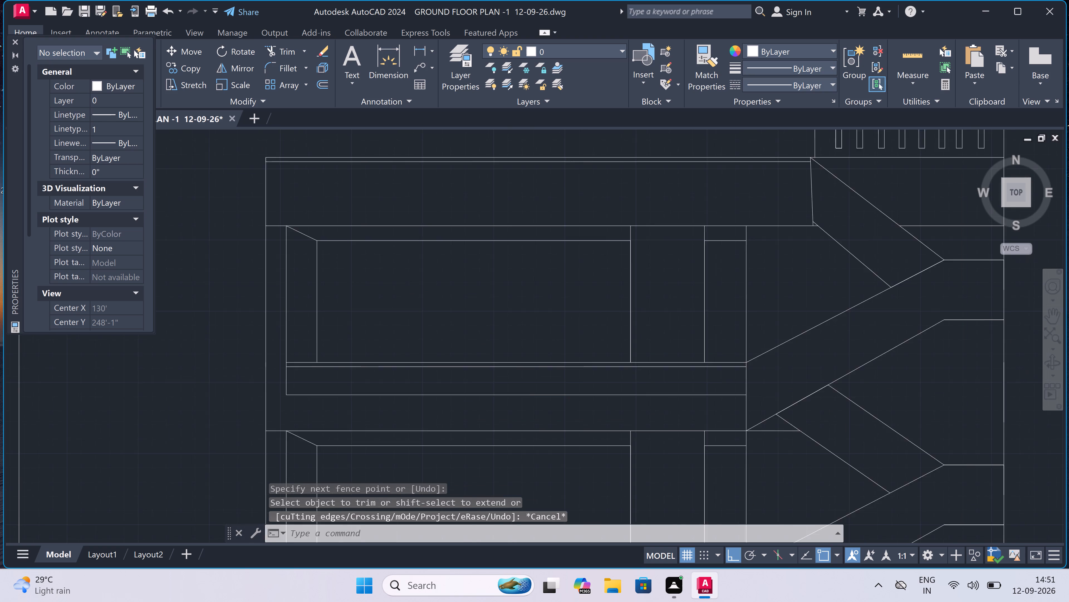
scroll(244, 375, "down", 2)
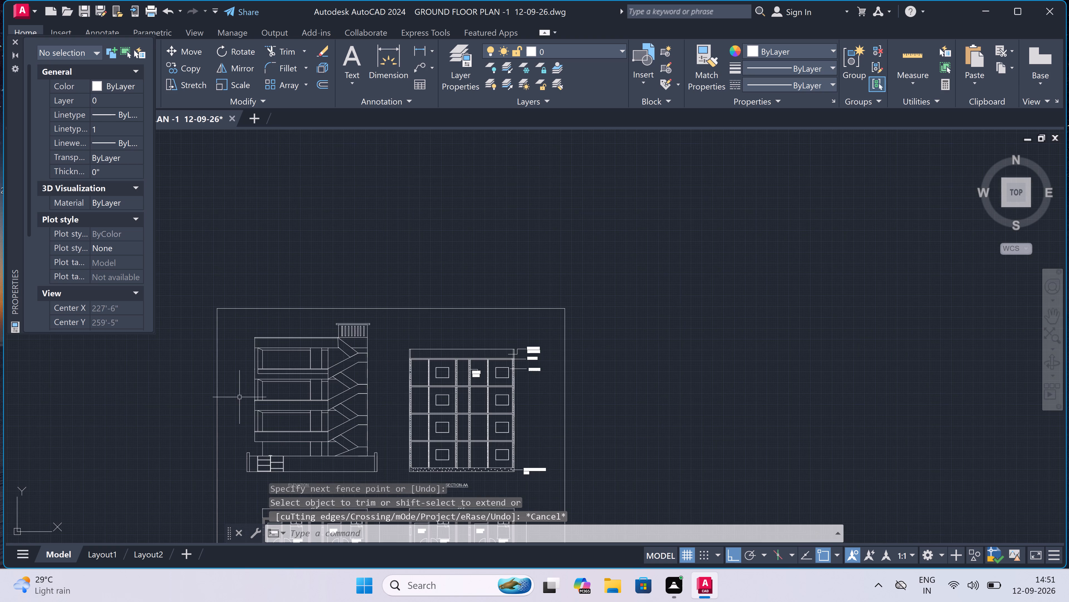
scroll(242, 400, "up", 3)
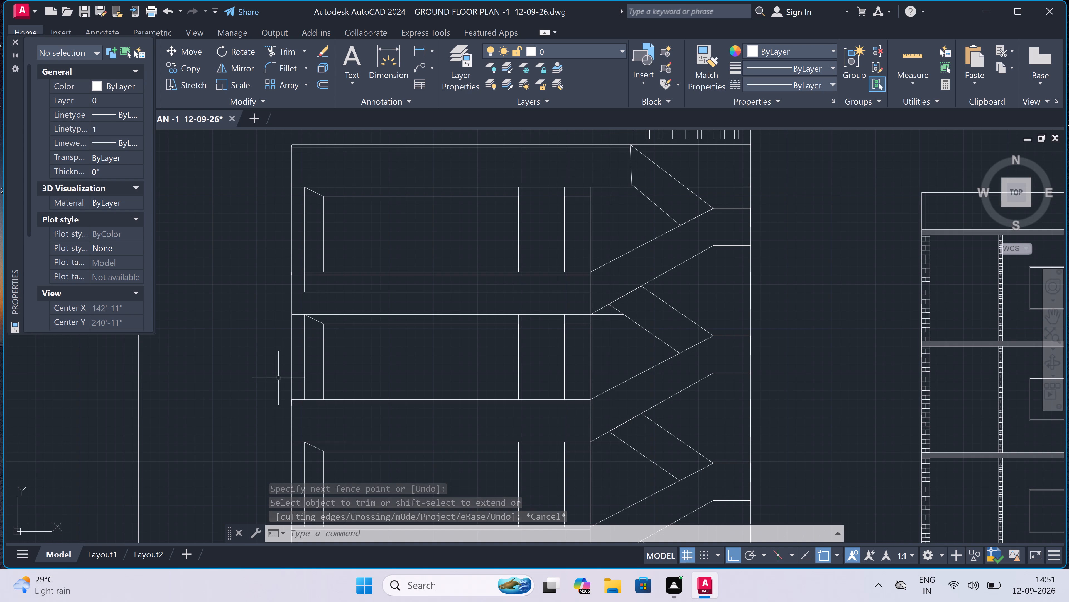
key("l")
key("space")
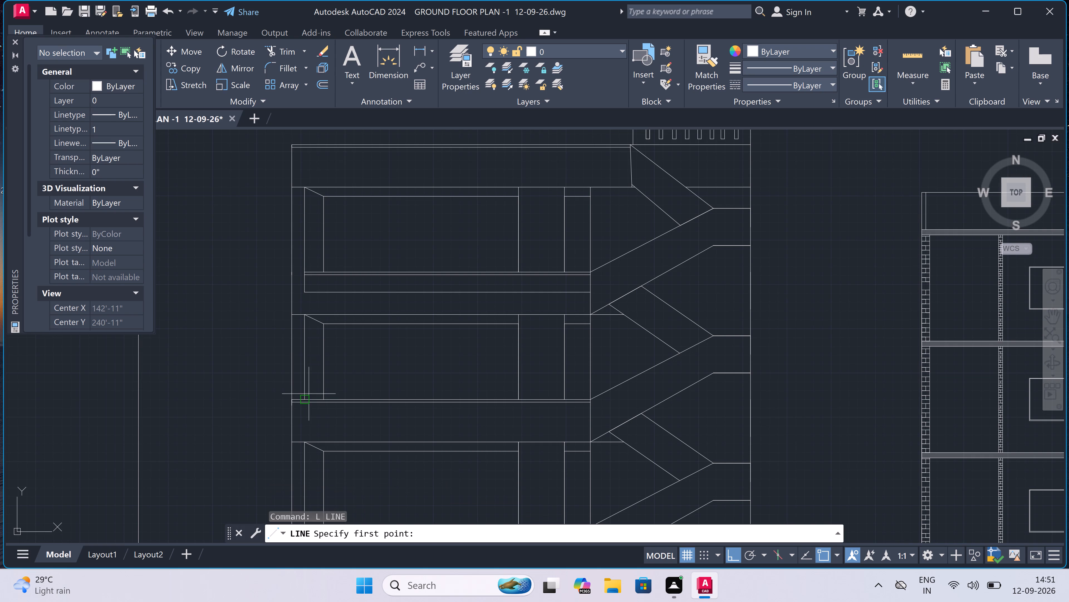
left_click(308, 398)
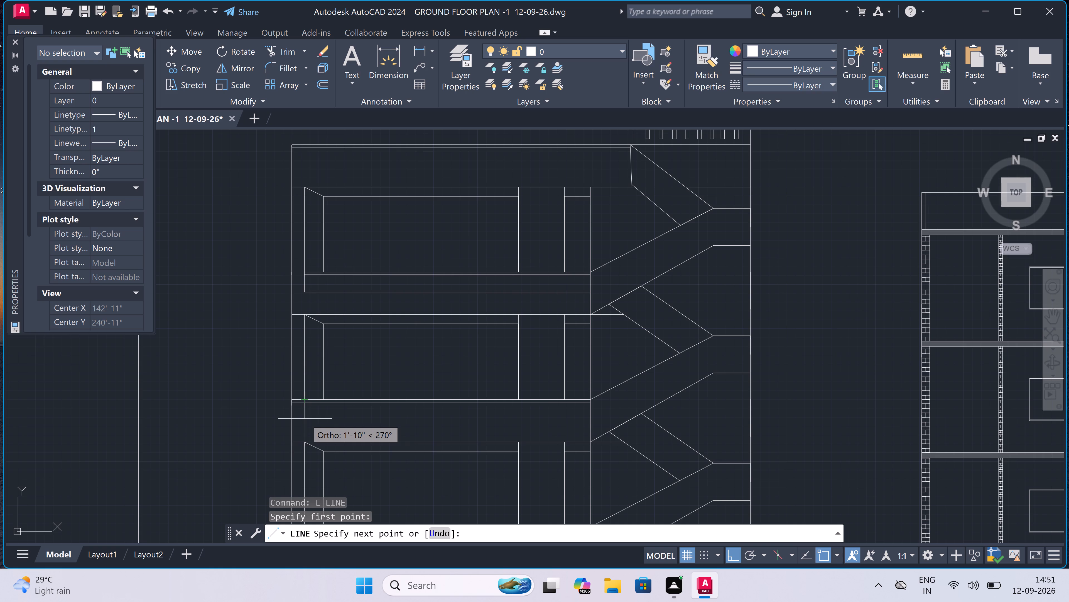
left_click(305, 419)
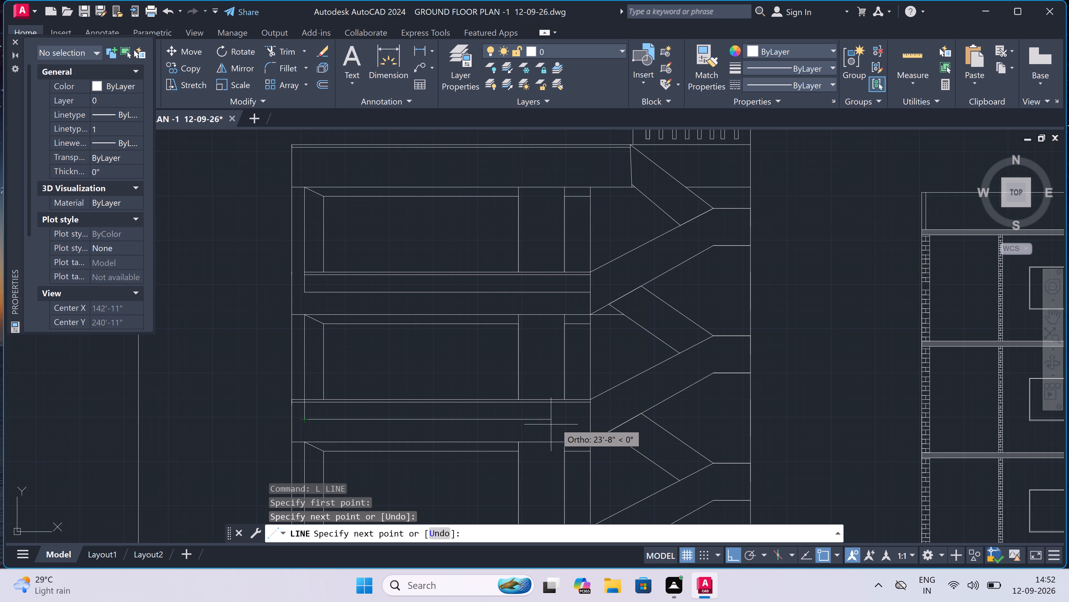
left_click(591, 419)
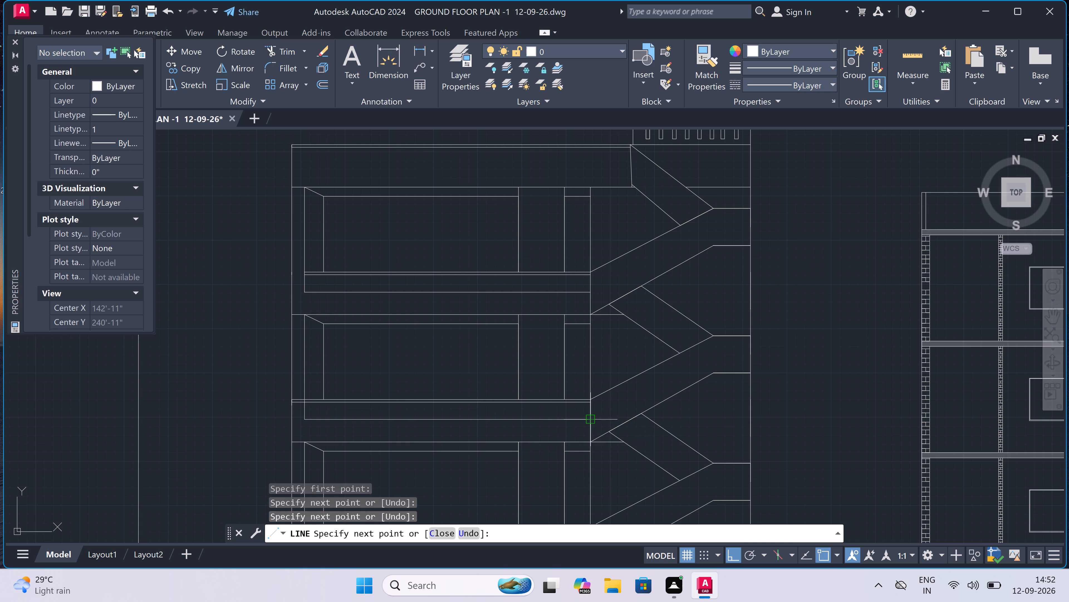
key("Escape")
Trim the two slab line ends projecting left of the new vertical line below the Elevation's second-from-top opening.
key("t")
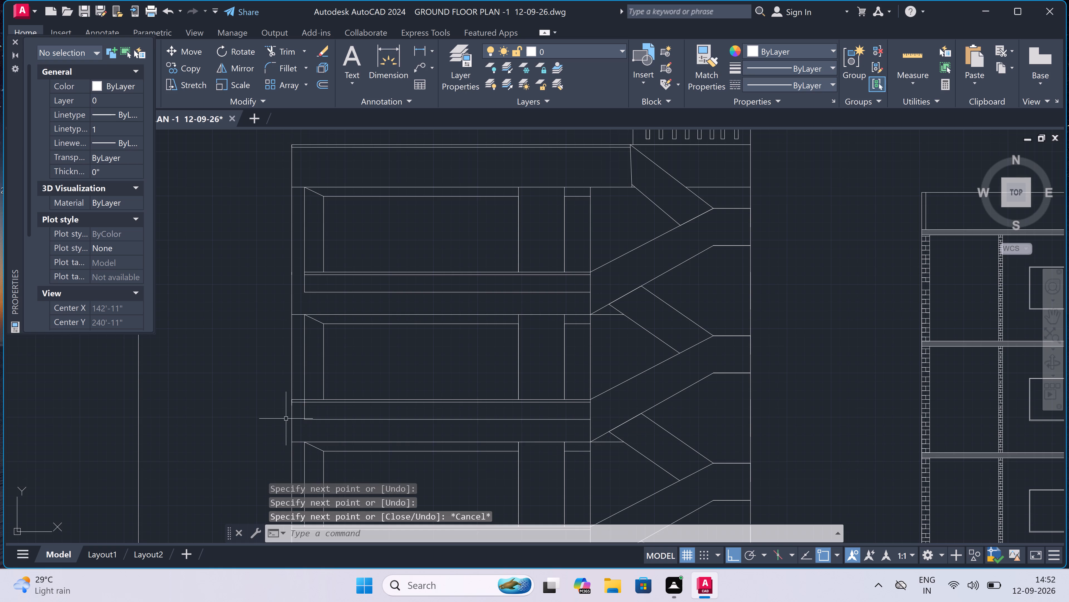
type("R")
key("space")
left_click(298, 411)
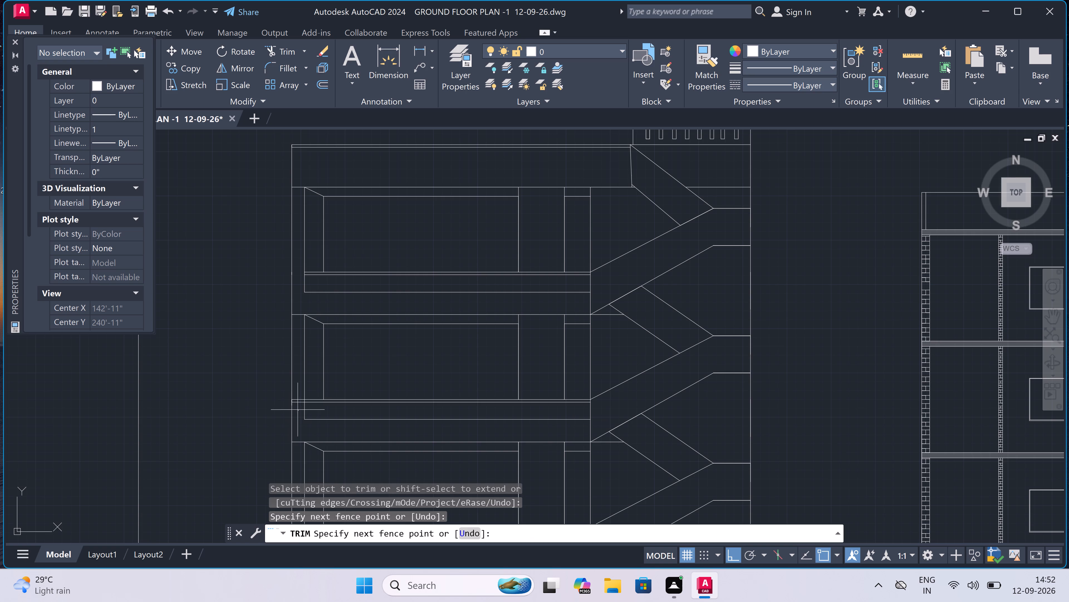
double_click(296, 392)
key("Escape")
In the Elevation, draw a line from the lowest upper-floor opening's outer lower-left corner about 2'-1" down, continuing horizontally to the stair-side wall edge.
scroll(296, 393, "down", 4)
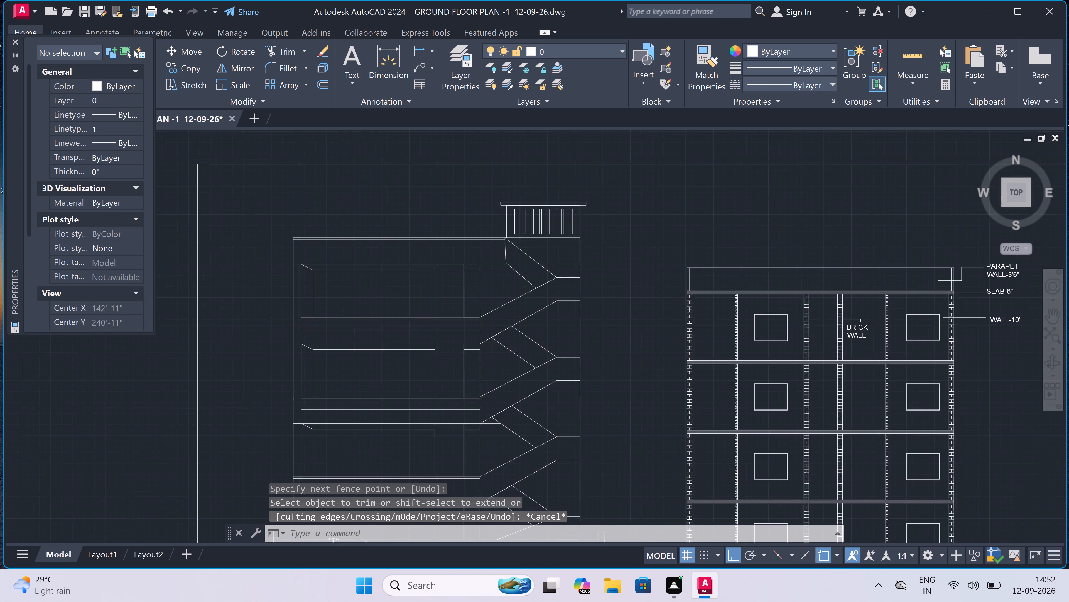
scroll(298, 421, "up", 3)
scroll(307, 398, "up", 2)
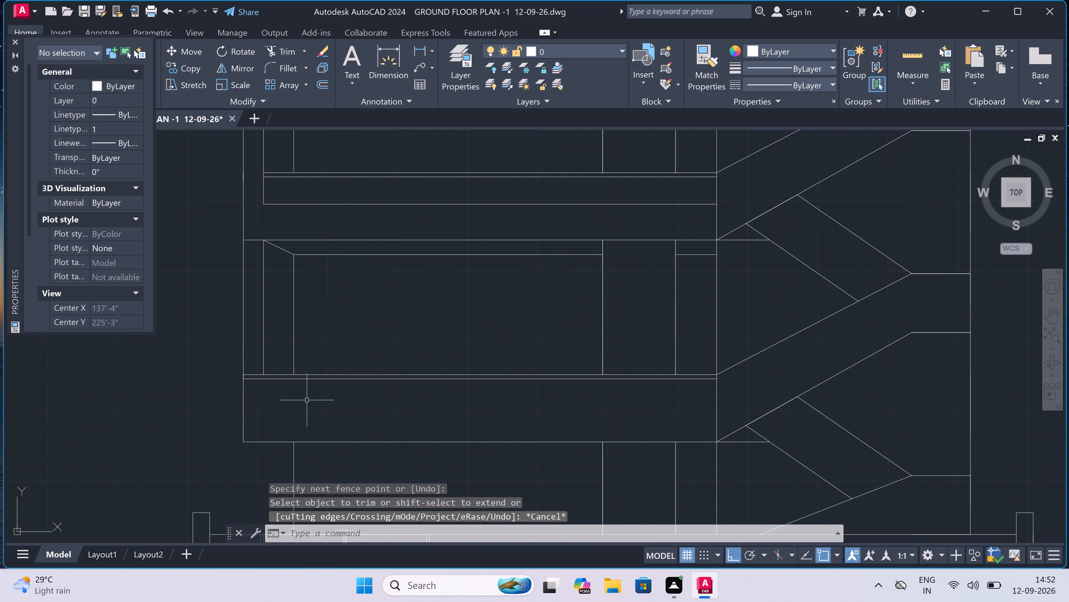
type("L")
key("space")
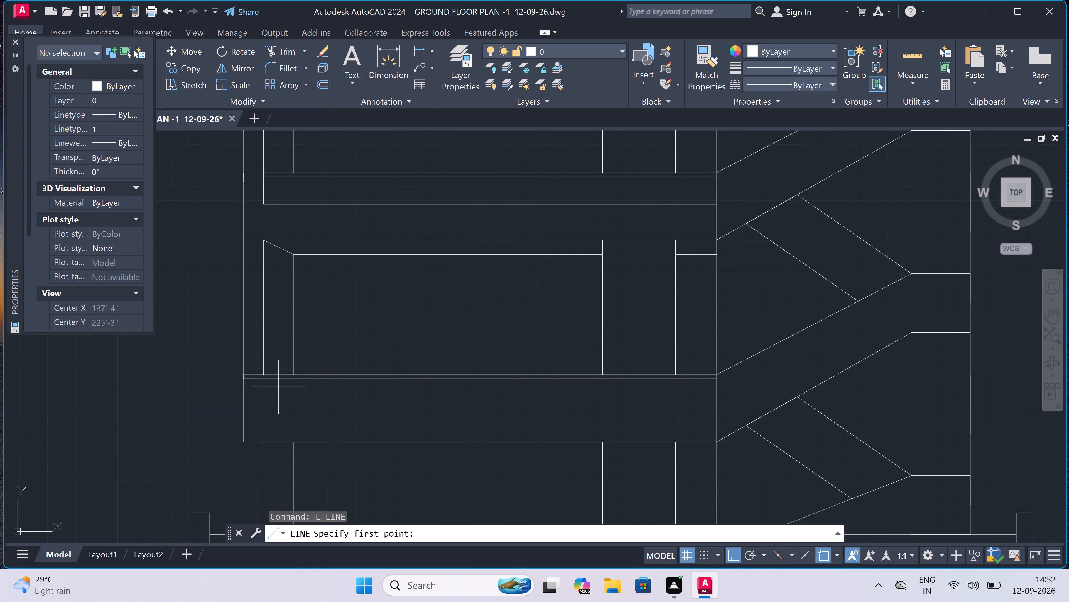
left_click(264, 374)
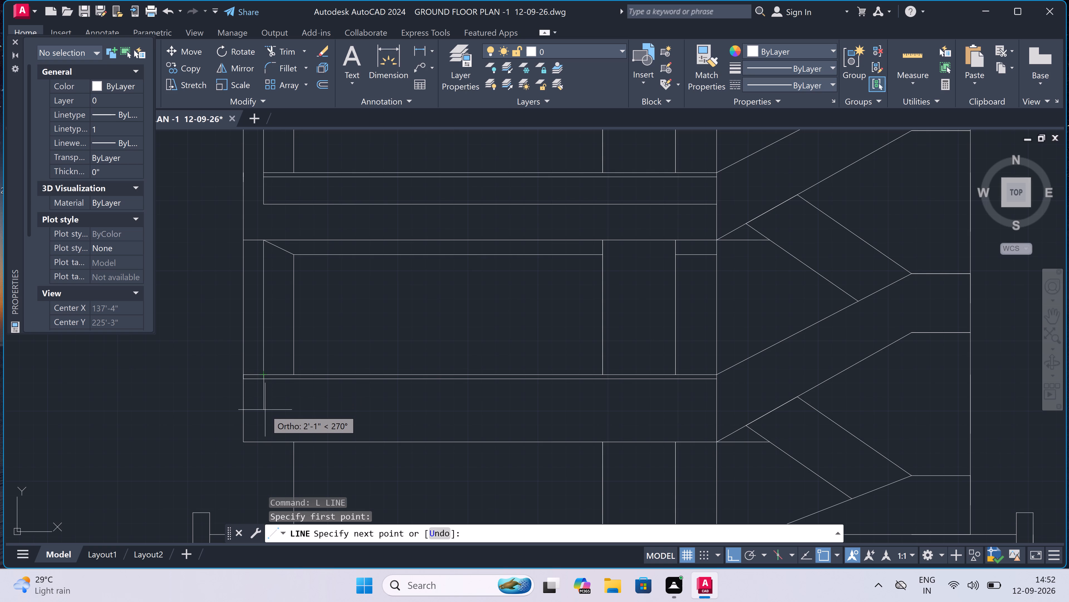
left_click(264, 411)
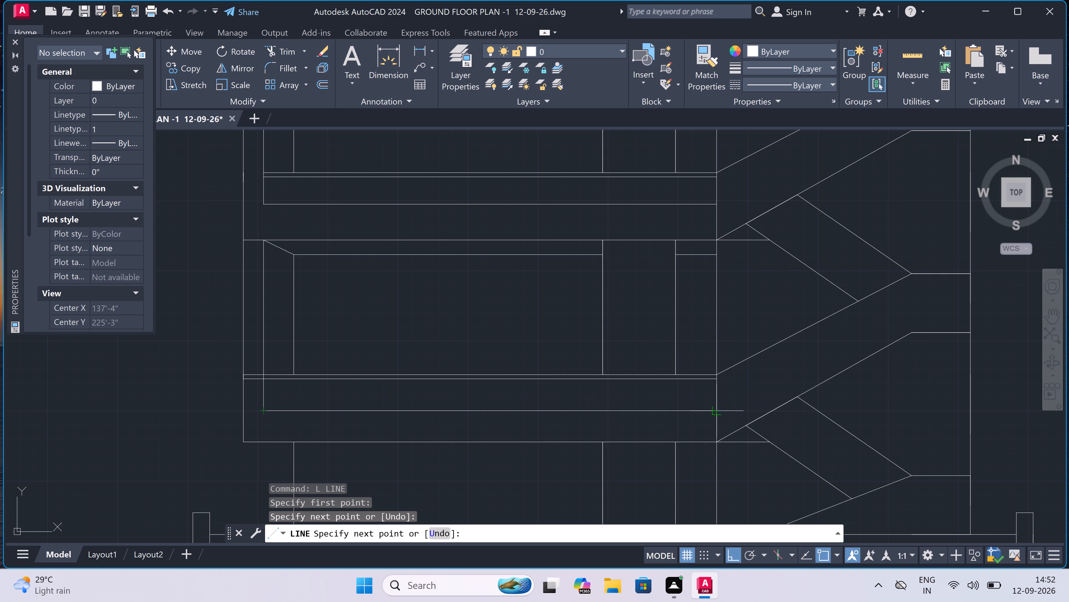
left_click(715, 412)
key("Escape")
Trim the two slab line ends projecting left of the new vertical line below the Elevation's lowest upper-floor opening.
type("TR")
key("space")
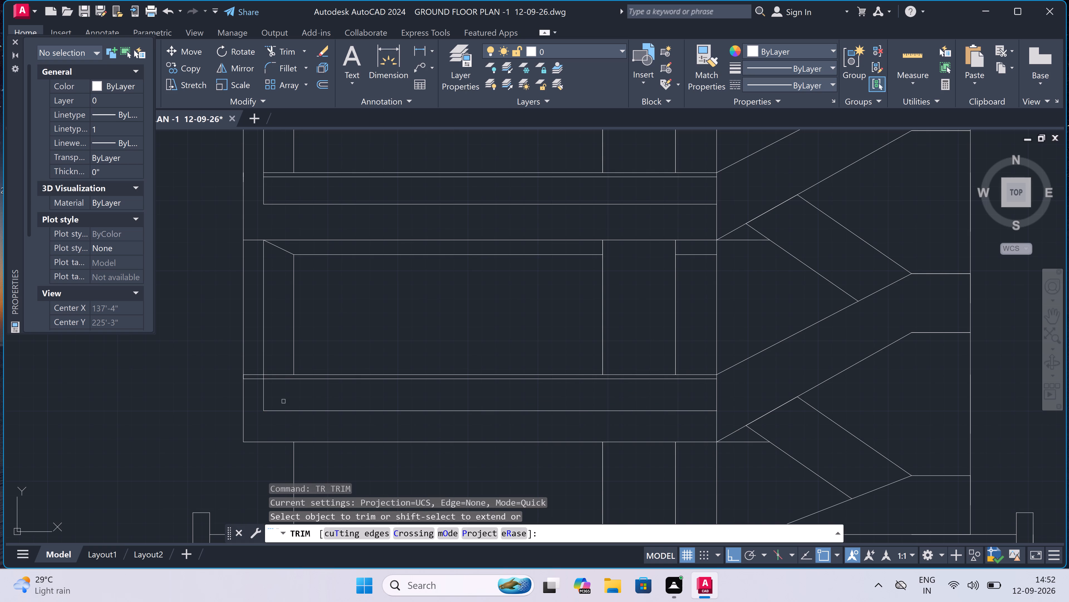
left_click(247, 389)
left_click(246, 369)
key("Escape")
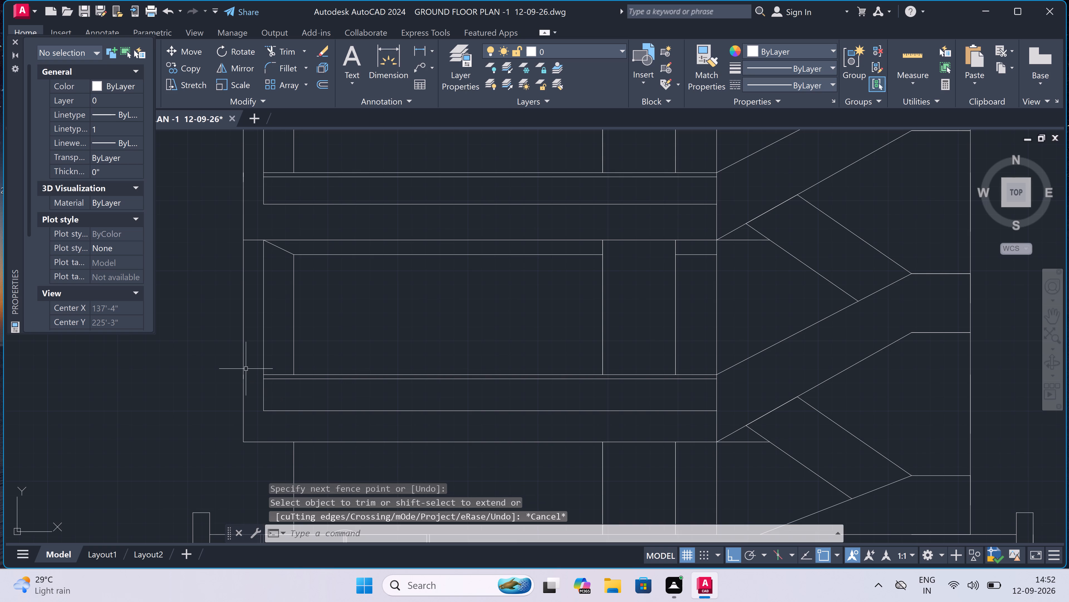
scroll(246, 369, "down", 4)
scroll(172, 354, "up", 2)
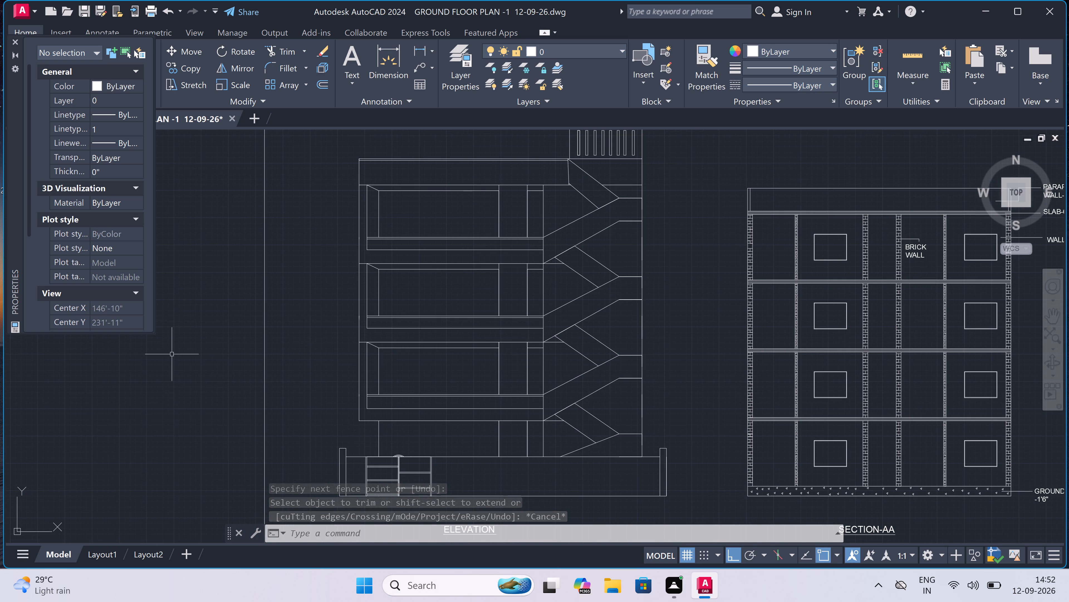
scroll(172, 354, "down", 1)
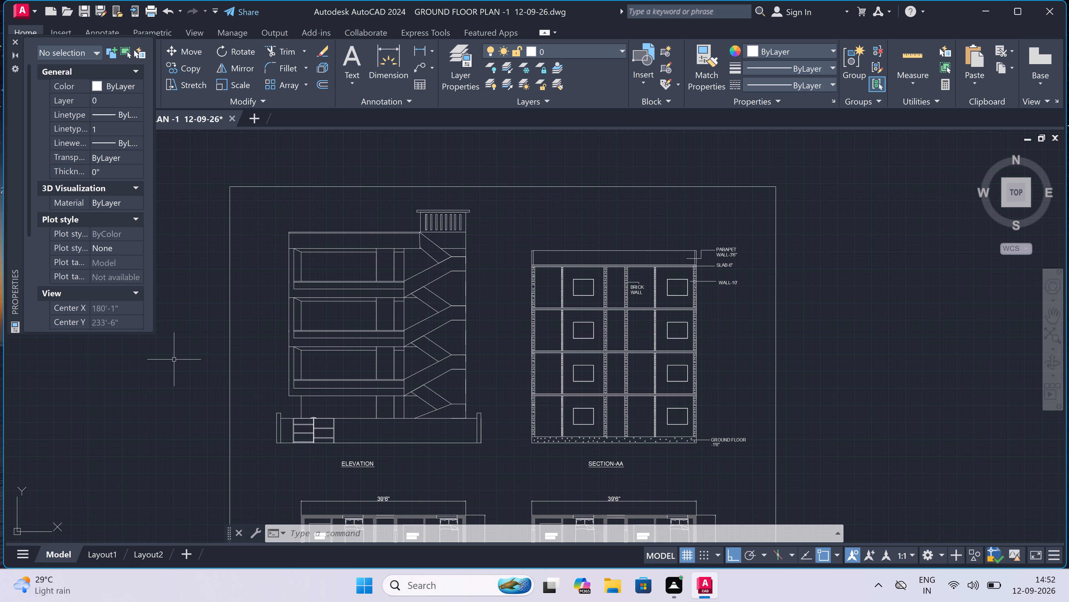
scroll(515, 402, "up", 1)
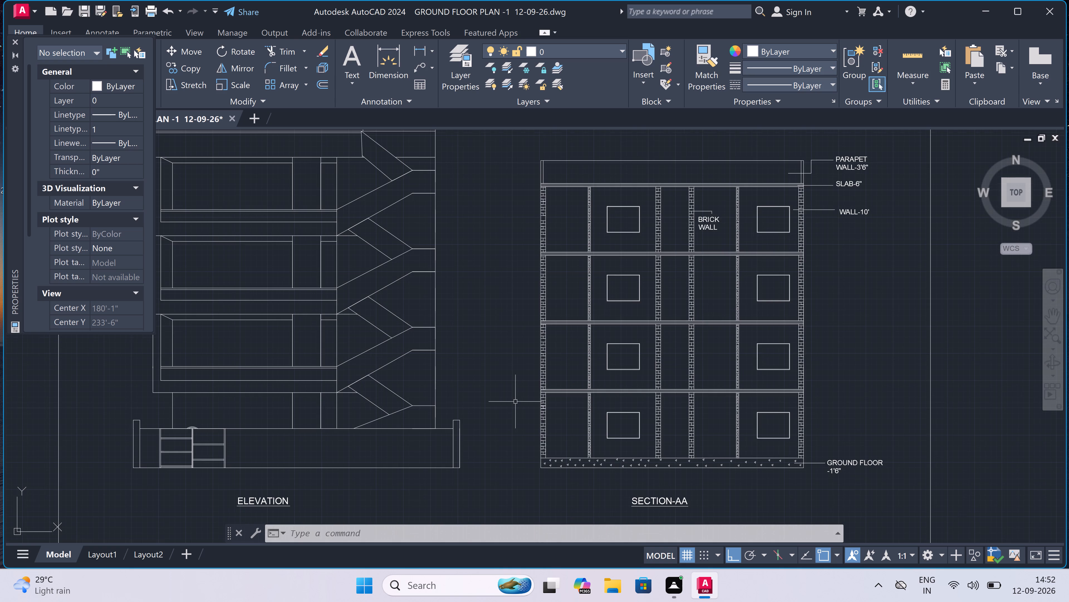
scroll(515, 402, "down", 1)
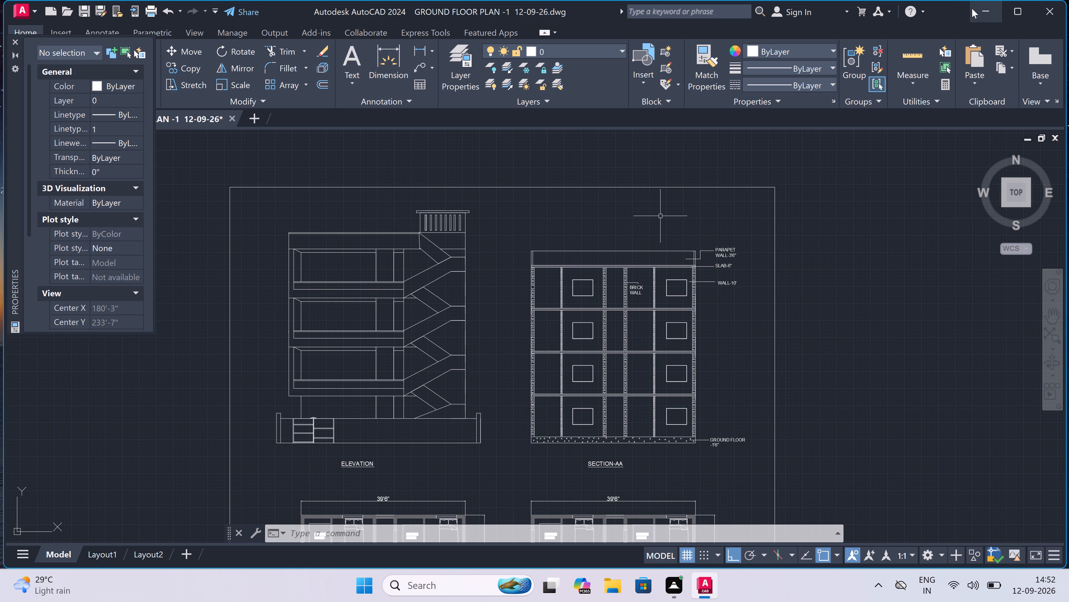
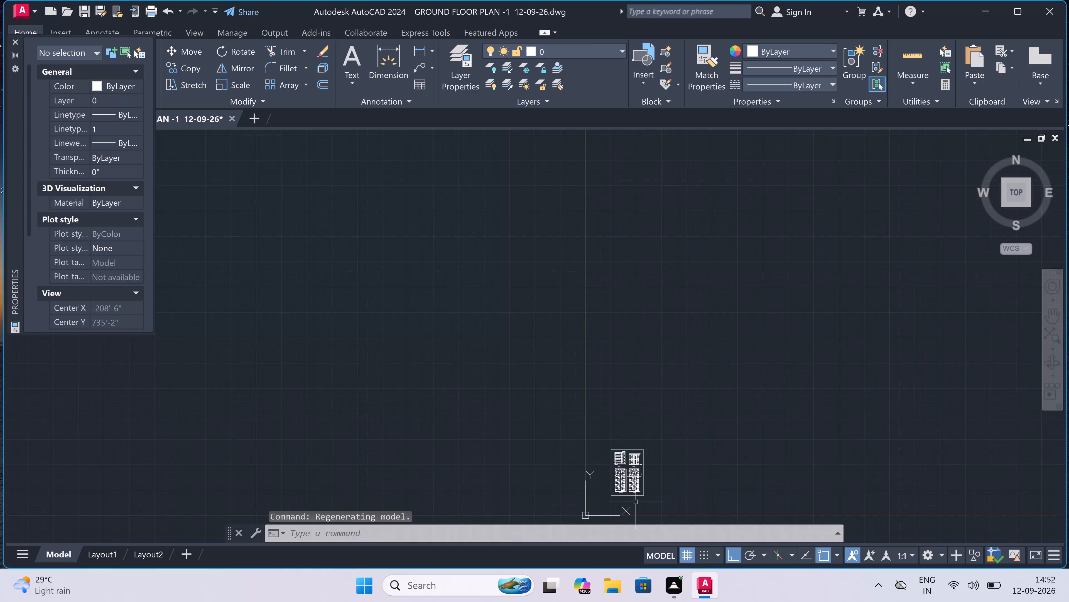
In Section-AA's top storey, draw a vertical line from the WALL-10' leader's end up to the roof slab's underside and down to the slab below.
scroll(636, 504, "up", 4)
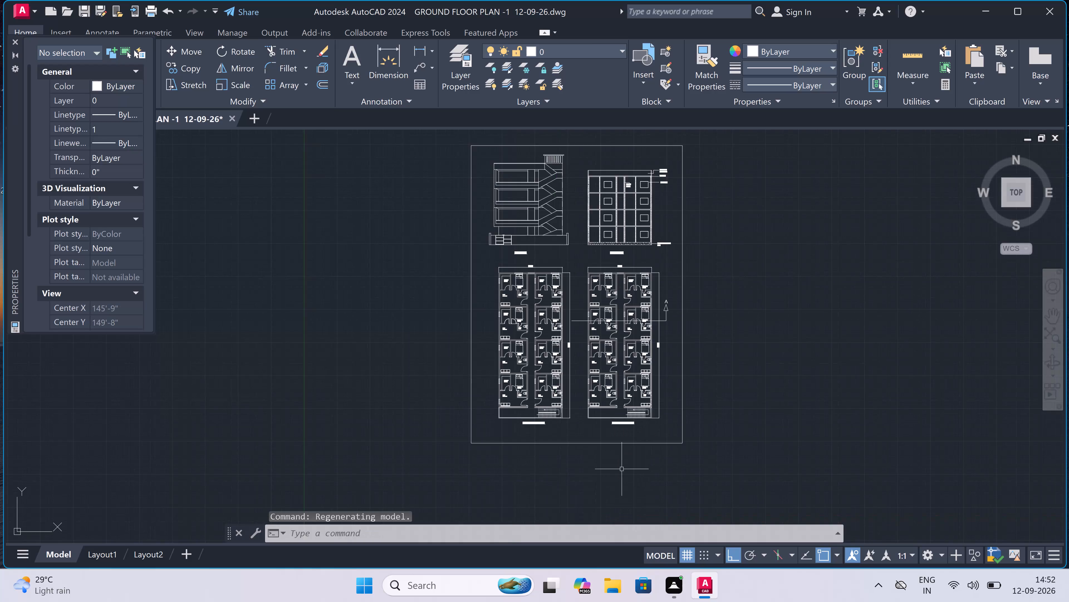
scroll(621, 465, "down", 2)
scroll(616, 366, "up", 4)
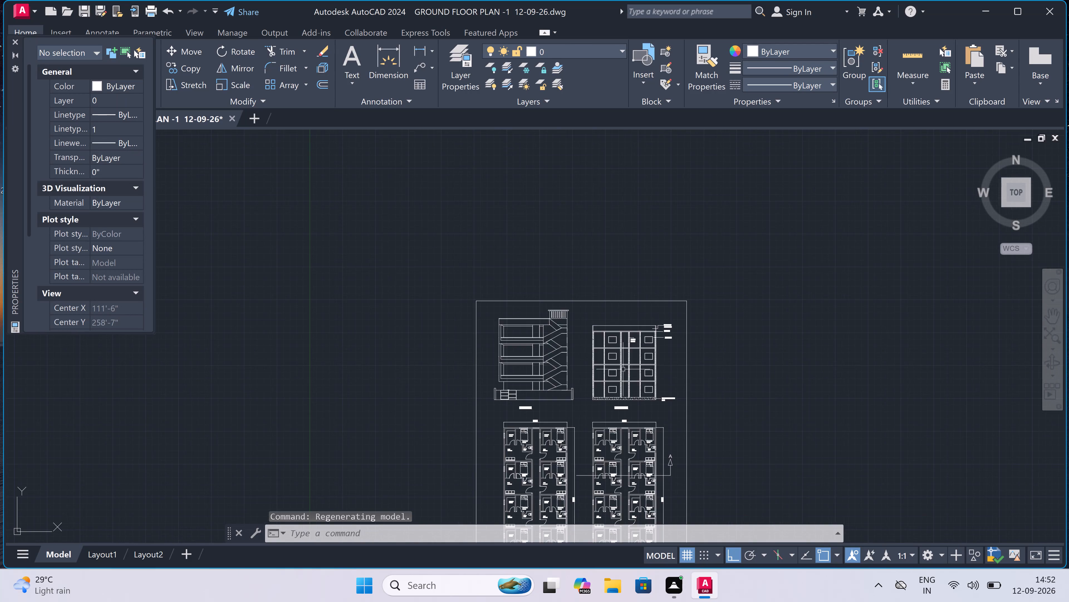
scroll(648, 377, "up", 2)
scroll(597, 339, "up", 3)
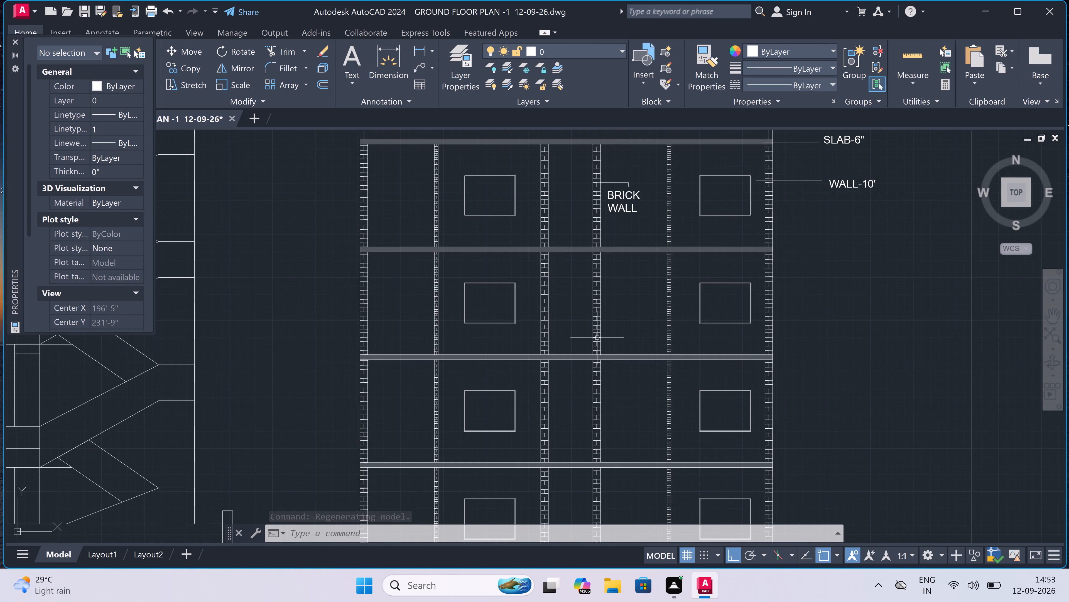
scroll(599, 329, "down", 1)
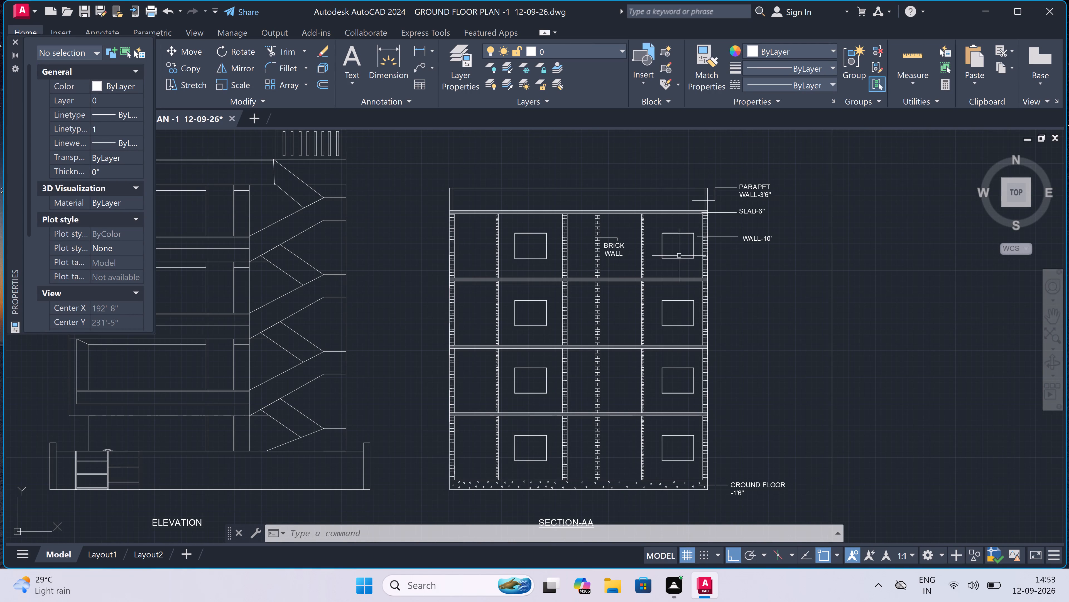
scroll(692, 224, "up", 3)
scroll(692, 223, "down", 1)
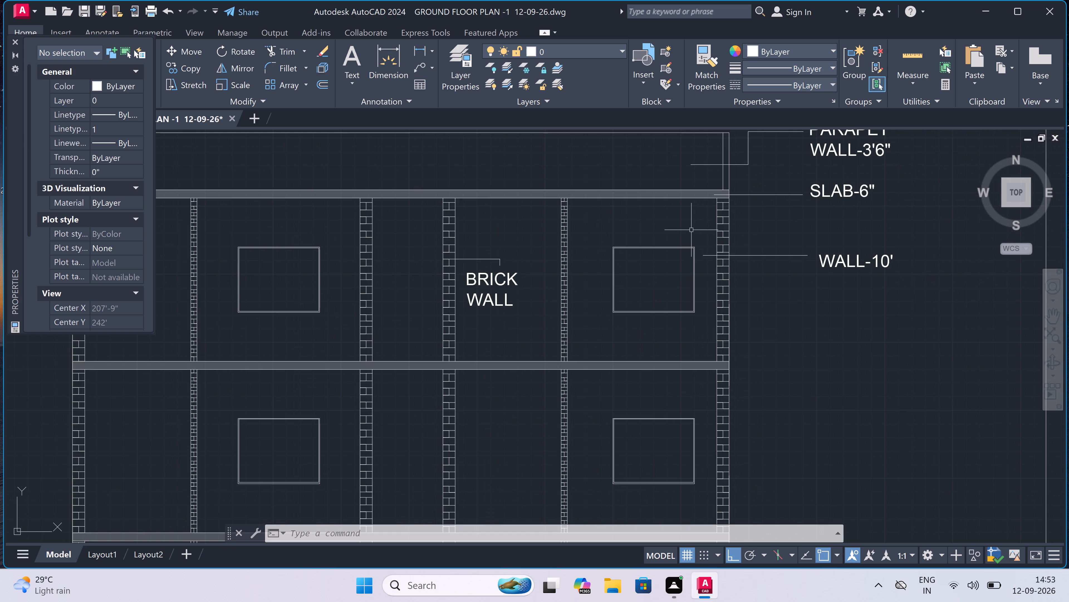
scroll(707, 215, "up", 1)
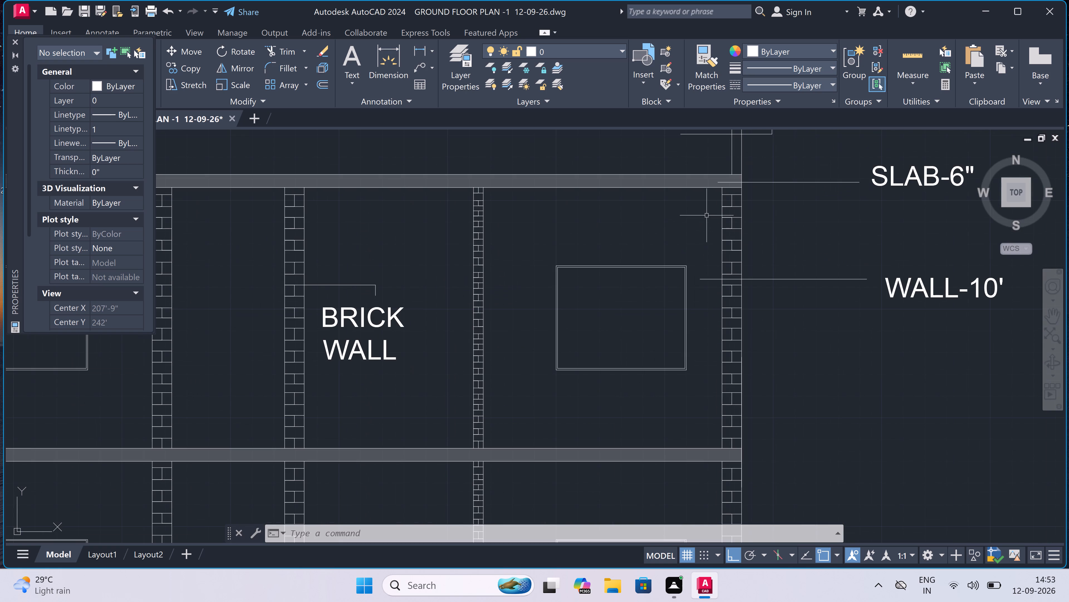
type("L")
key("space")
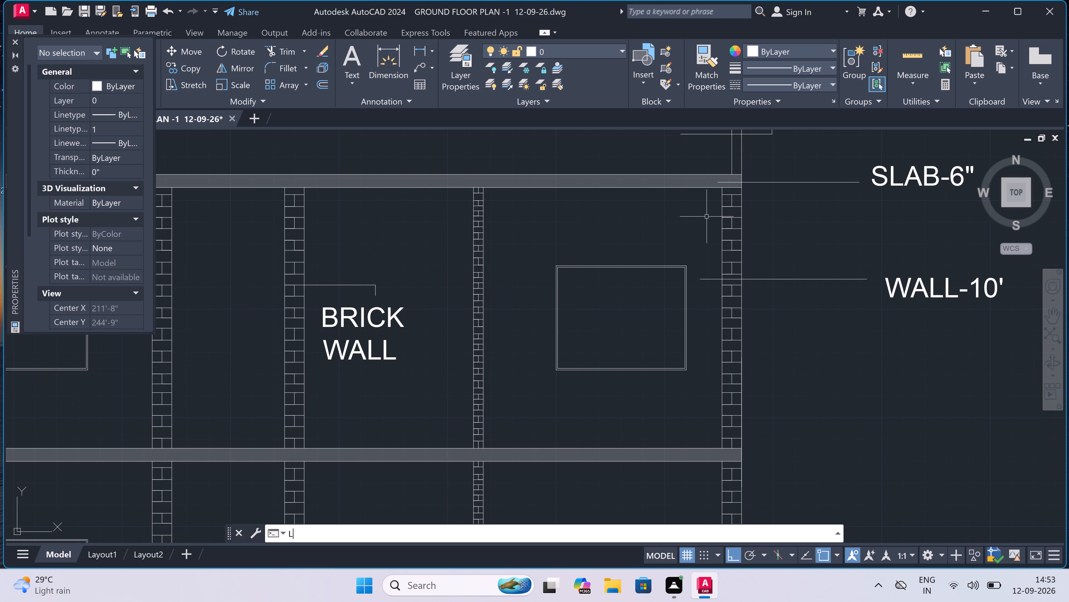
scroll(711, 240, "up", 2)
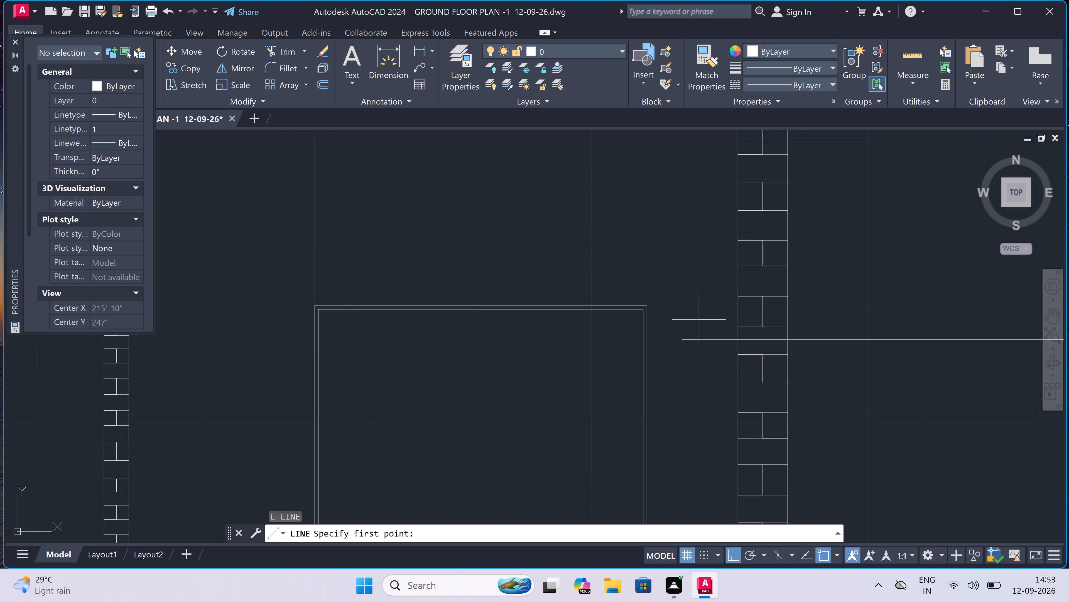
left_click(678, 341)
scroll(677, 339, "down", 2)
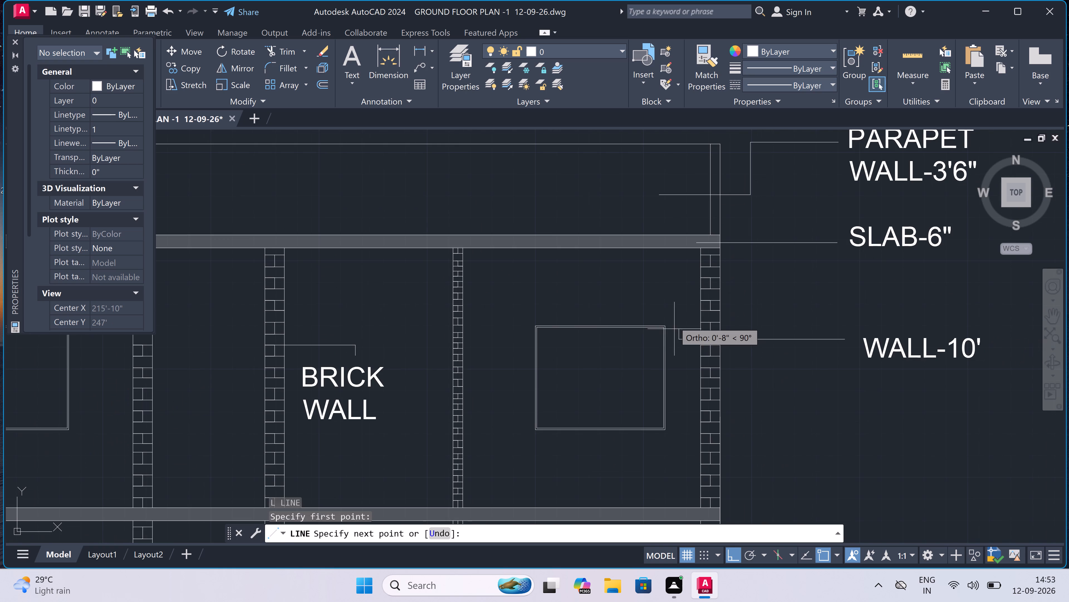
left_click(677, 247)
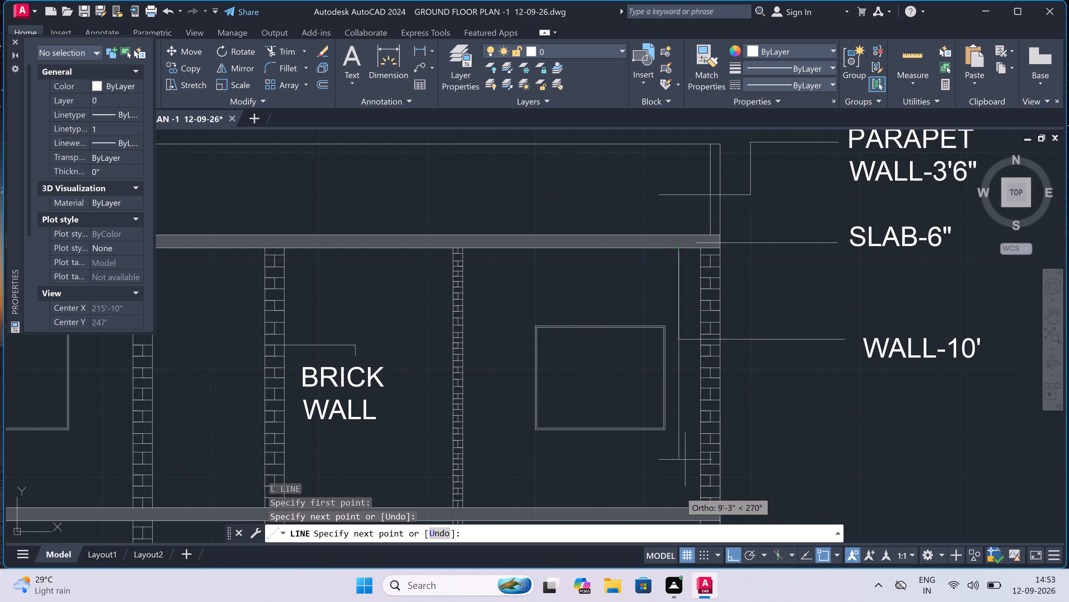
scroll(676, 508, "up", 2)
left_click(681, 504)
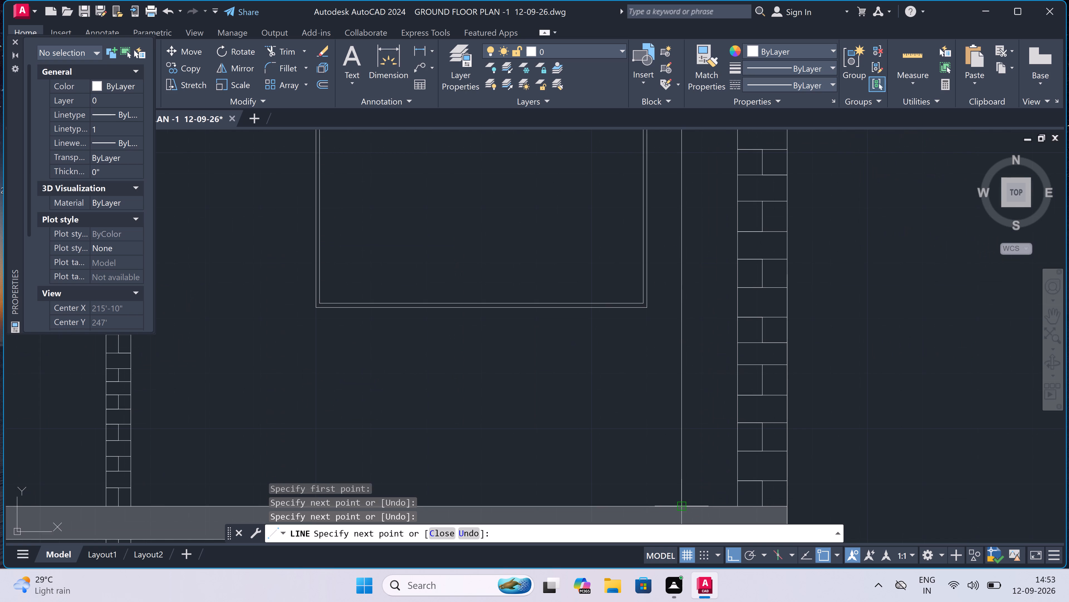
key("Escape")
Draw six horizontal brick course lines a few inches apart across Section-AA's left parapet wall, starting just above the roof slab, linked along the wall edges.
scroll(677, 447, "down", 4)
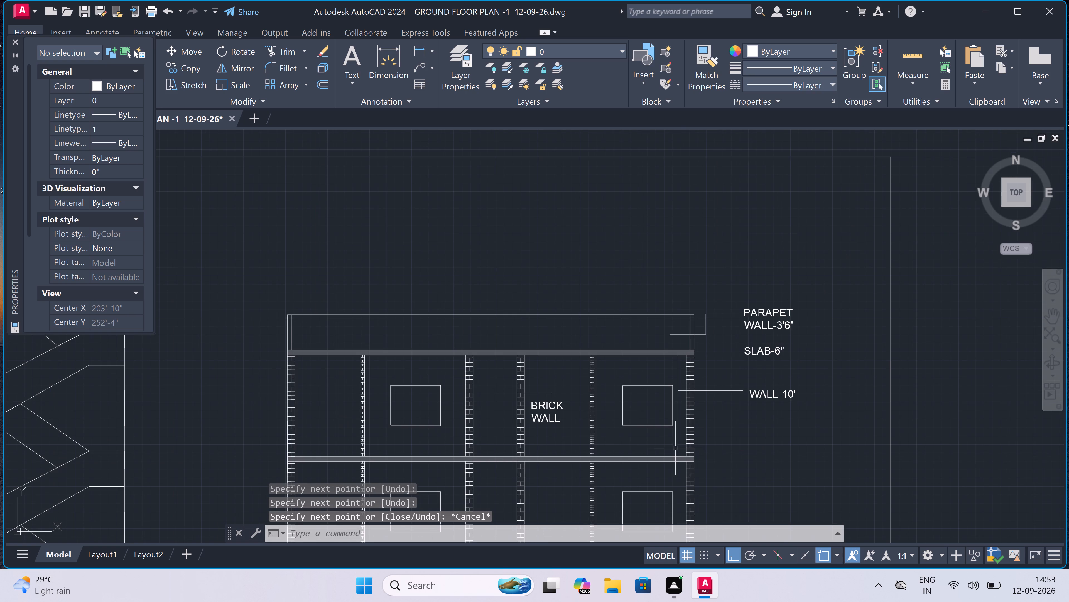
scroll(606, 439, "down", 1)
scroll(580, 445, "up", 2)
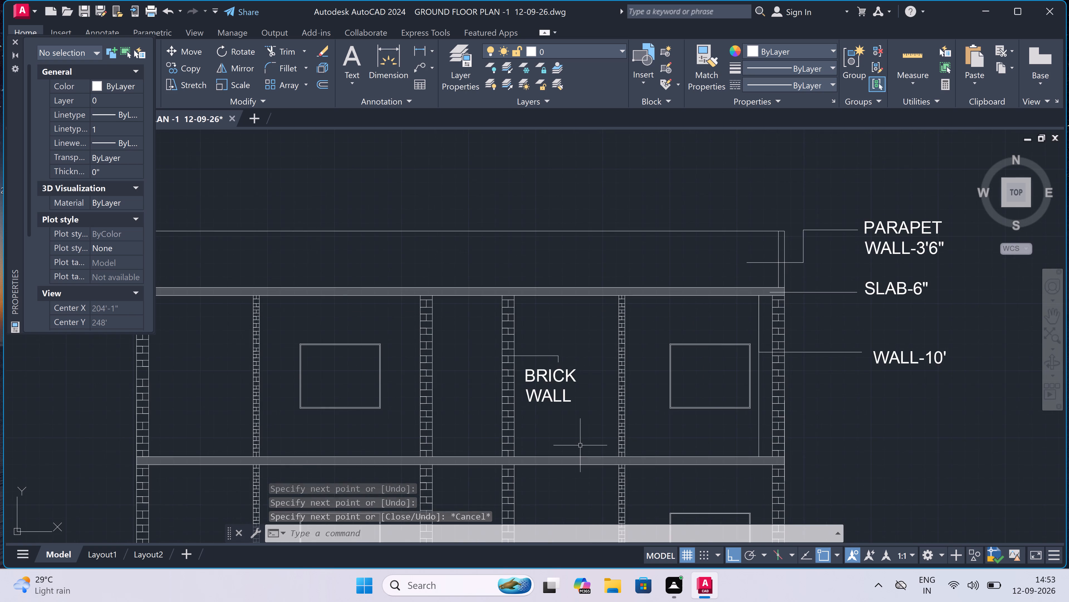
scroll(580, 445, "down", 3)
scroll(567, 475, "up", 3)
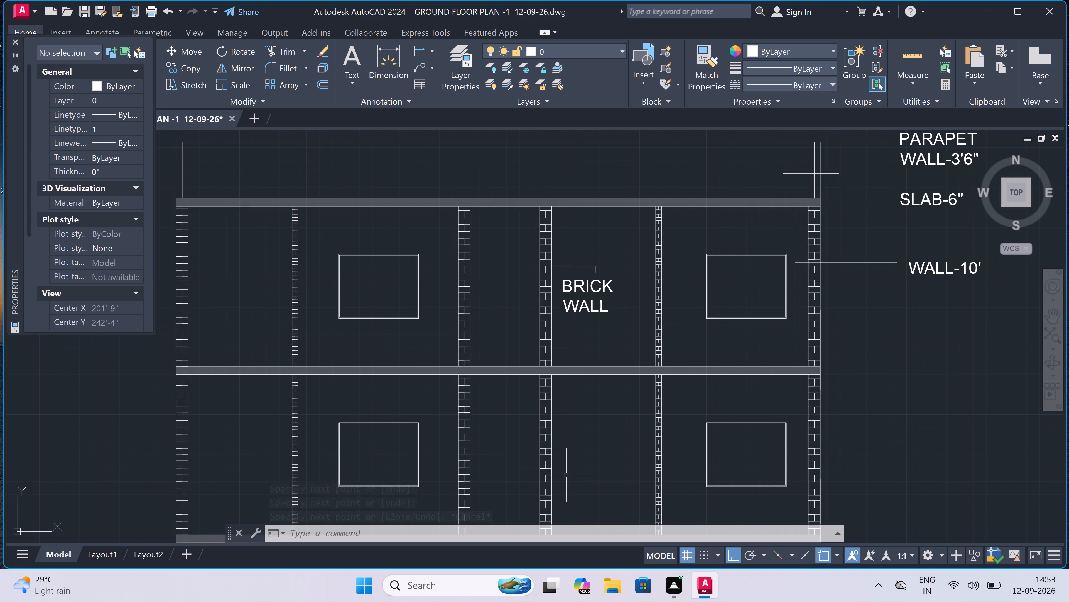
scroll(566, 444, "down", 5)
scroll(545, 486, "up", 3)
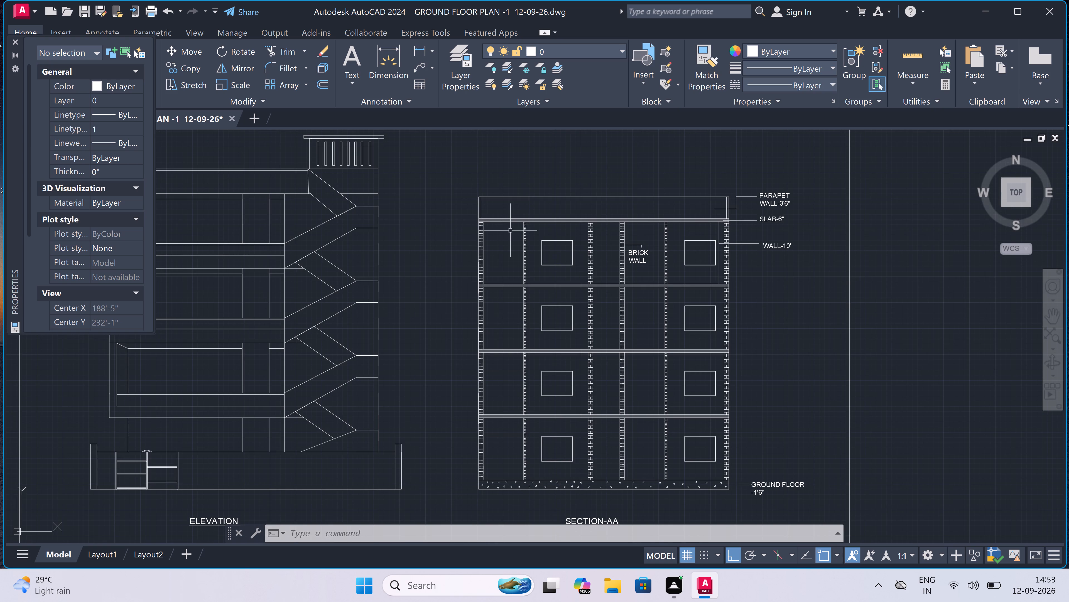
scroll(472, 179, "up", 3)
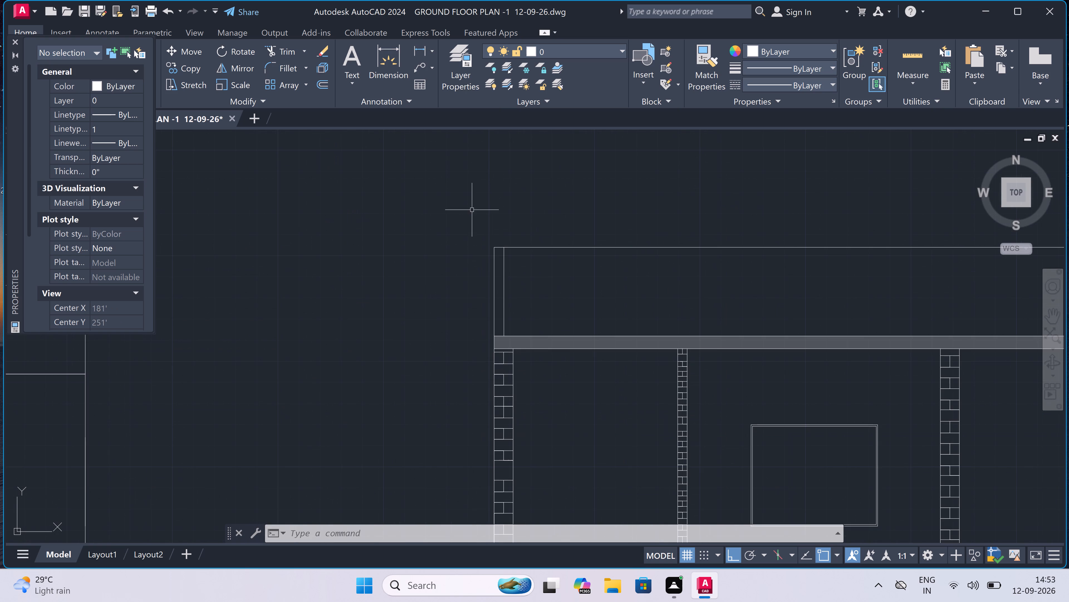
scroll(497, 305, "up", 3)
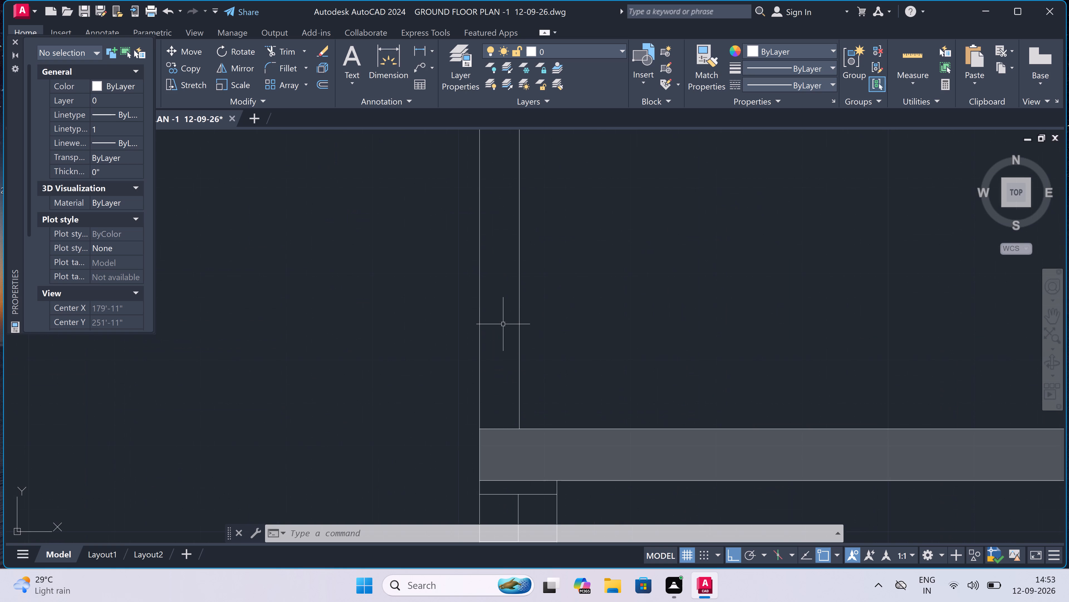
key("l")
key("space")
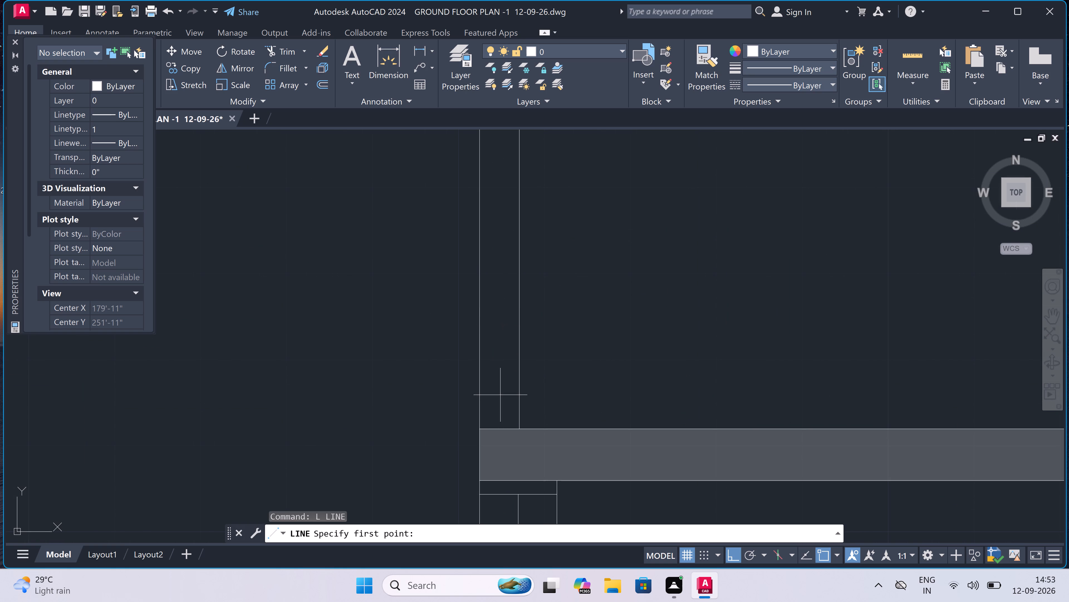
double_click(479, 398)
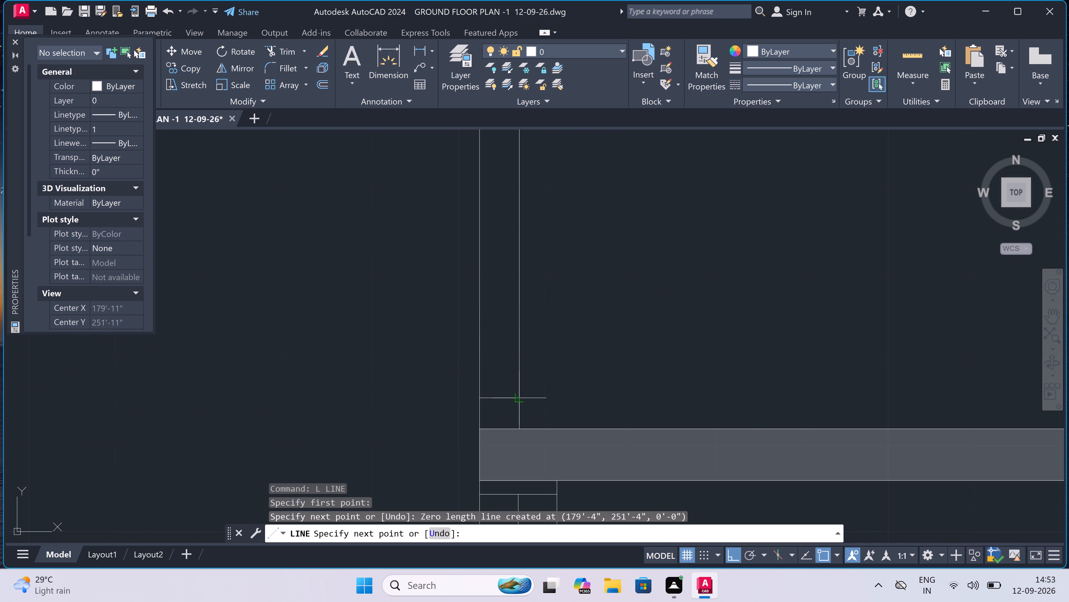
left_click(515, 396)
left_click(519, 363)
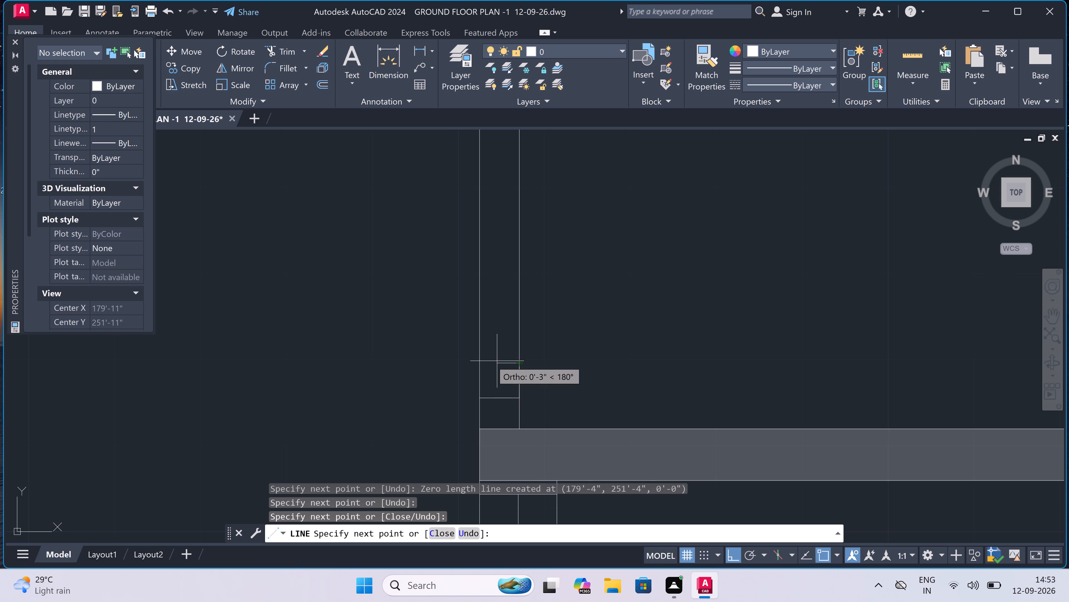
left_click(475, 362)
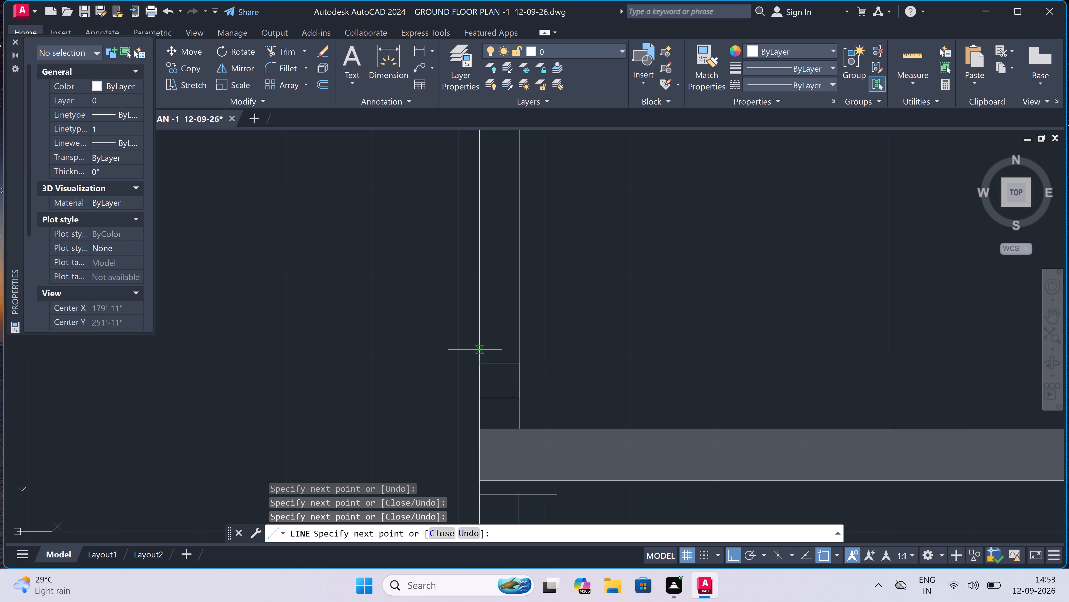
left_click(476, 339)
left_click(519, 337)
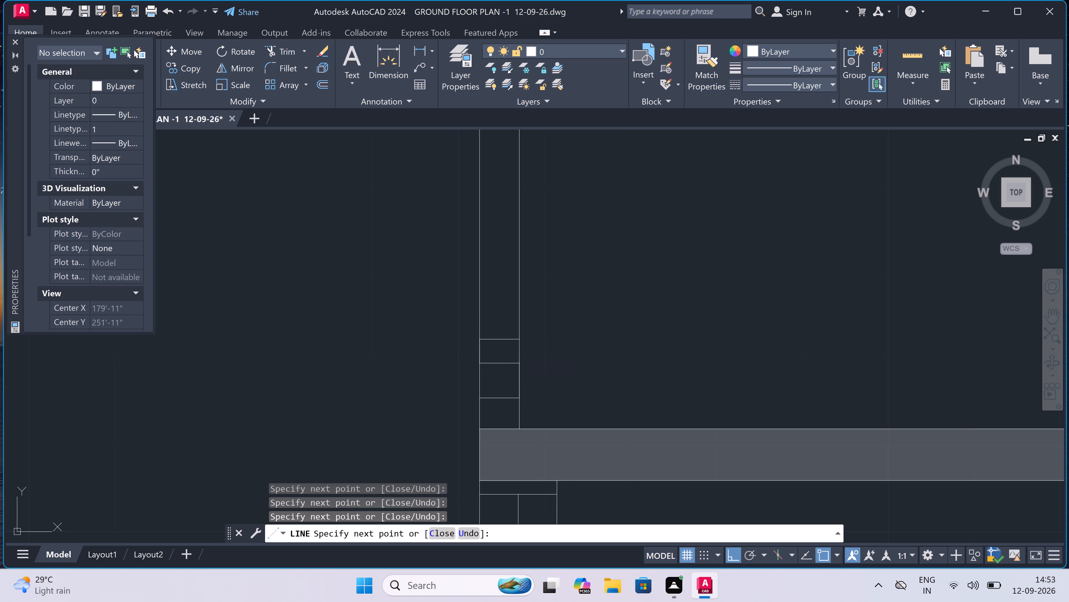
left_click(519, 313)
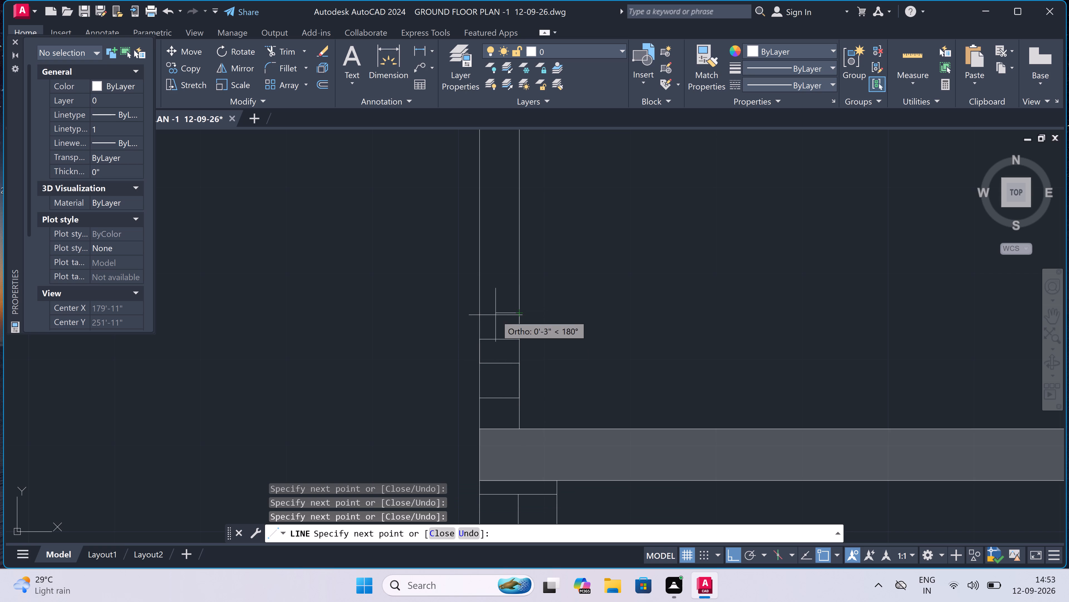
left_click(481, 311)
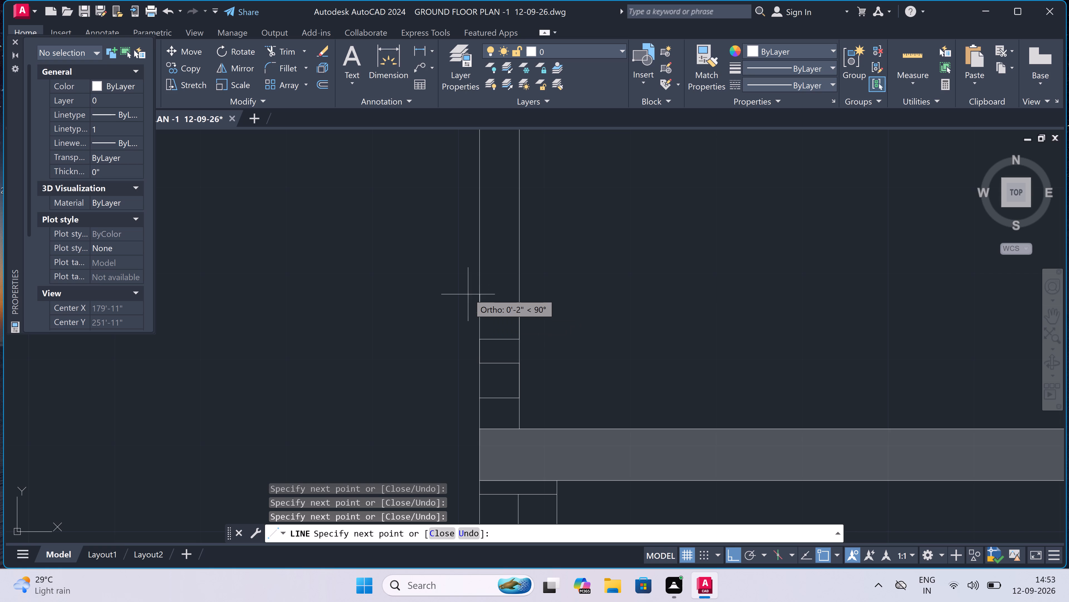
left_click(476, 284)
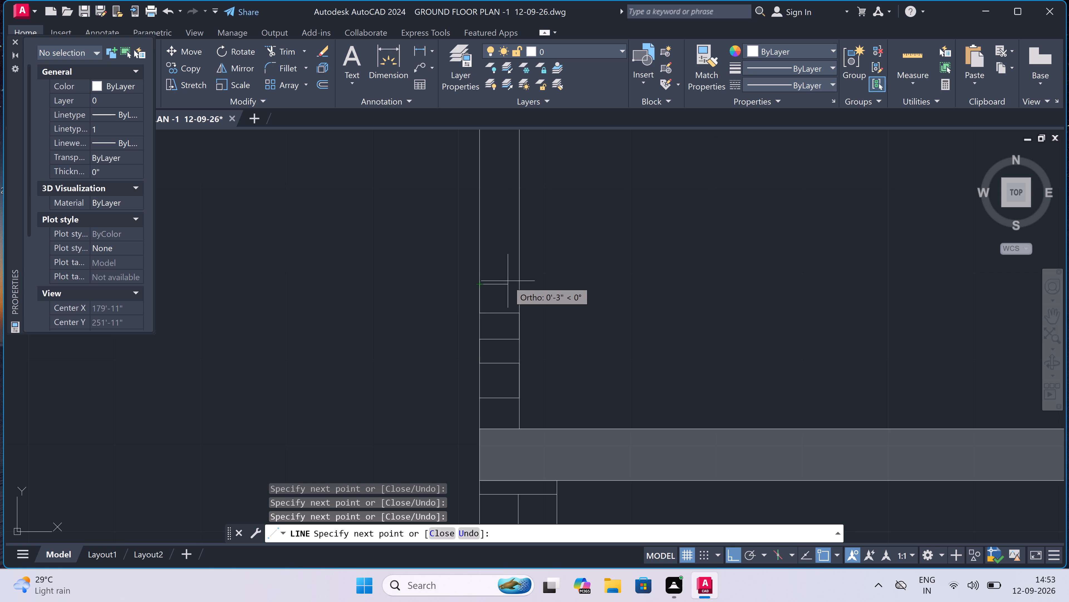
left_click(519, 282)
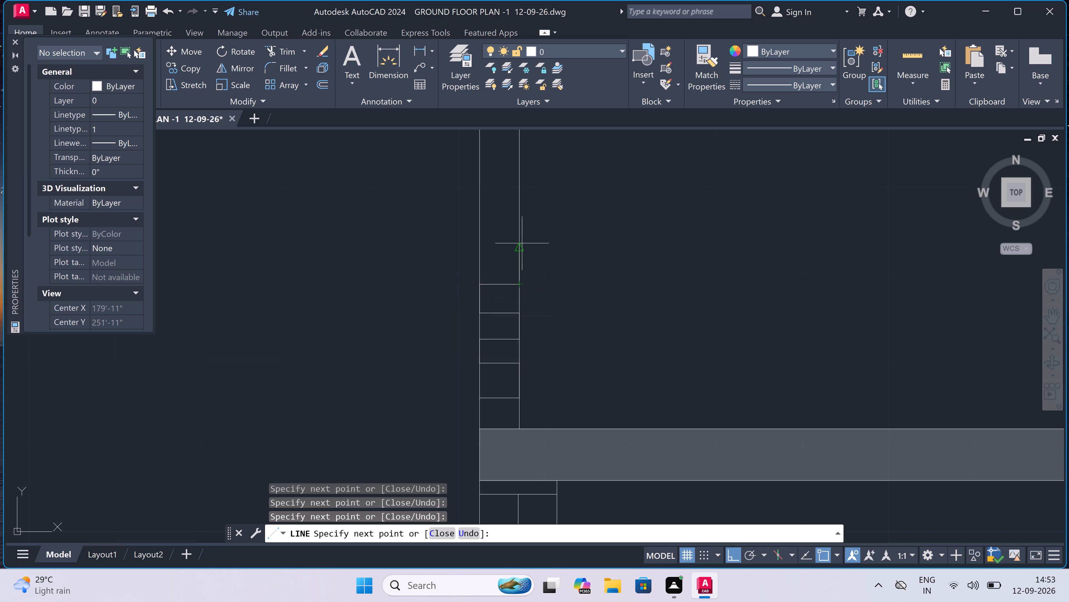
left_click_drag(520, 250, 518, 250)
left_click(478, 249)
Continue the brick coursing up Section-AA's left parapet wall with six more linked horizontal lines about 3" apart, ending just below the wall top.
scroll(478, 249, "down", 4)
scroll(466, 221, "up", 4)
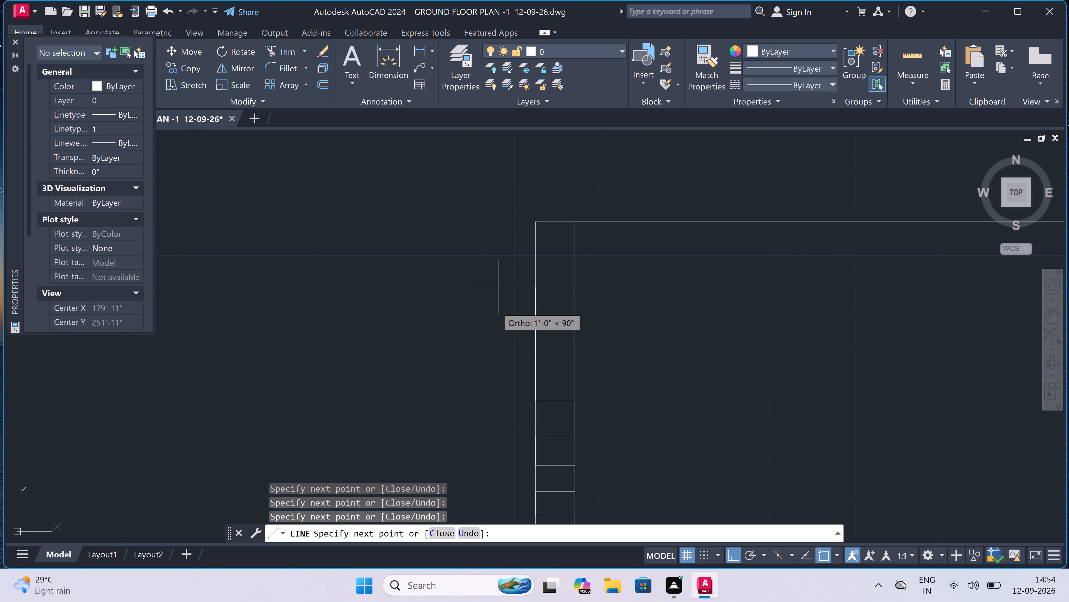
scroll(510, 369, "up", 3)
scroll(567, 380, "down", 2)
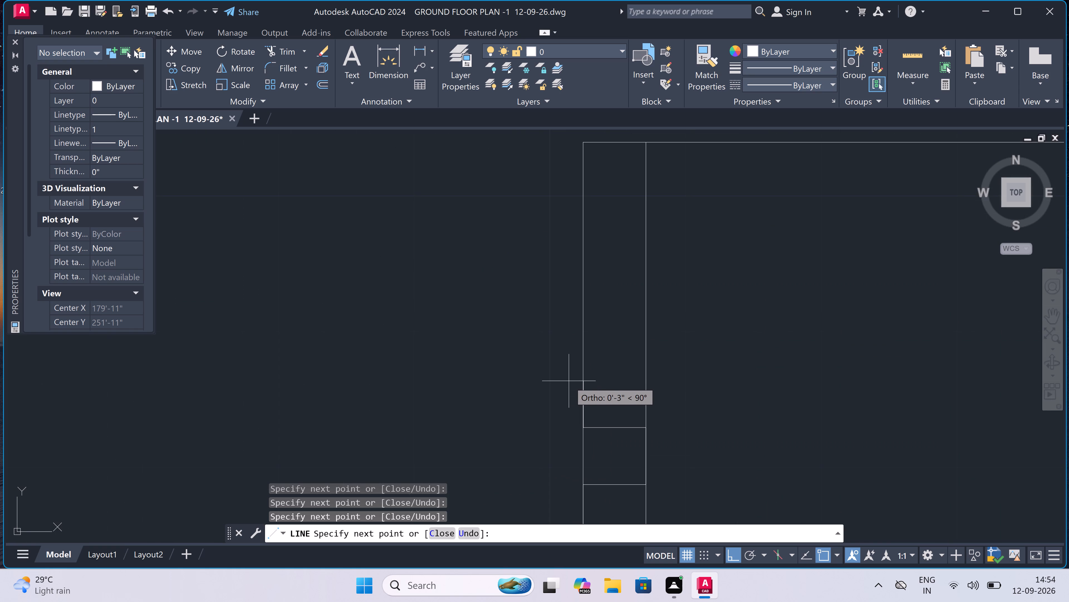
left_click(583, 390)
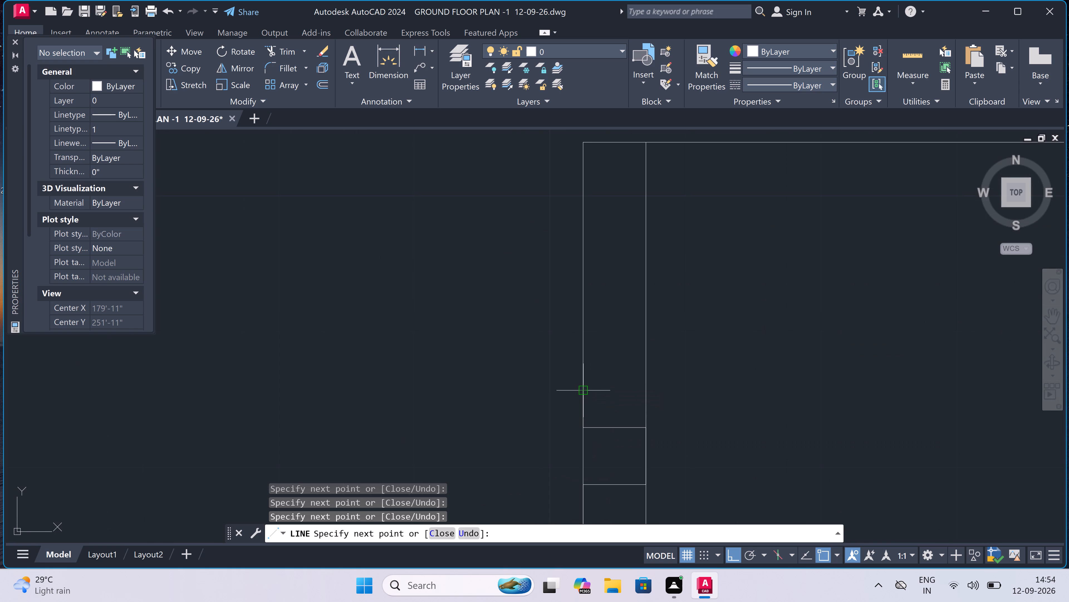
left_click(646, 391)
left_click(645, 339)
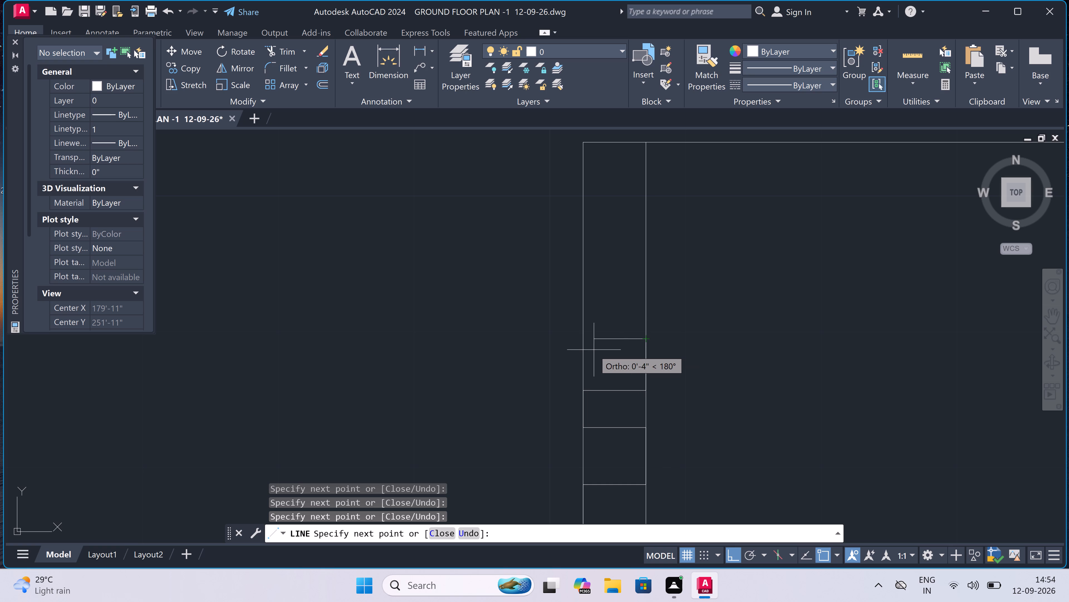
left_click(581, 338)
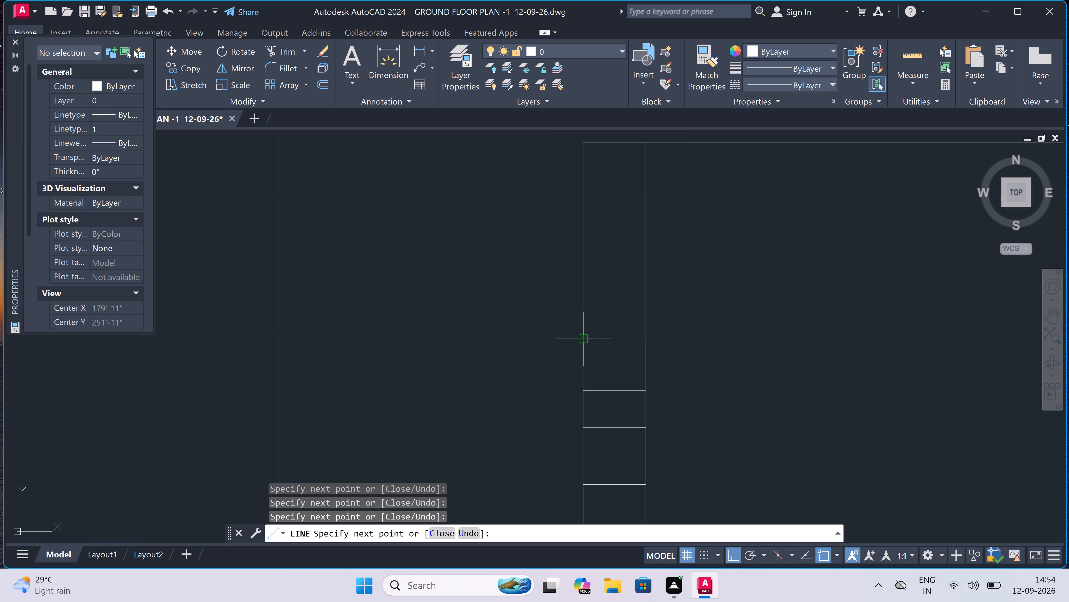
left_click(582, 301)
left_click(643, 300)
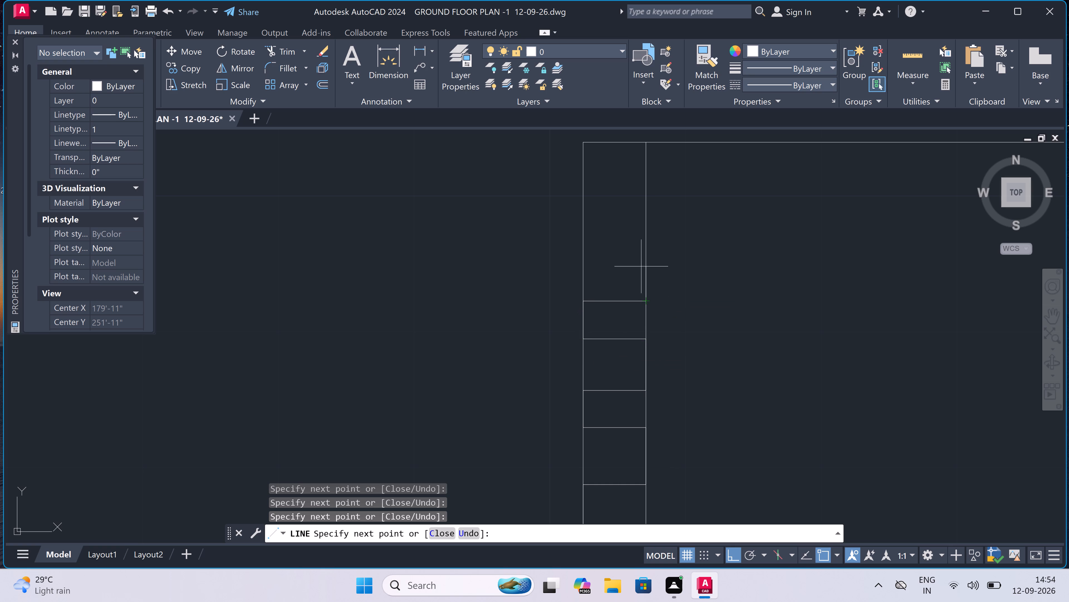
left_click(641, 258)
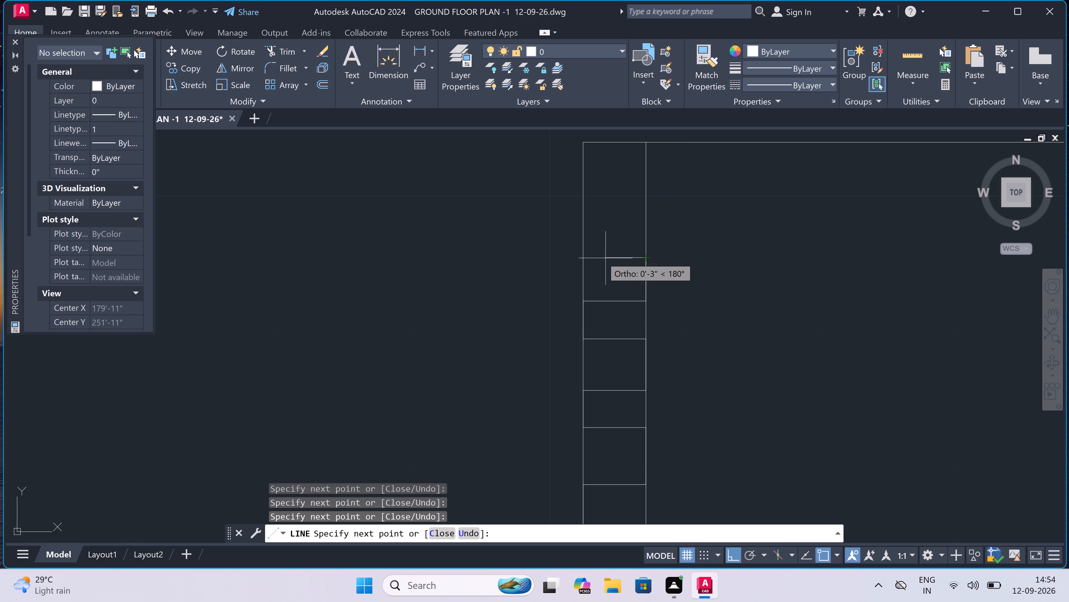
left_click(582, 256)
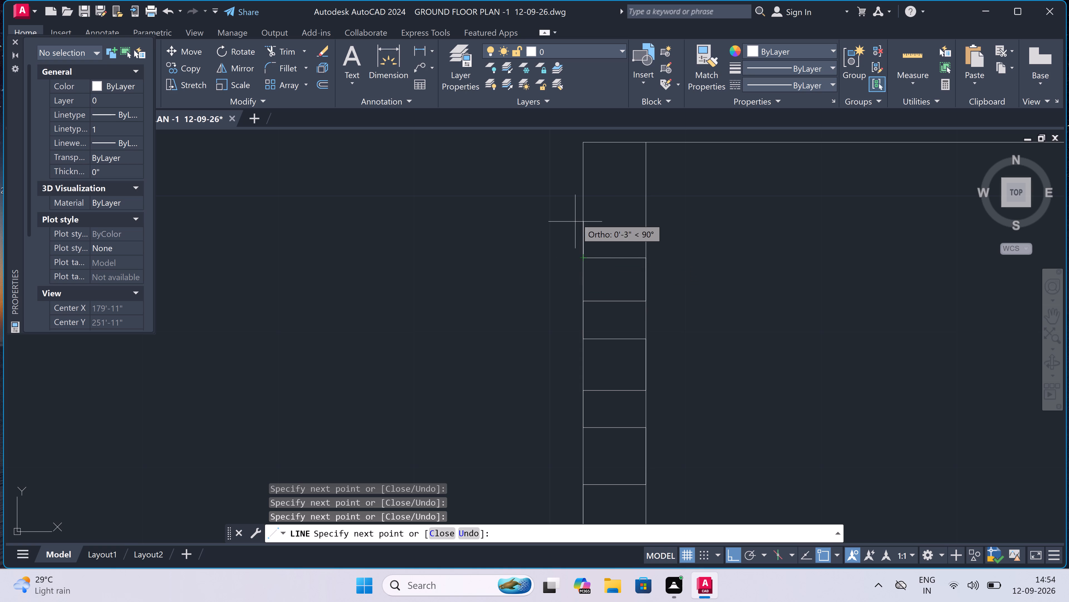
left_click_drag(582, 215, 584, 218)
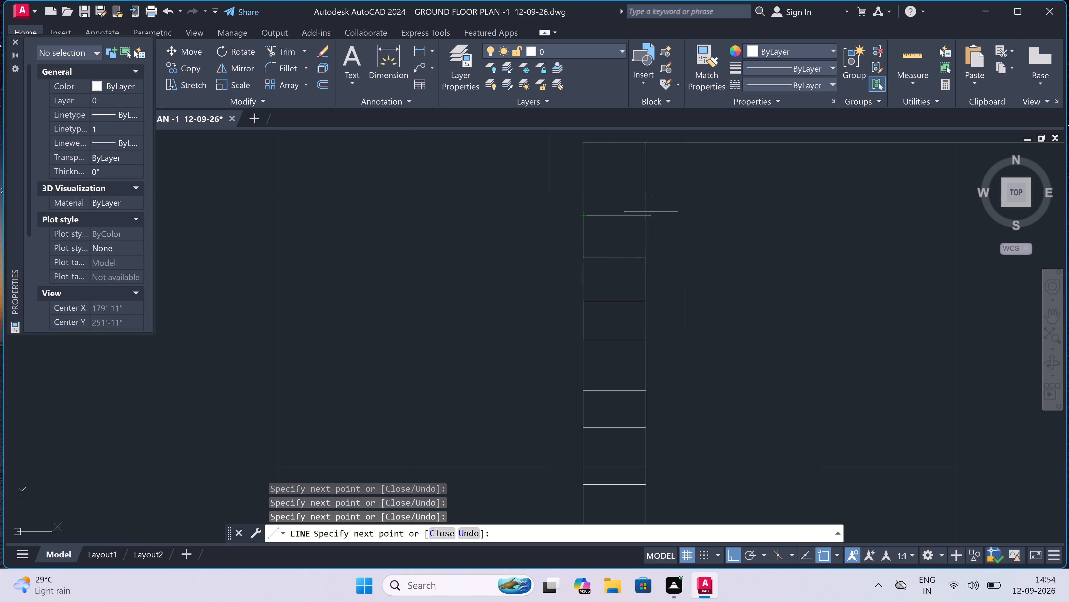
left_click(641, 218)
left_click_drag(644, 171, 640, 173)
left_click(582, 173)
key("Escape")
Draw four horizontal brick course lines about 3" to 4" apart across Section-AA's right parapet wall, starting just above the roof slab, linked along the wall edges.
scroll(565, 181, "down", 4)
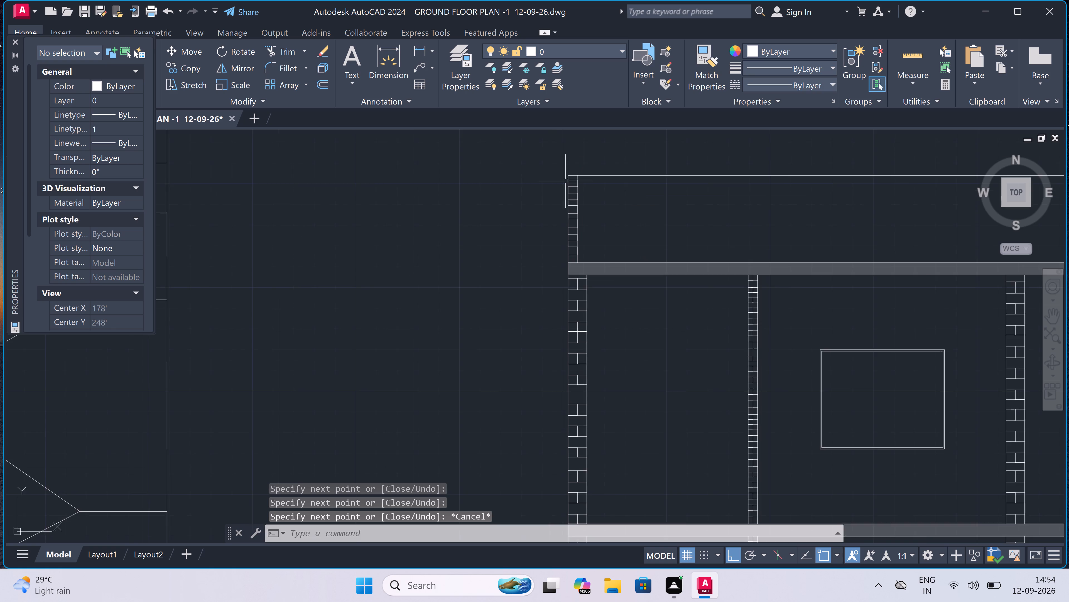
scroll(565, 181, "down", 5)
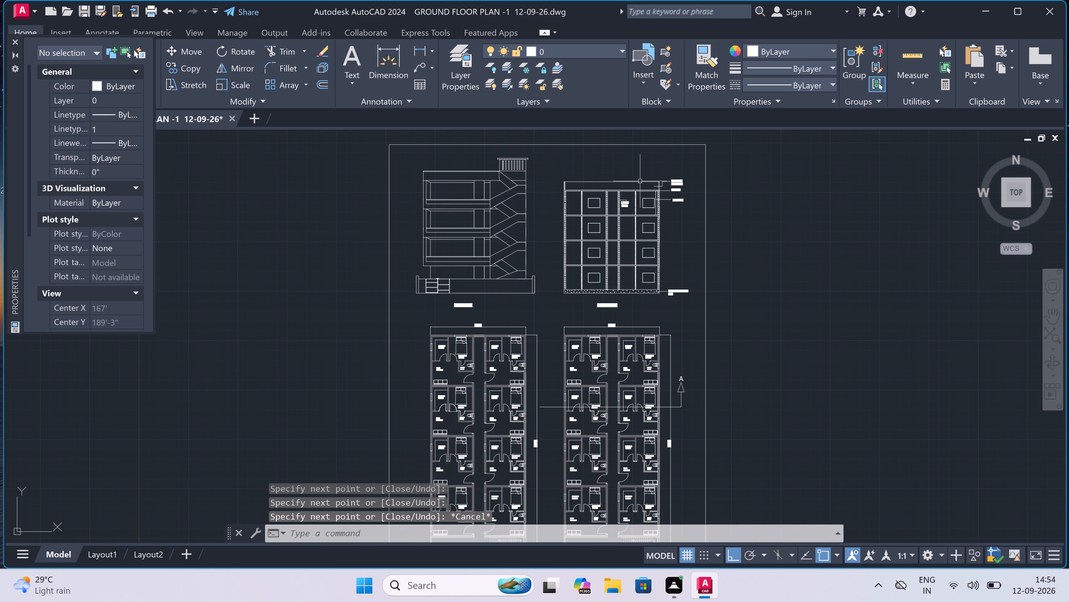
scroll(666, 180, "up", 5)
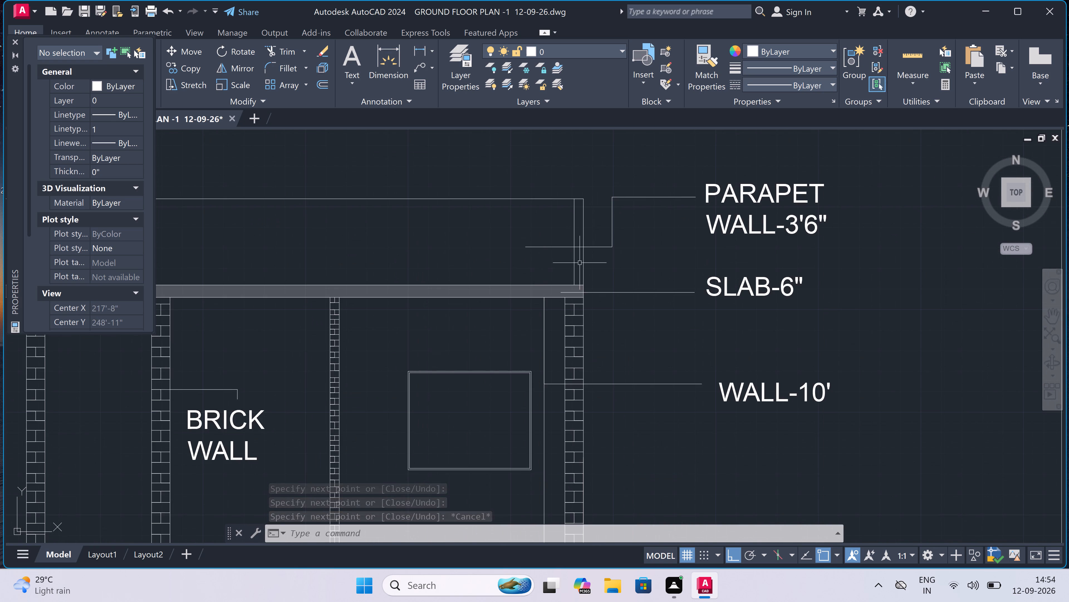
scroll(580, 262, "up", 3)
key("space")
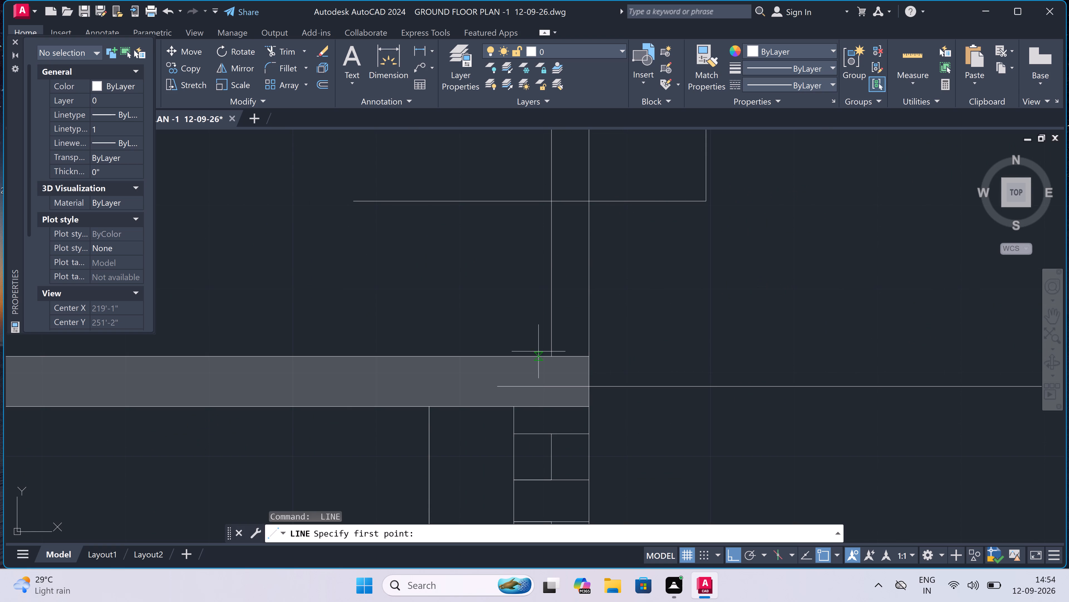
left_click(550, 324)
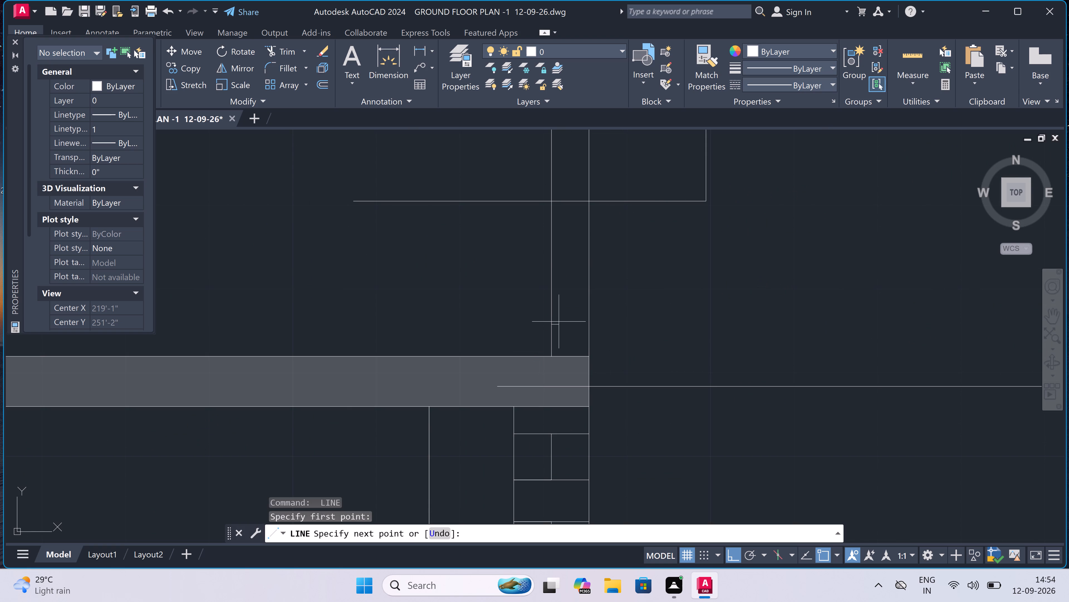
left_click(586, 325)
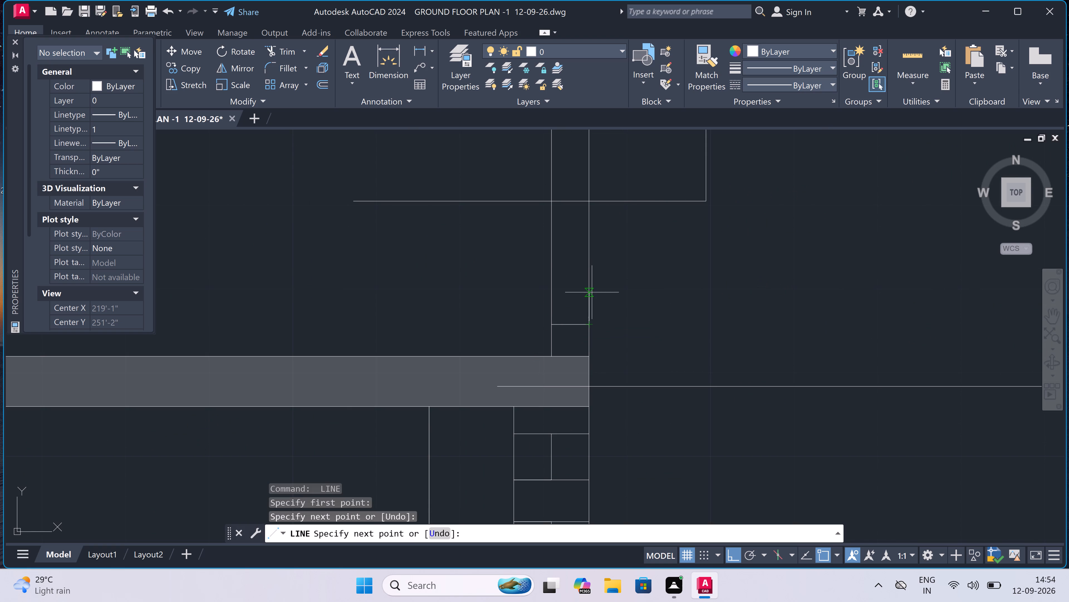
left_click(590, 288)
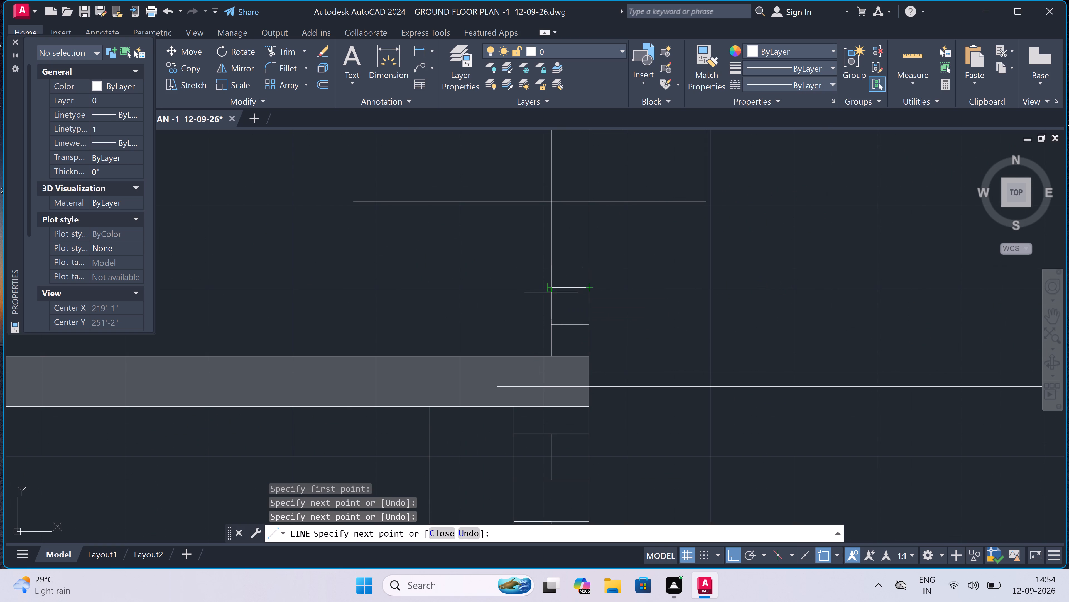
key("ctrl+z")
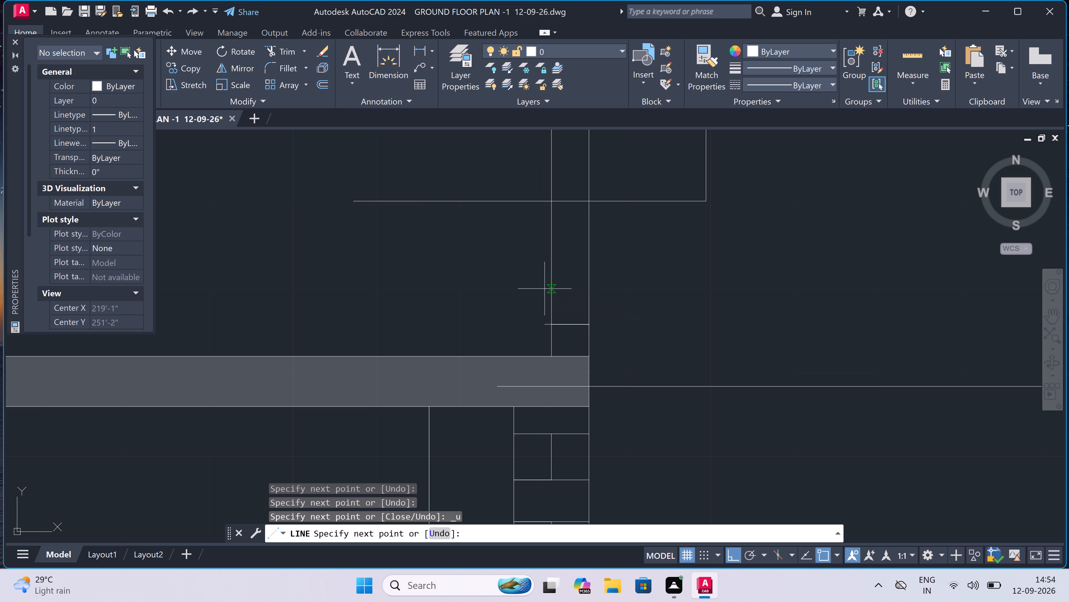
scroll(584, 282, "up", 2)
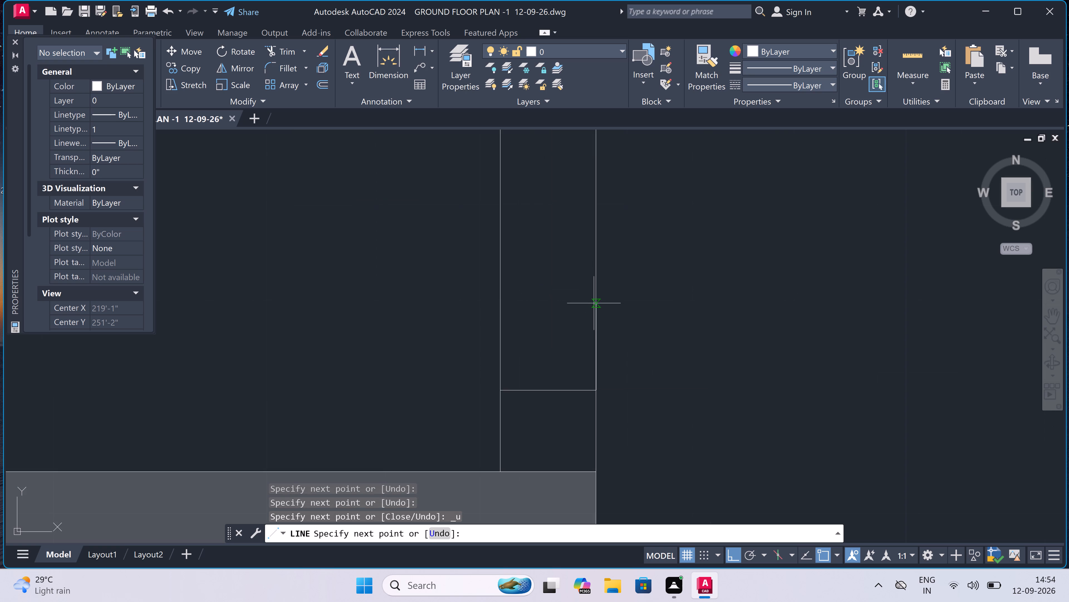
left_click(595, 308)
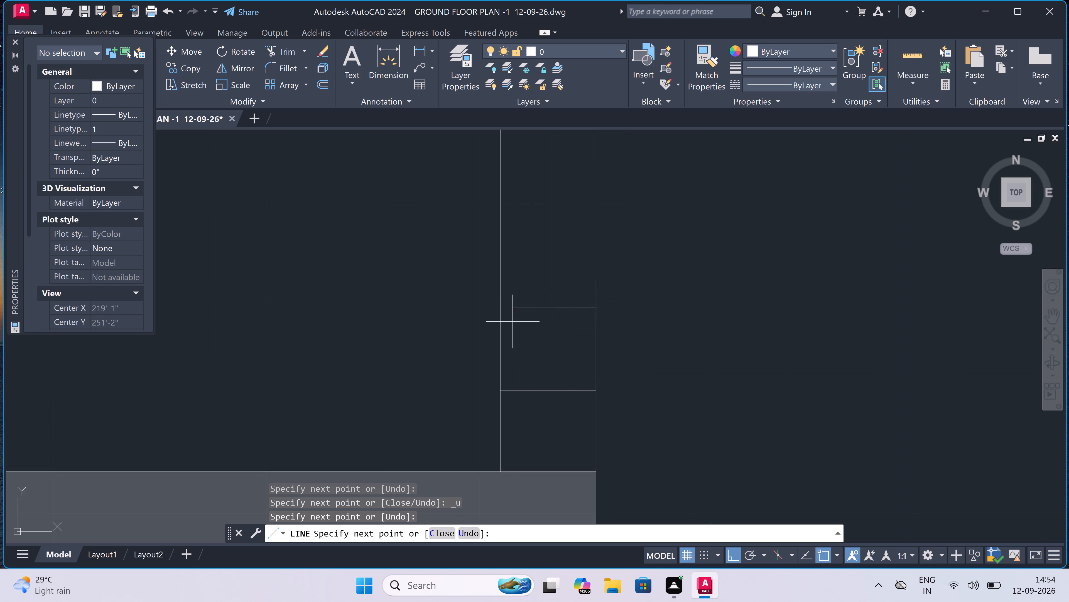
left_click(499, 307)
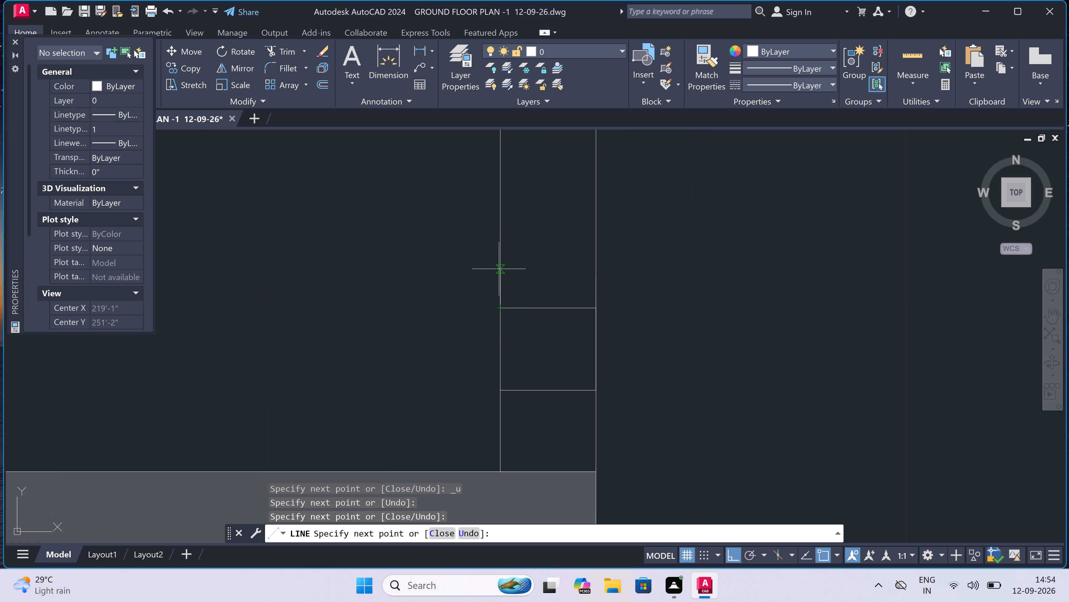
left_click(498, 259)
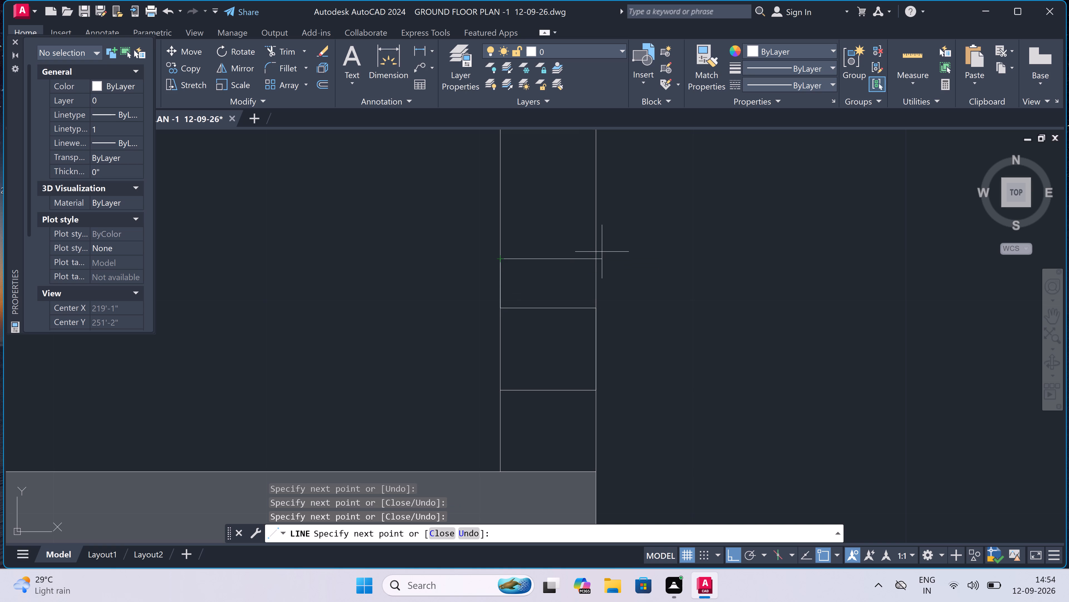
key("ctrl+z")
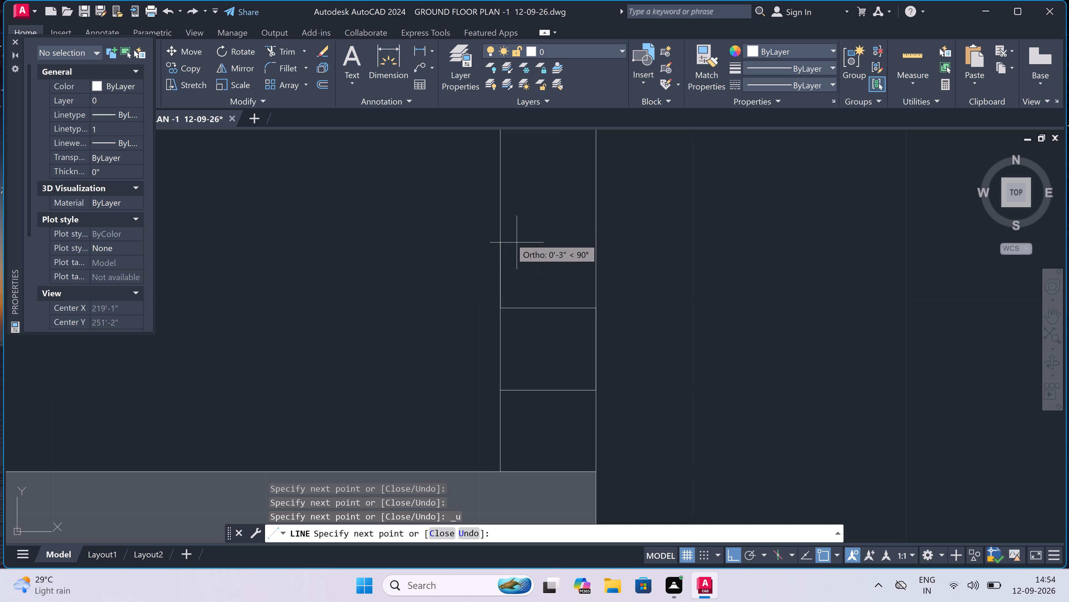
left_click(501, 244)
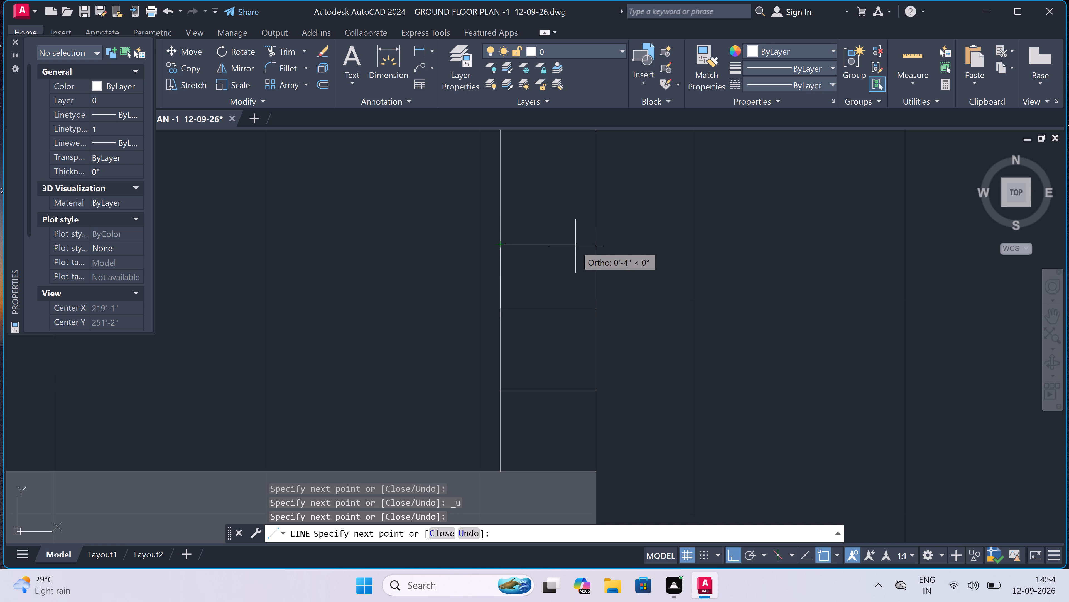
left_click(593, 243)
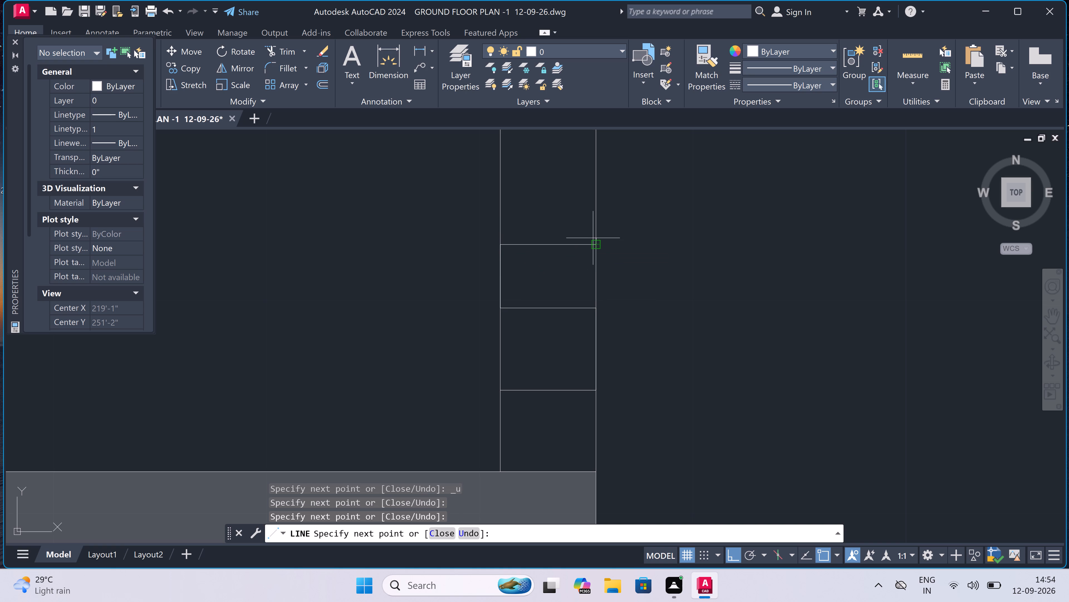
left_click(597, 186)
left_click(499, 186)
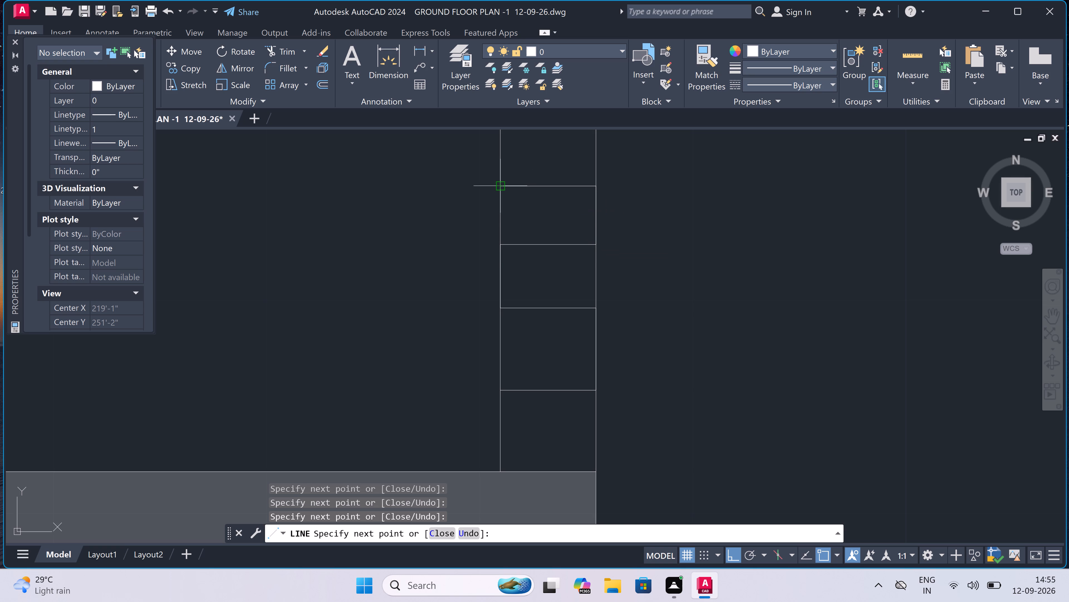
Add three more horizontal brick course lines about 2" to 3" apart up Section-AA's right parapet wall, linked along the wall edges.
scroll(500, 186, "down", 6)
scroll(497, 160, "up", 4)
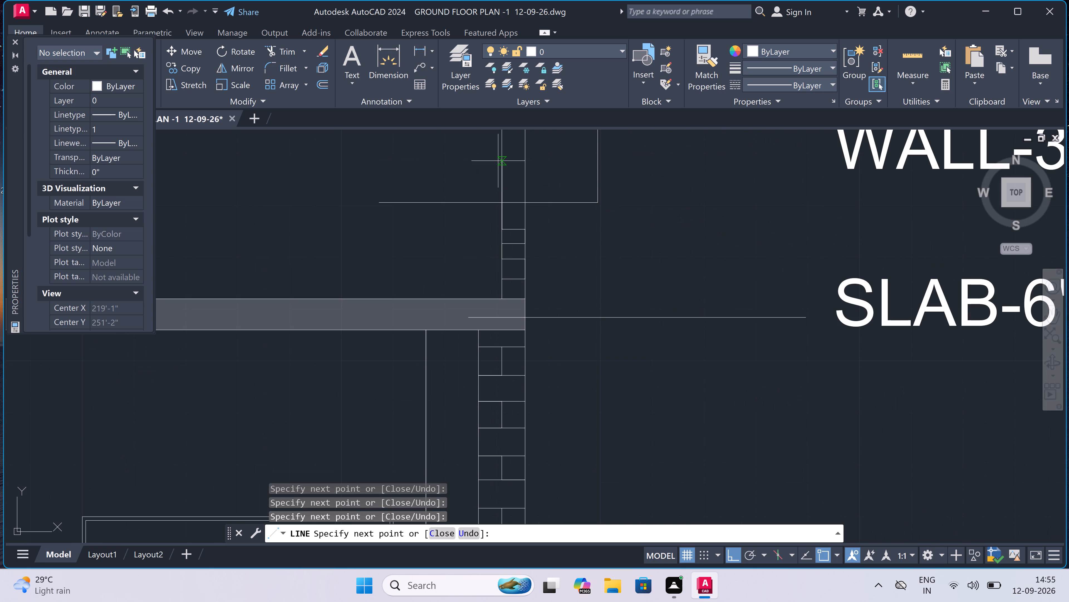
scroll(491, 202, "up", 5)
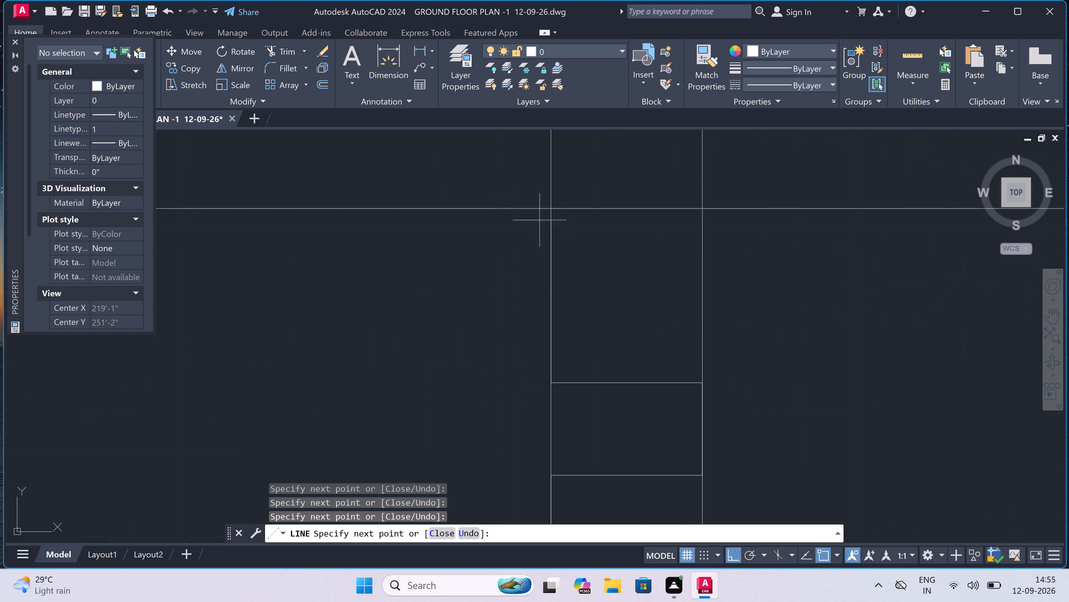
left_click(550, 306)
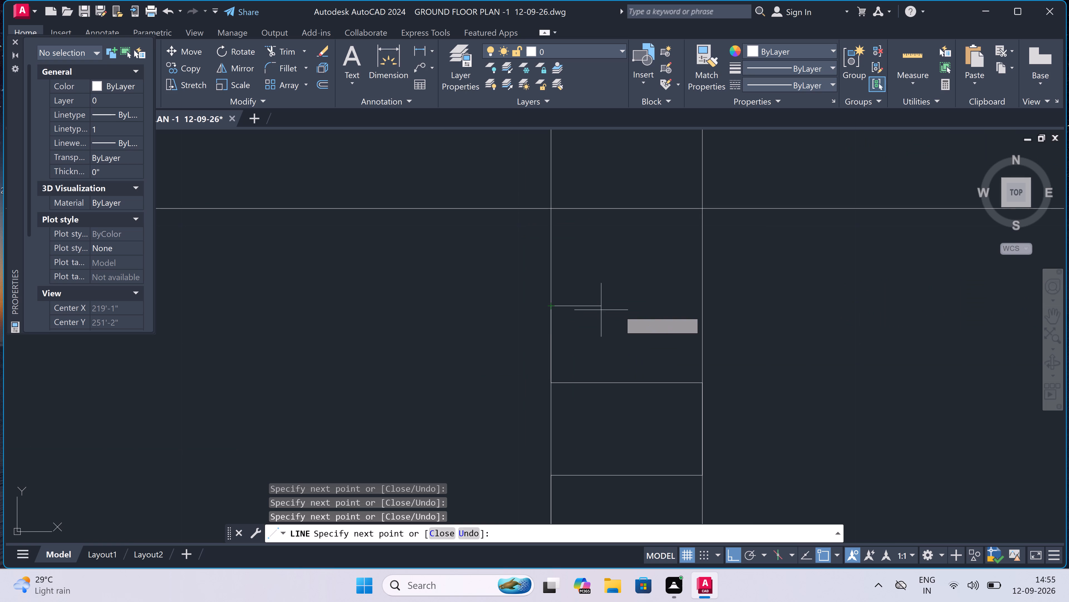
left_click(705, 302)
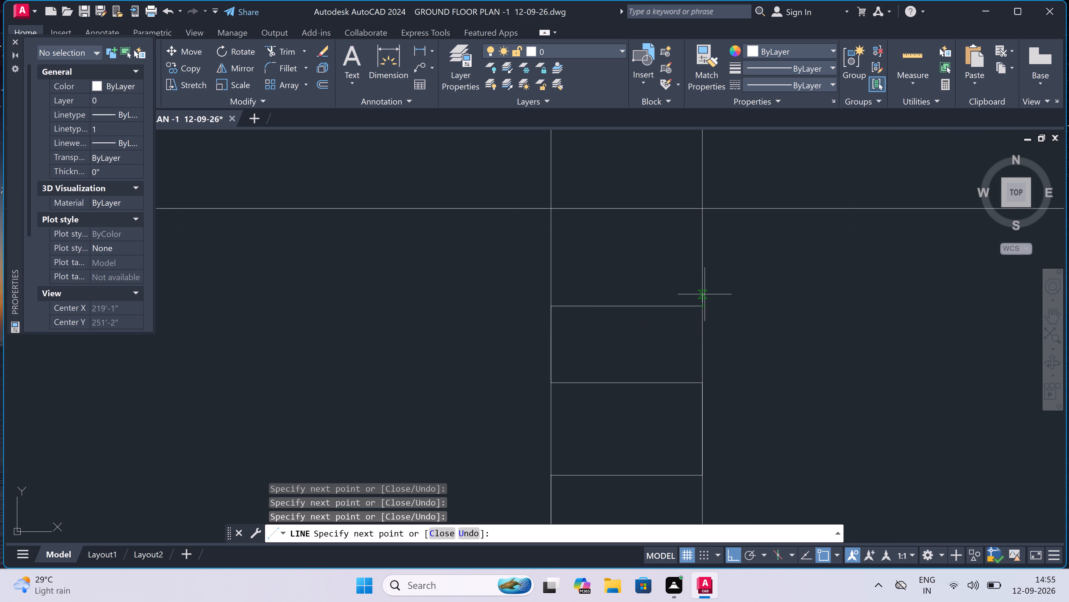
left_click_drag(703, 224, 703, 224)
left_click_drag(703, 224, 698, 224)
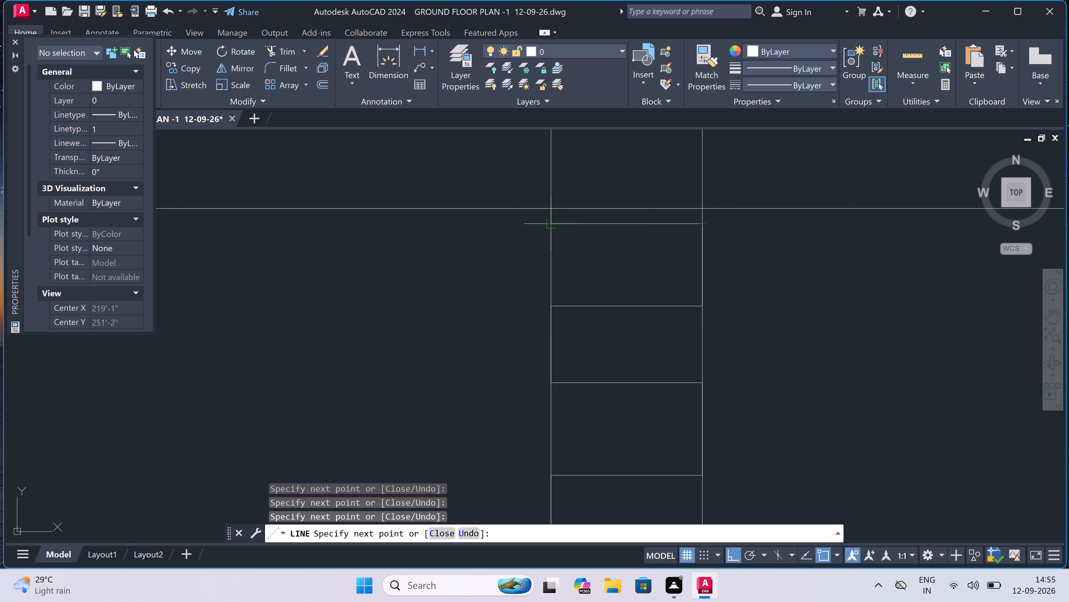
left_click(553, 225)
scroll(553, 225, "down", 3)
scroll(545, 202, "up", 4)
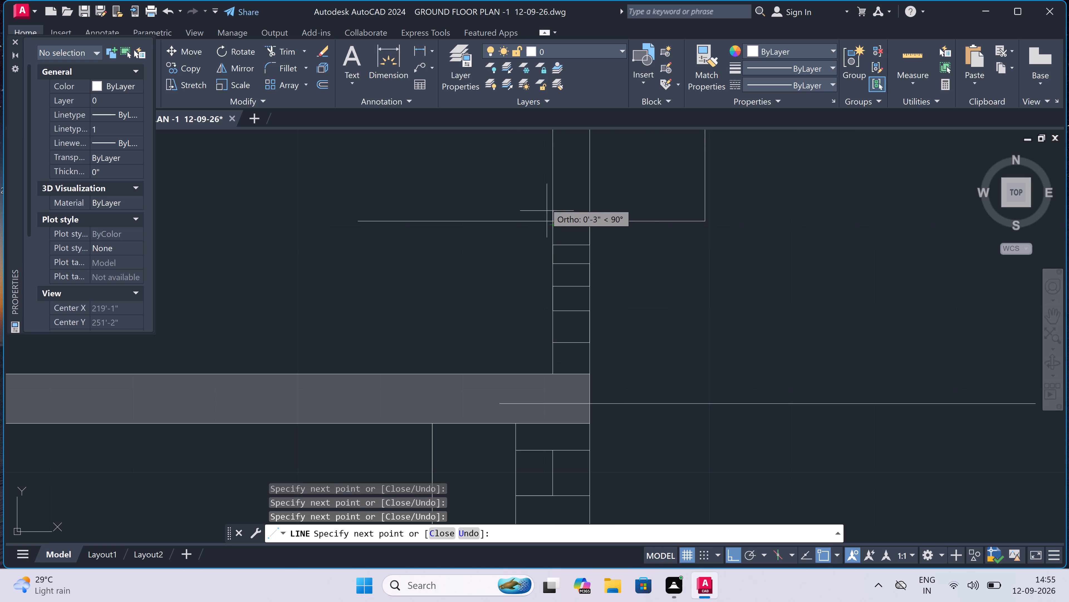
left_click_drag(575, 223, 577, 224)
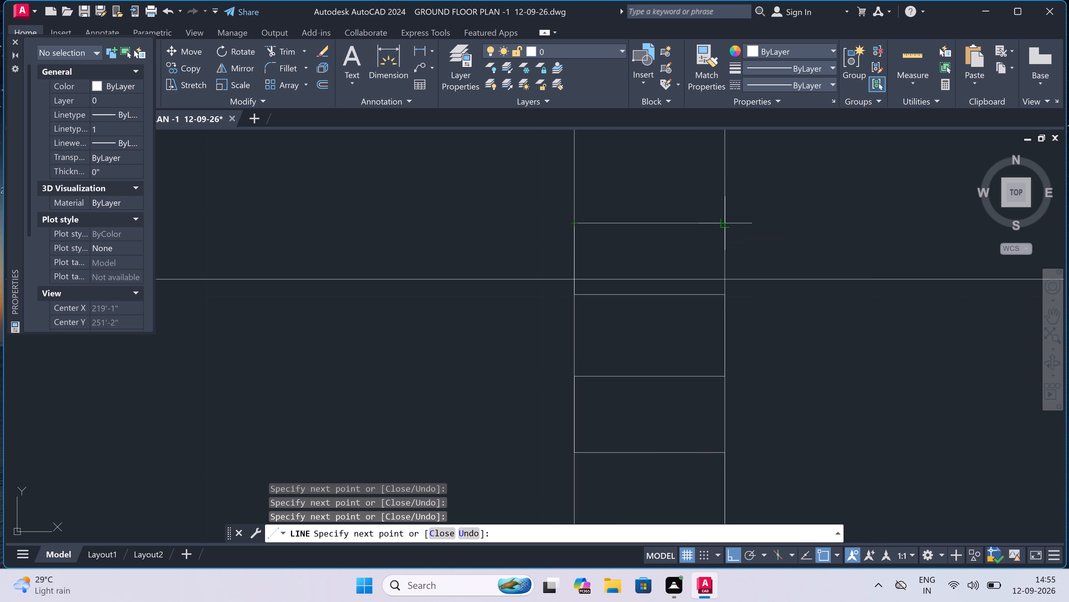
left_click(724, 224)
Continue the brick coursing up Section-AA's right parapet wall with five more linked horizontal lines about 2" to 3" apart.
scroll(724, 224, "down", 4)
scroll(719, 193, "up", 4)
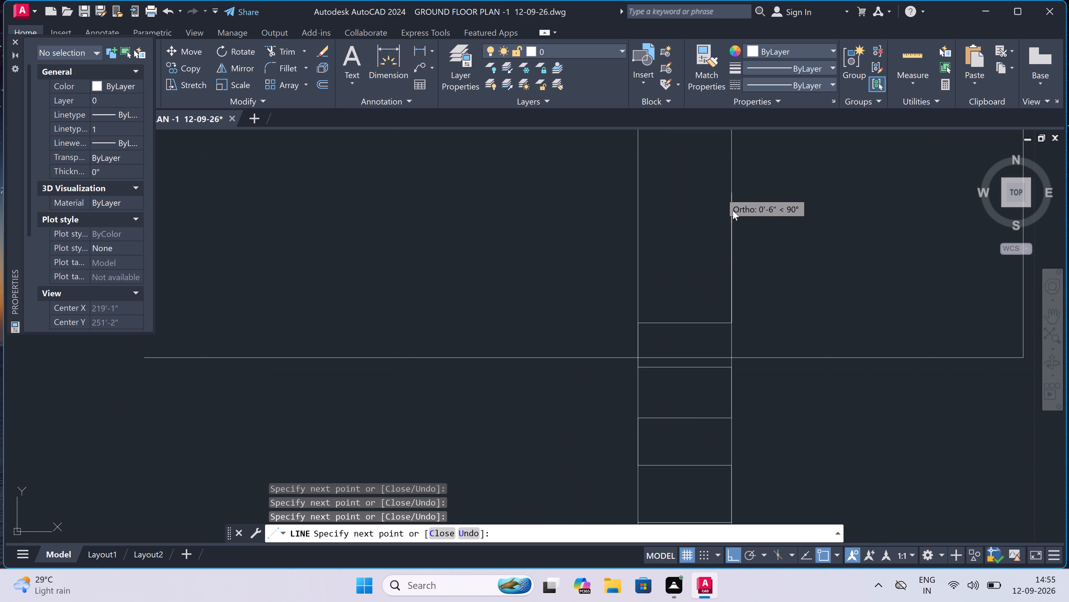
scroll(734, 232, "up", 3)
scroll(717, 258, "down", 2)
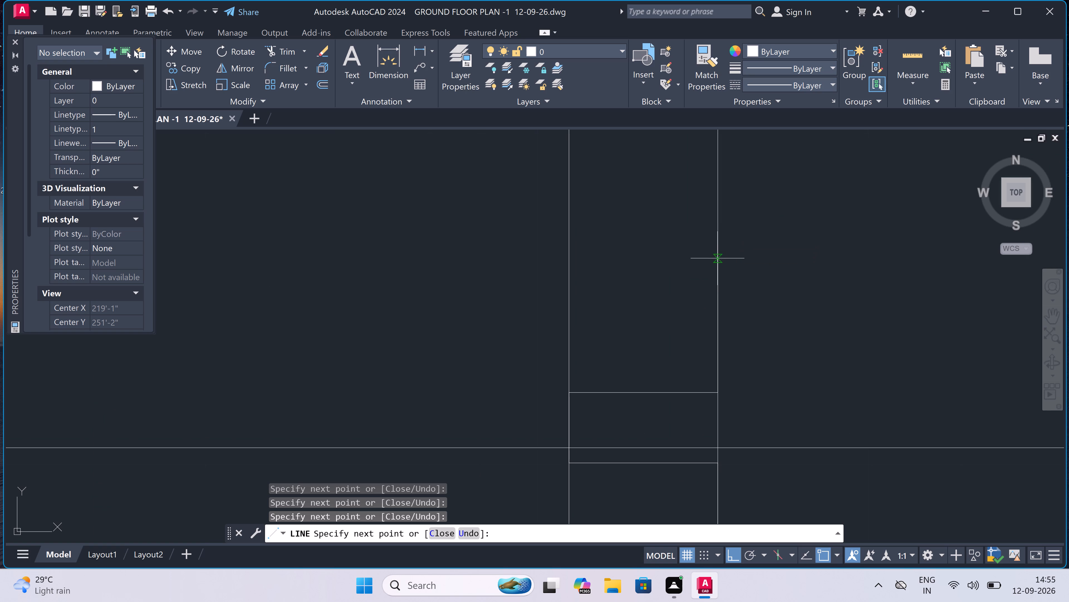
left_click(716, 319)
left_click(566, 317)
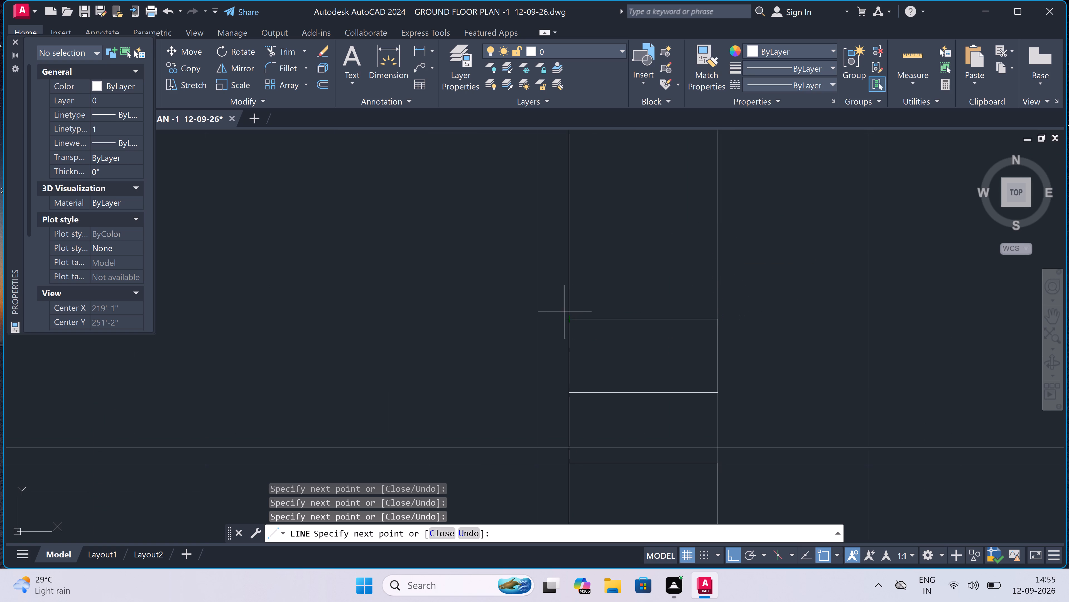
left_click_drag(569, 247, 574, 247)
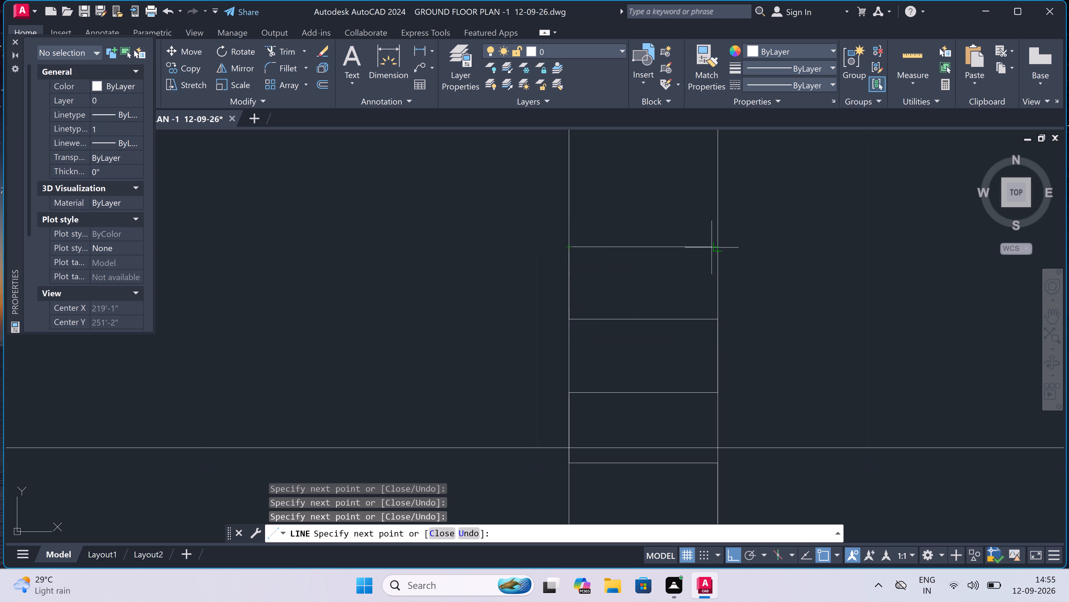
left_click(719, 248)
scroll(719, 248, "down", 4)
scroll(720, 224, "up", 4)
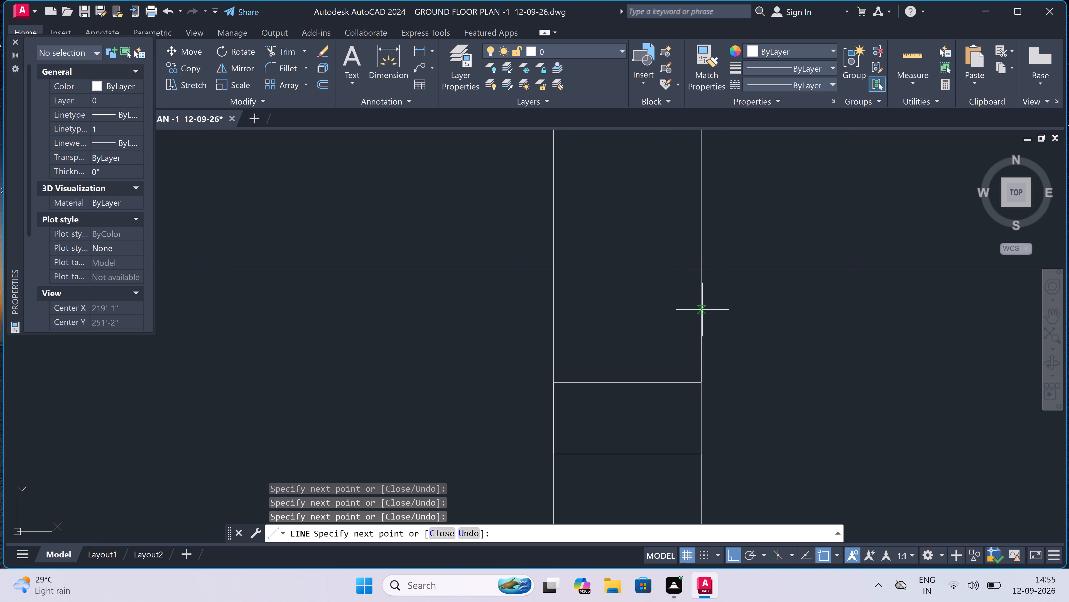
left_click_drag(702, 310, 696, 311)
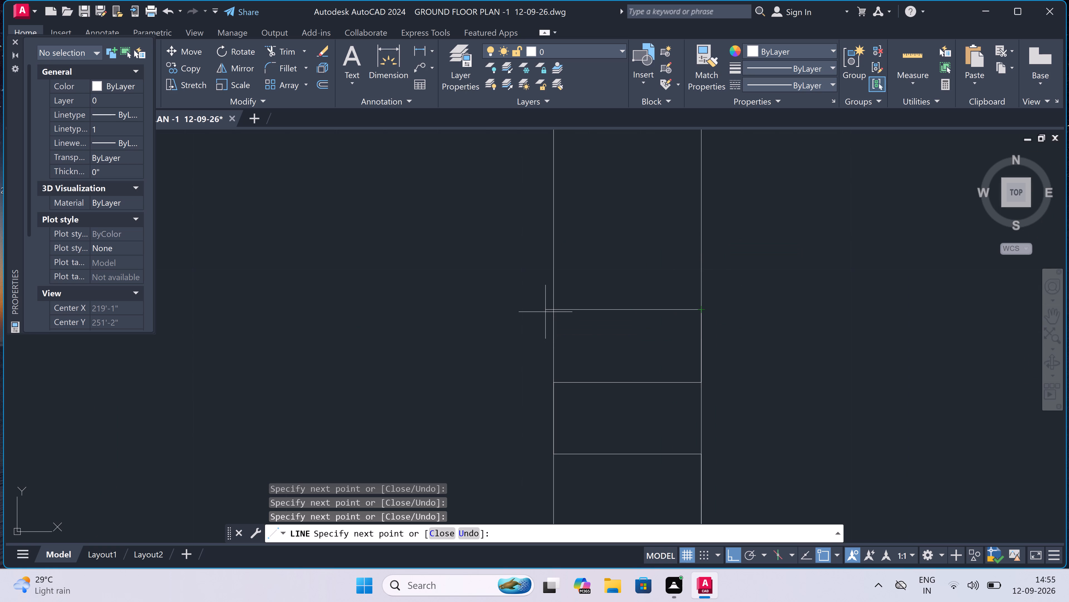
left_click(551, 309)
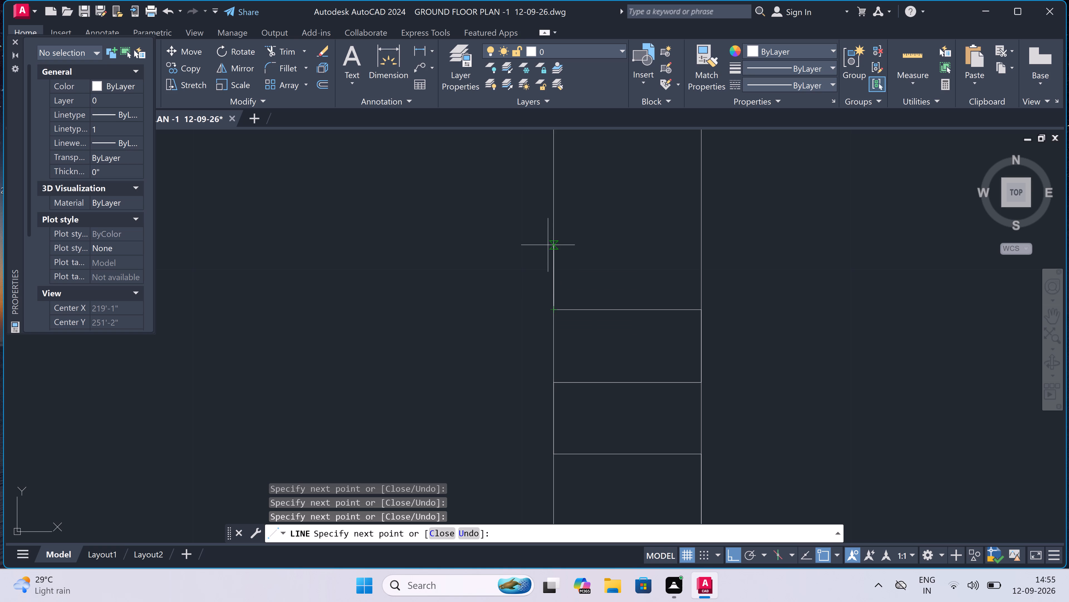
left_click(551, 243)
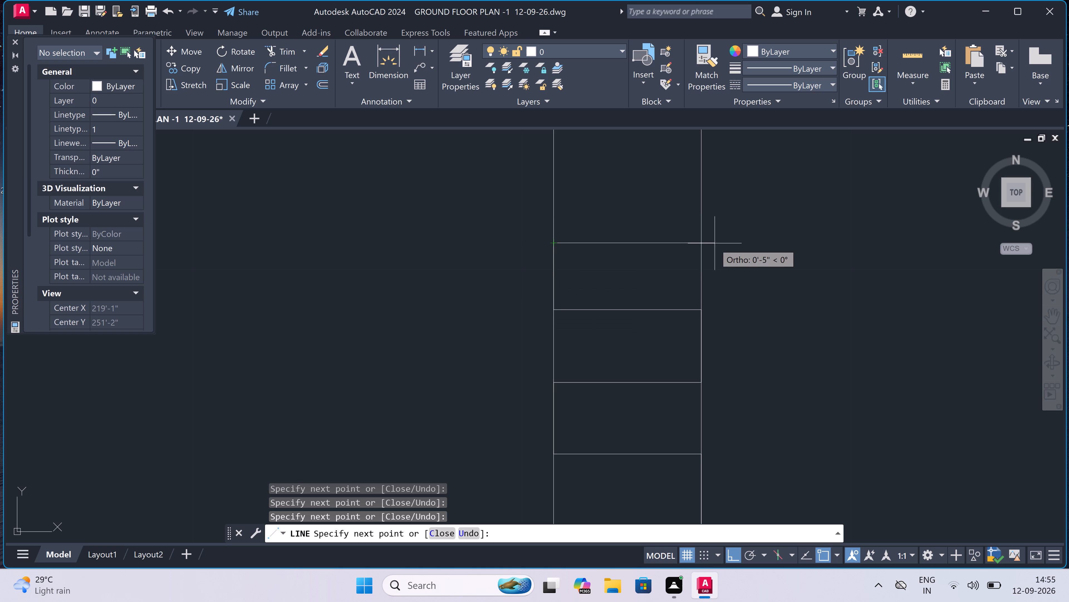
left_click(698, 240)
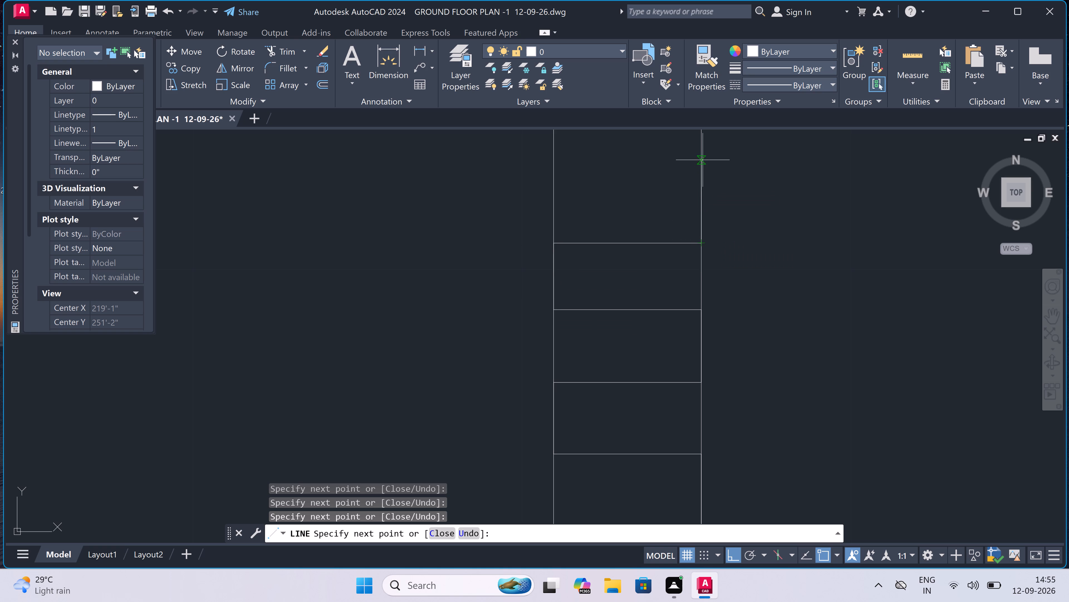
left_click(700, 170)
left_click(552, 171)
Complete Section-AA's right parapet wall coursing with four more linked horizontal lines about 2" to 3" apart, ending just below the wall top.
scroll(553, 172, "down", 8)
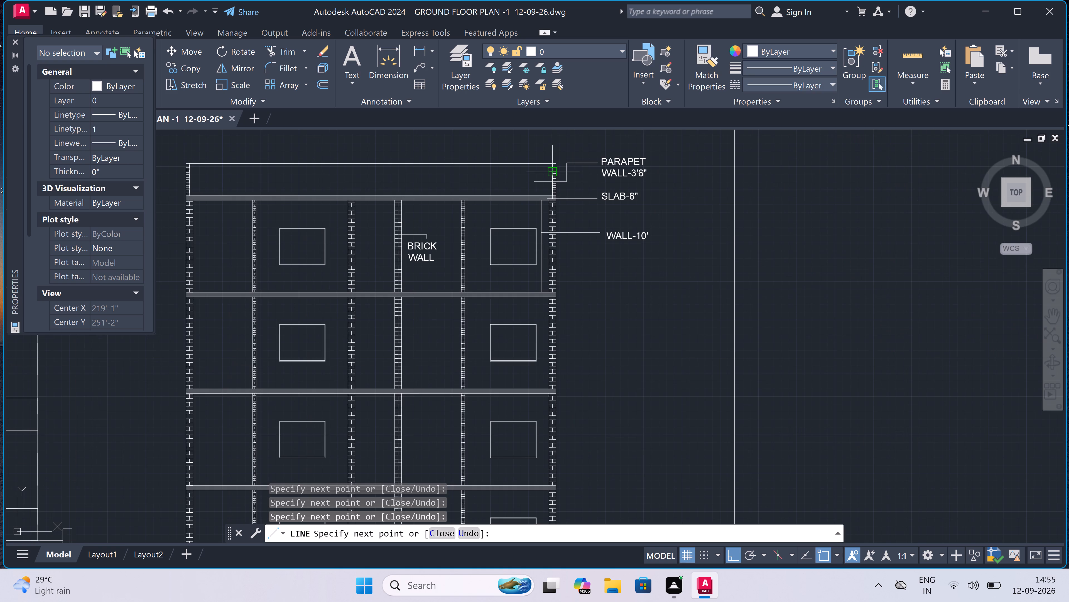
scroll(553, 145, "up", 4)
scroll(551, 192, "up", 8)
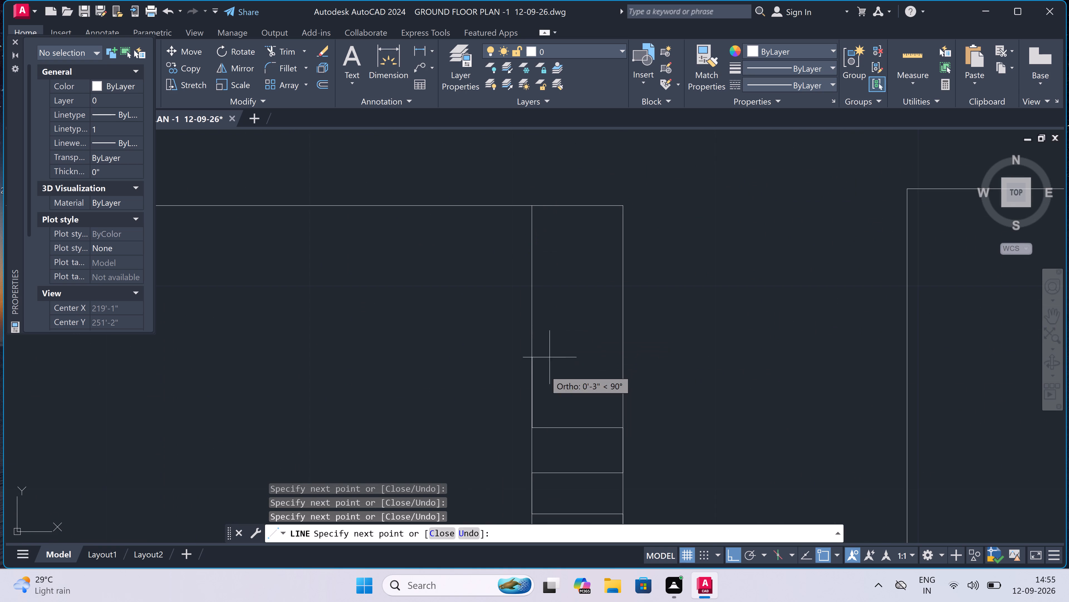
left_click_drag(531, 383, 538, 383)
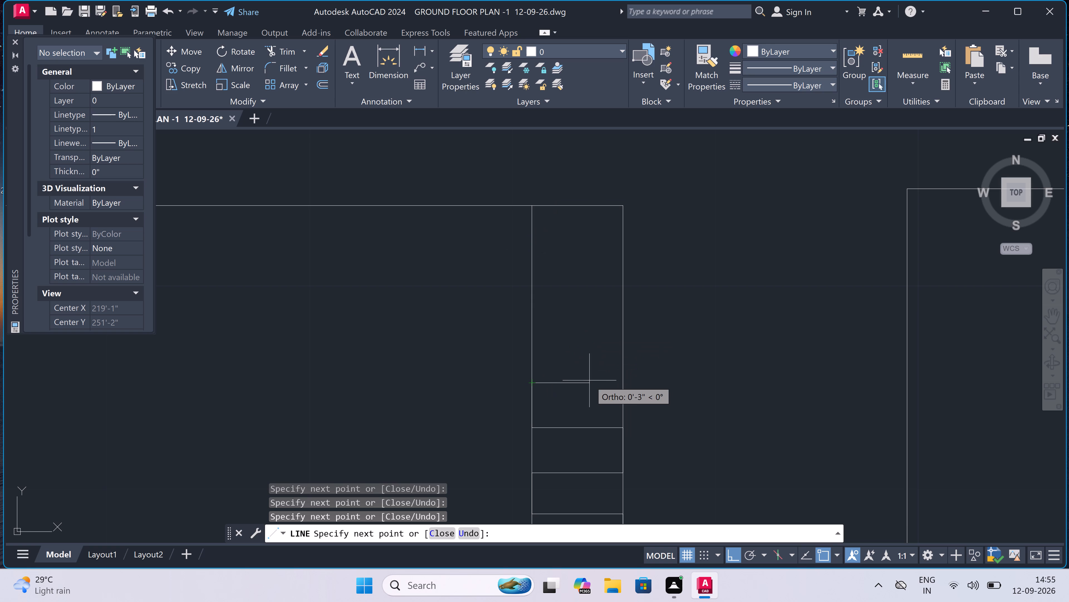
left_click(622, 380)
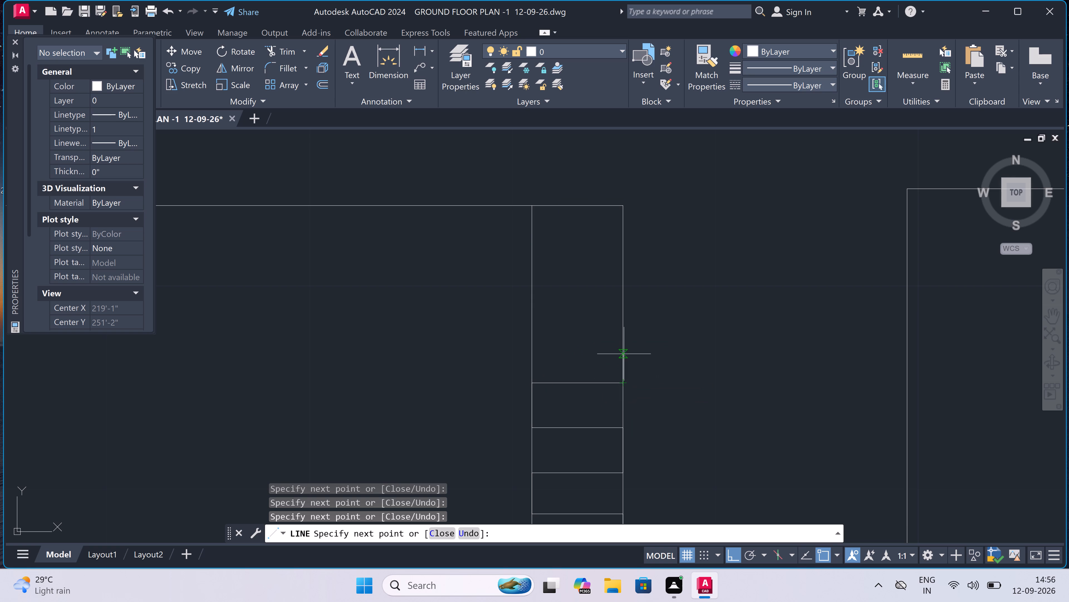
left_click(621, 332)
left_click(531, 334)
left_click(532, 293)
double_click(625, 293)
left_click_drag(622, 243, 612, 245)
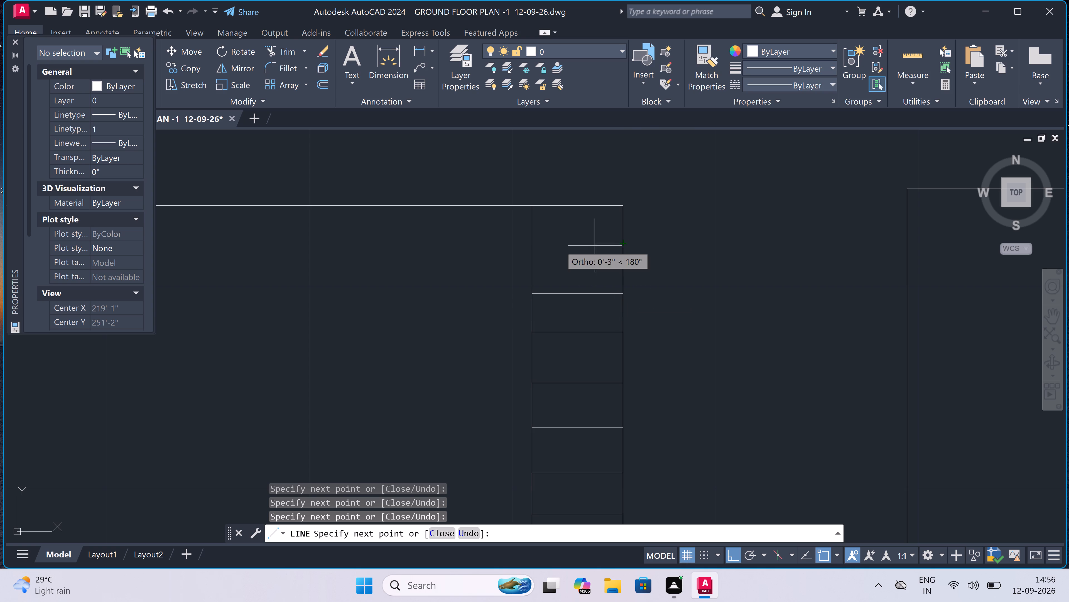
left_click(530, 243)
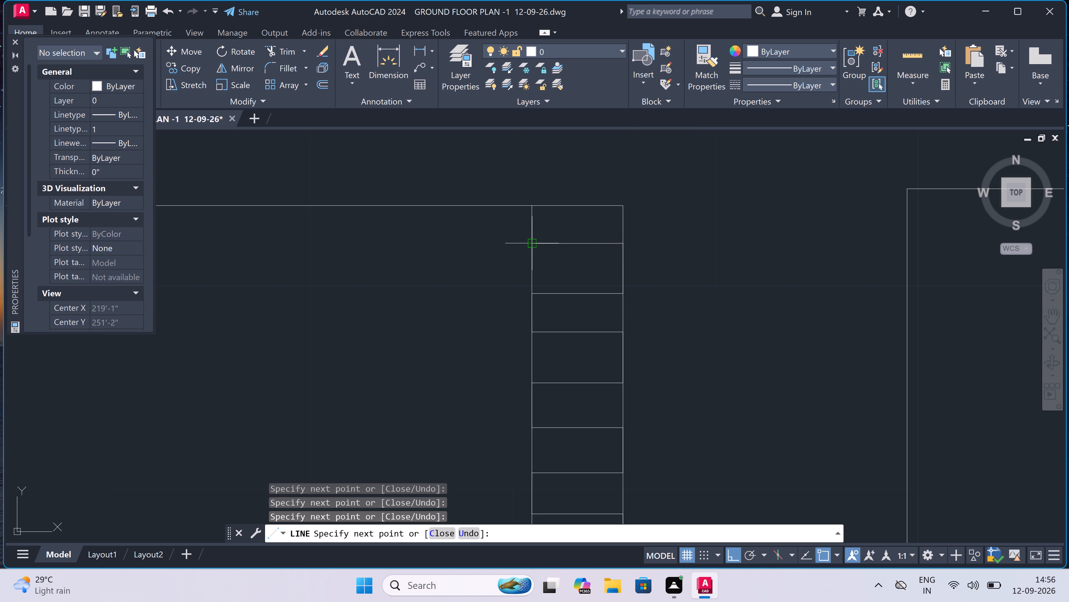
key("Escape")
Look over the sheet's Elevation and Section-AA drawings and examine the Elevation's base wall.
scroll(533, 219, "down", 7)
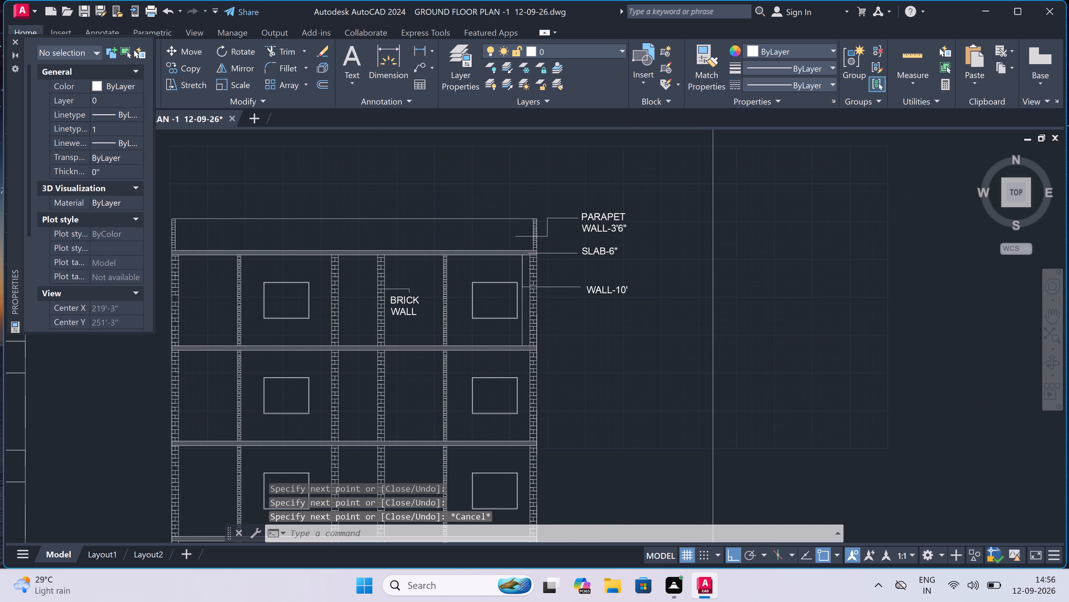
scroll(475, 202, "down", 4)
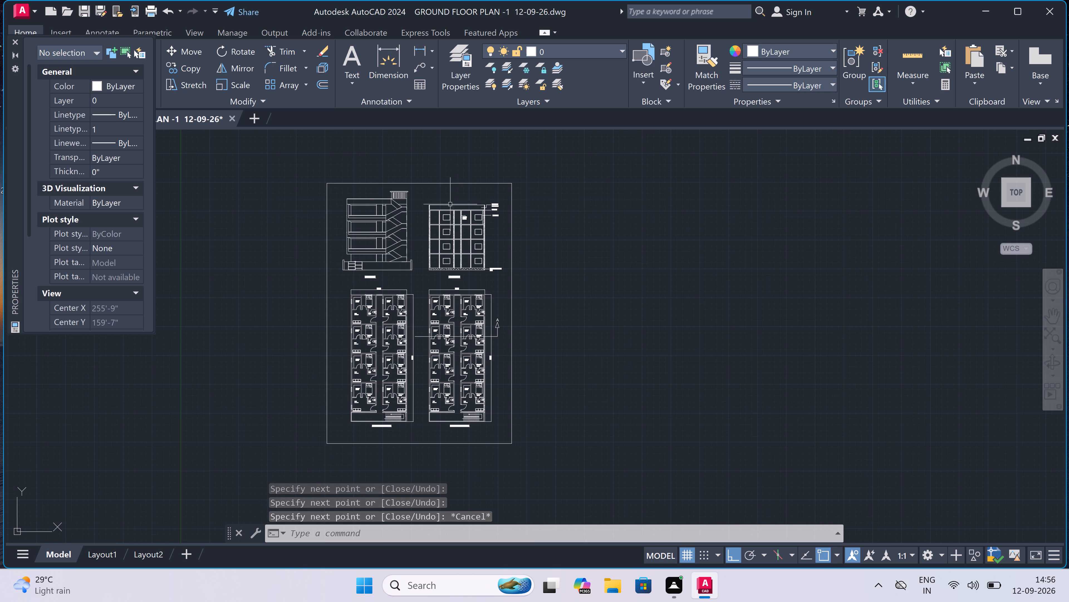
scroll(448, 210, "up", 2)
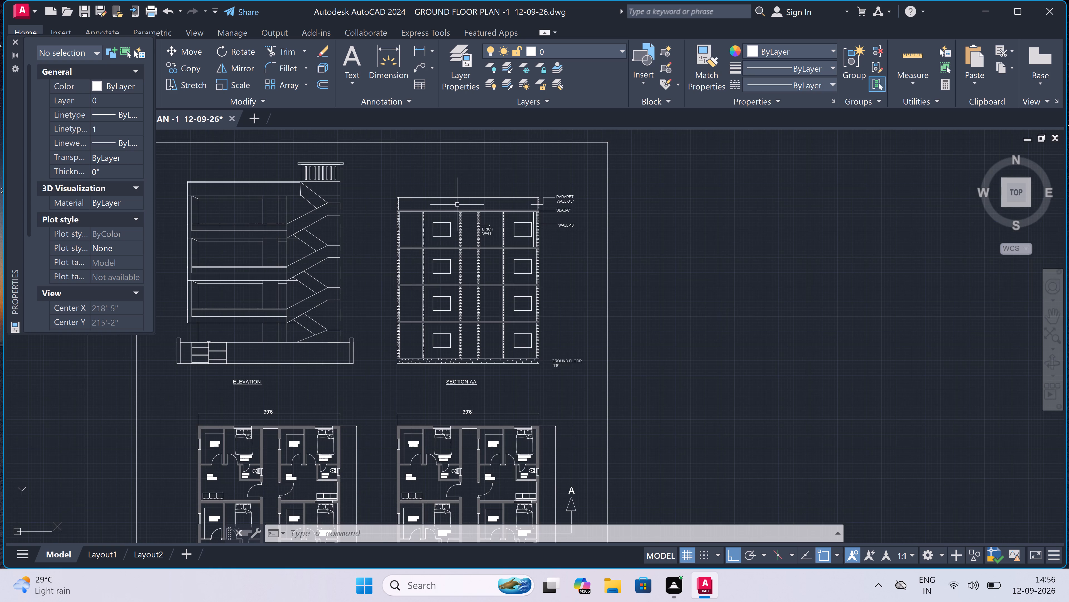
scroll(457, 205, "up", 1)
scroll(457, 205, "down", 2)
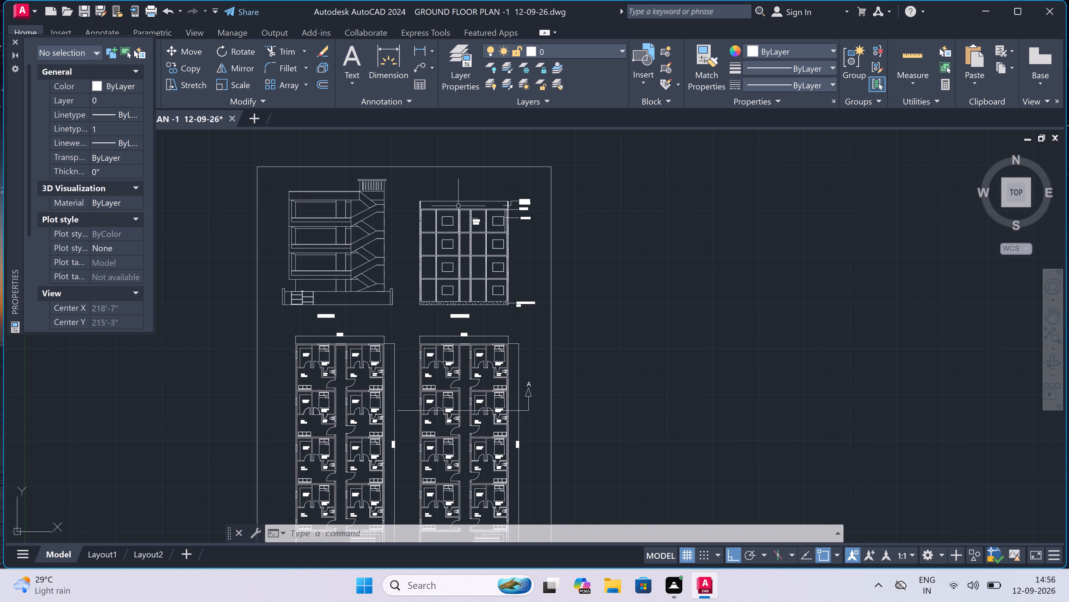
scroll(349, 295, "up", 2)
scroll(300, 297, "up", 3)
scroll(299, 297, "down", 2)
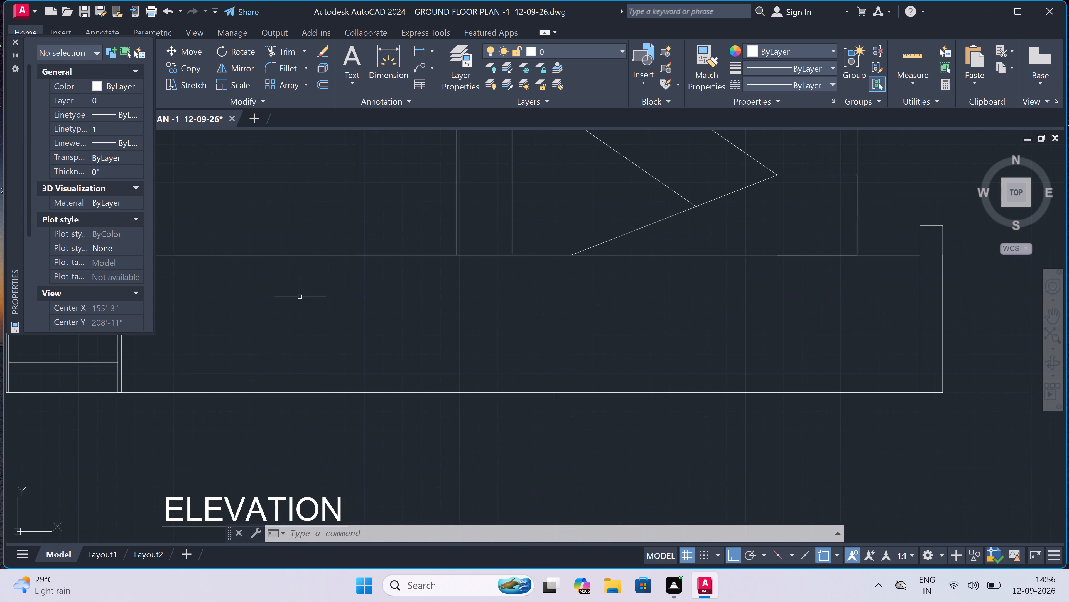
scroll(298, 297, "down", 1)
scroll(254, 297, "up", 3)
scroll(261, 296, "down", 4)
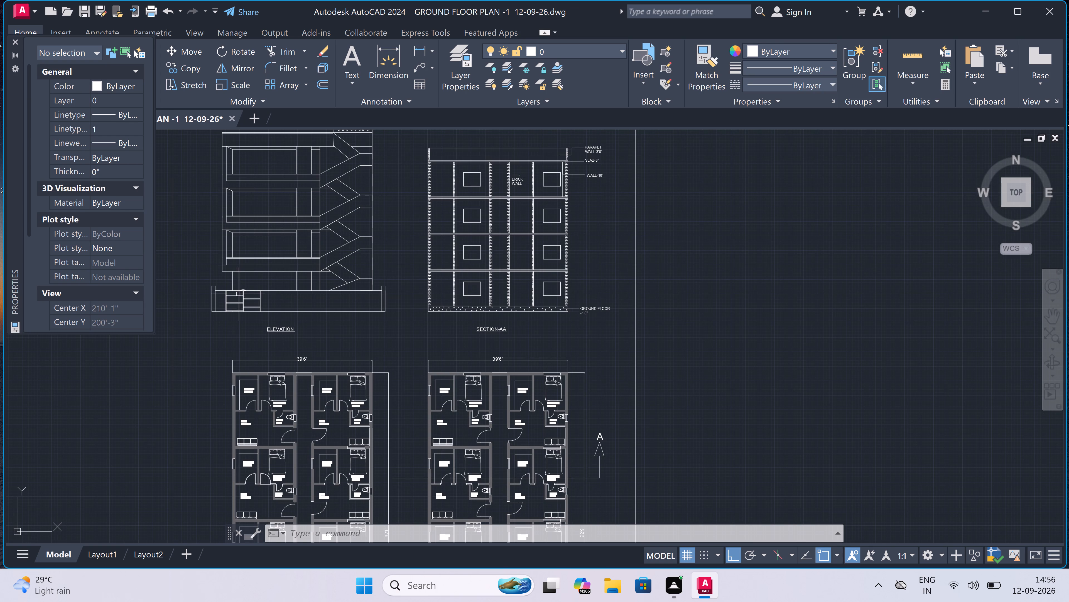
Copy the Elevation's left end pillar outline, including its top and base lines, along the ground line to just right of the gate.
scroll(197, 291, "up", 3)
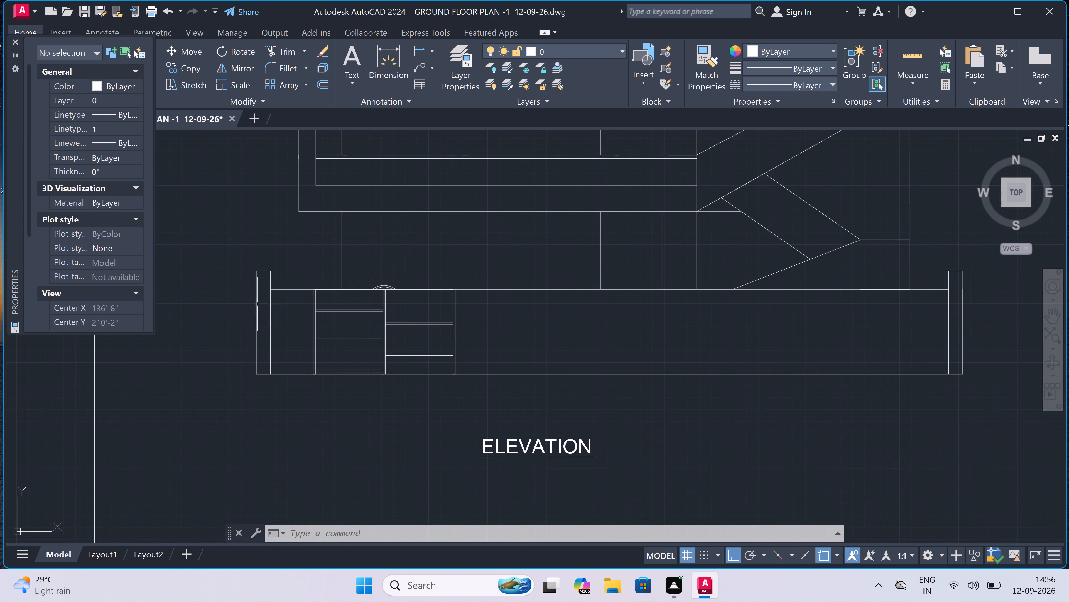
left_click_drag(276, 307, 248, 324)
left_click(224, 342)
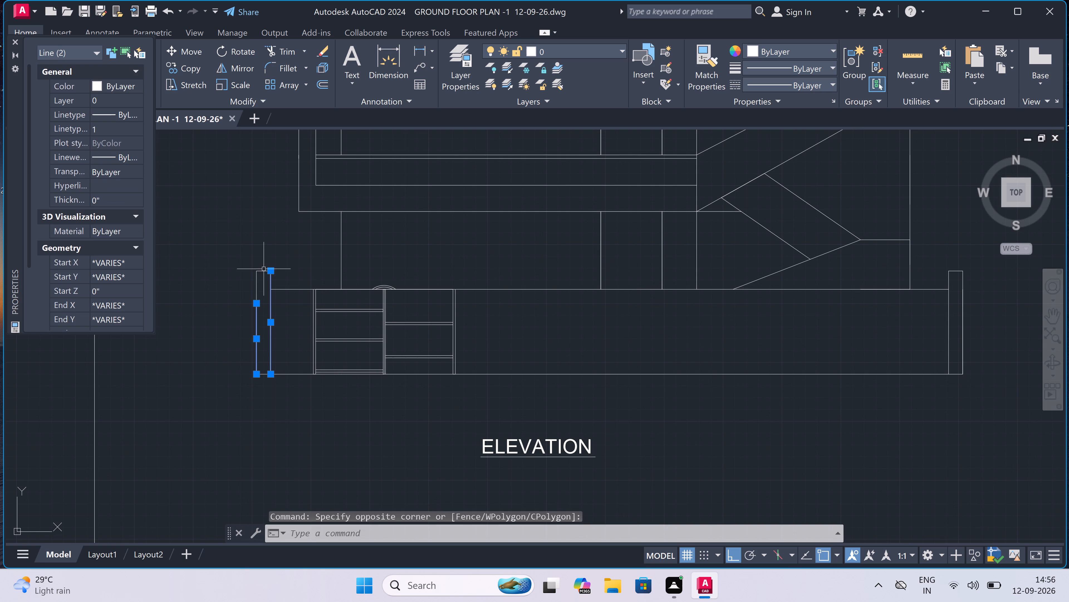
scroll(262, 268, "up", 3)
left_click_drag(262, 268, 256, 288)
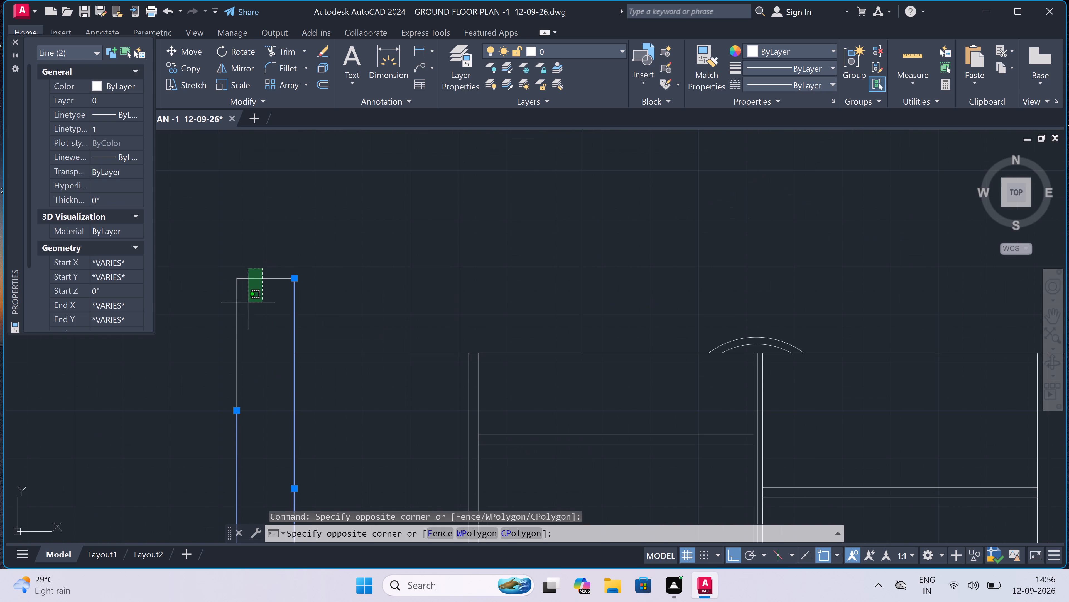
left_click(236, 336)
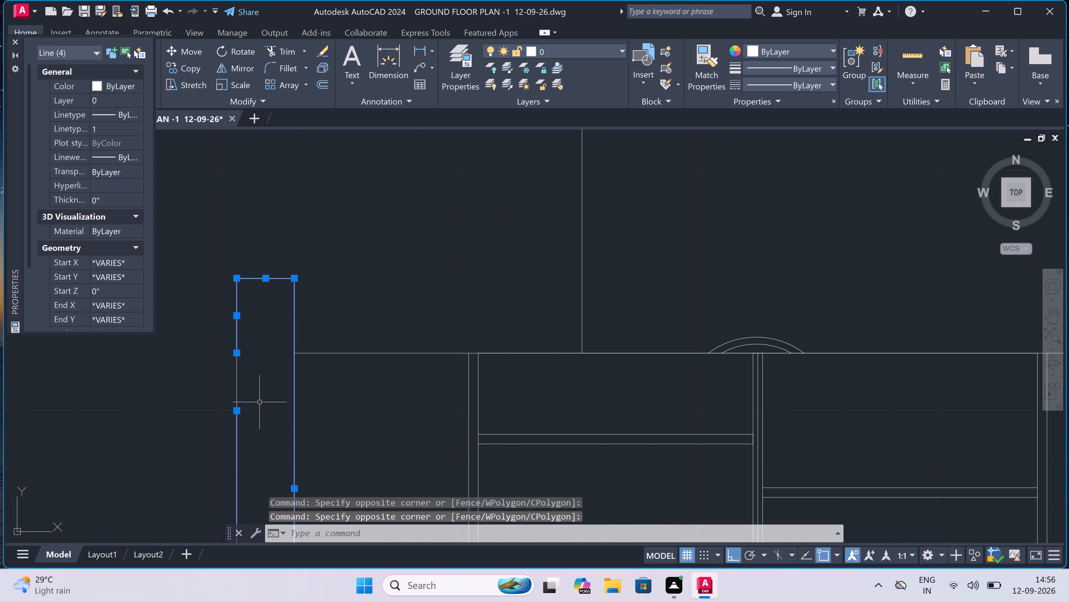
left_click(241, 371)
left_click(221, 386)
scroll(264, 338, "down", 5)
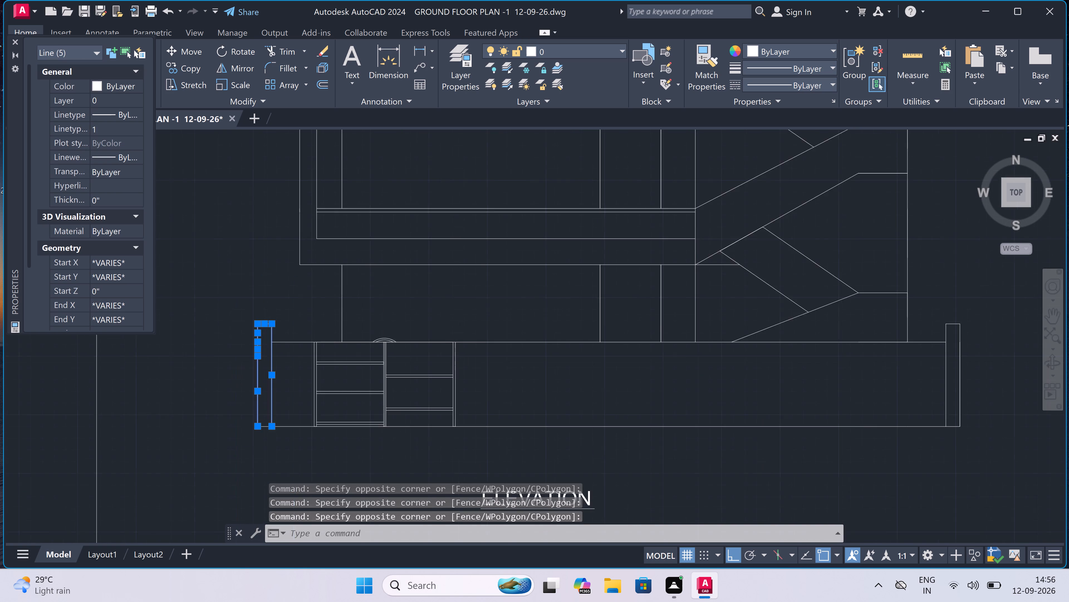
scroll(264, 355, "up", 3)
scroll(264, 417, "up", 3)
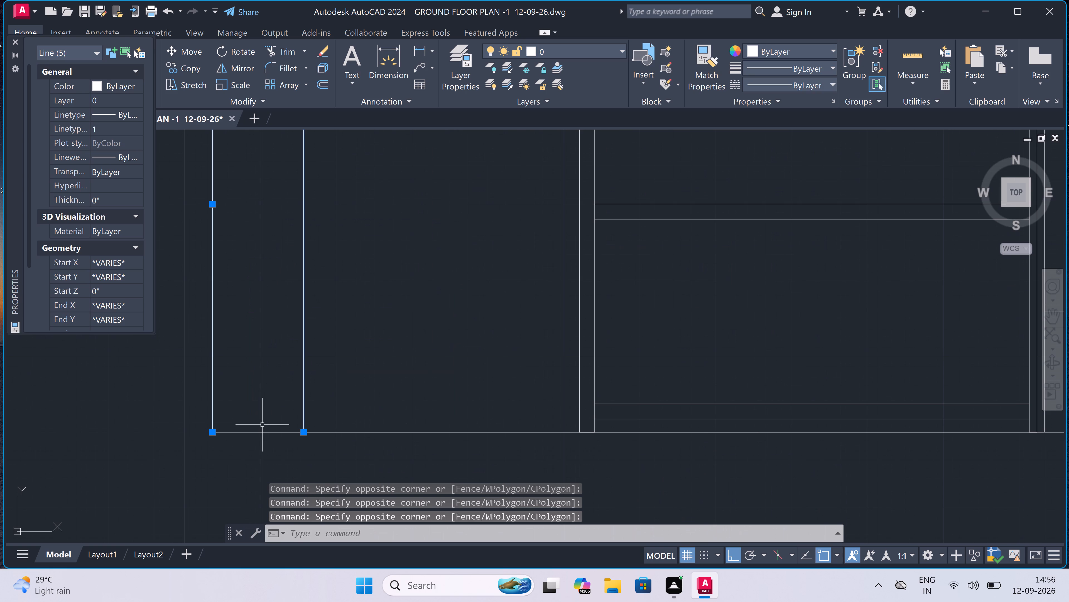
left_click(262, 434)
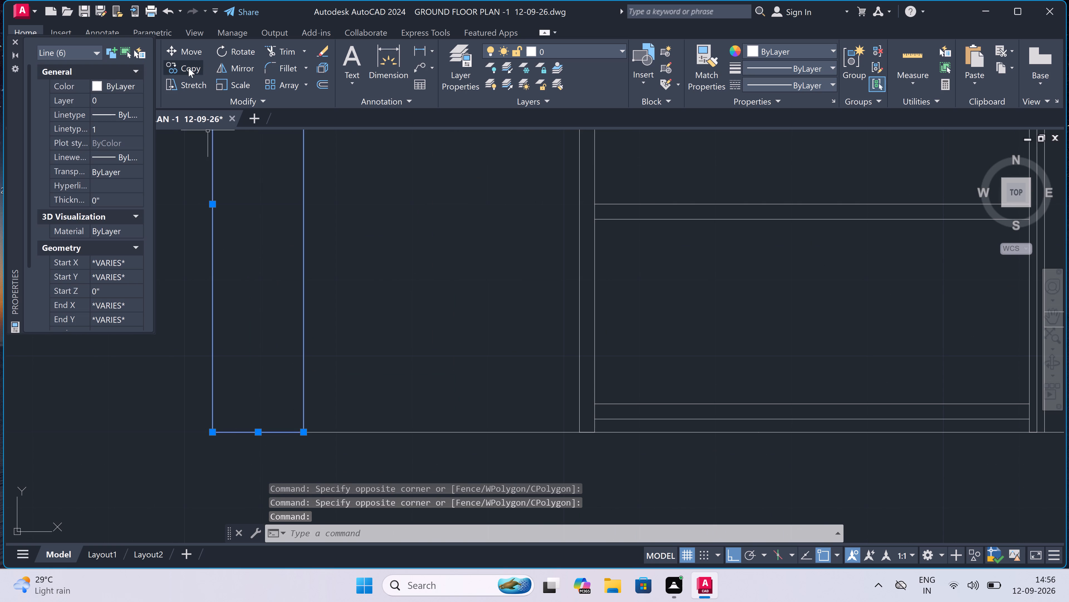
left_click(188, 68)
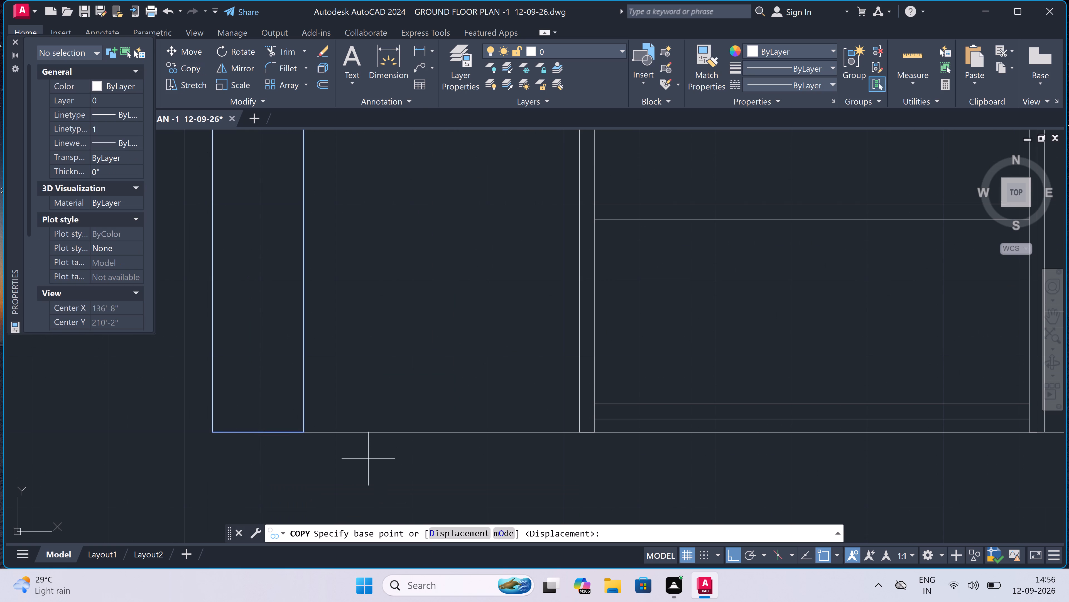
left_click(301, 430)
scroll(301, 430, "down", 4)
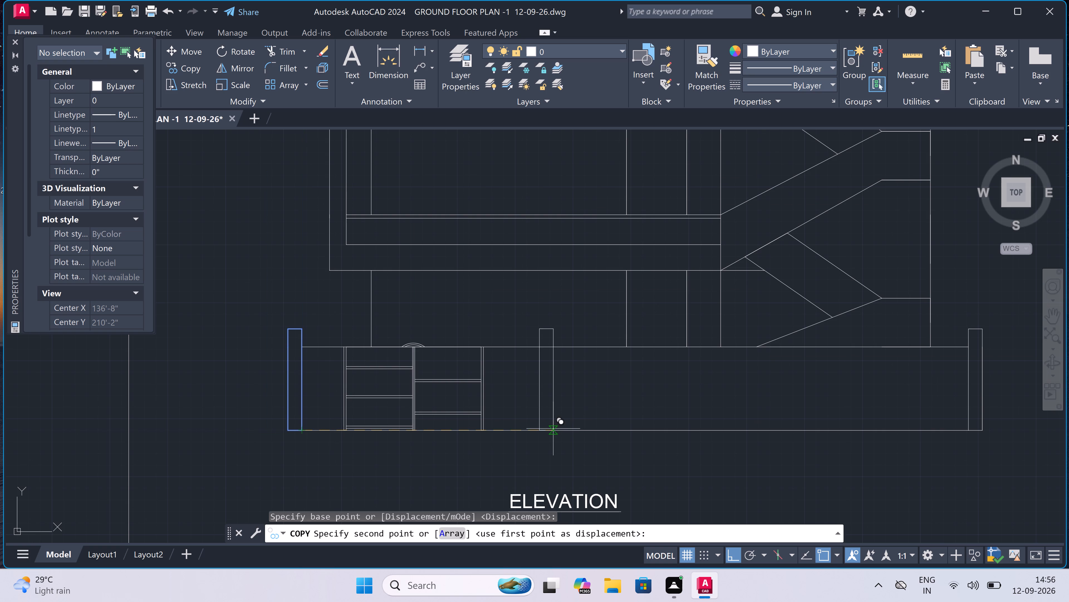
left_click(537, 430)
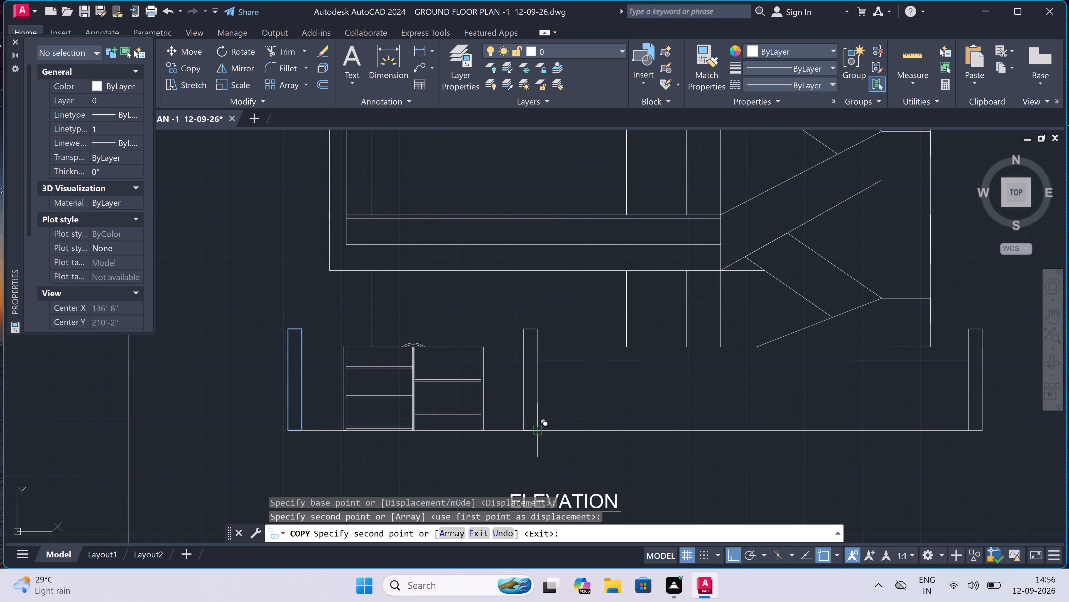
key("Escape")
Trim the base wall's top line where it crosses the copied pillar.
scroll(529, 348, "up", 3)
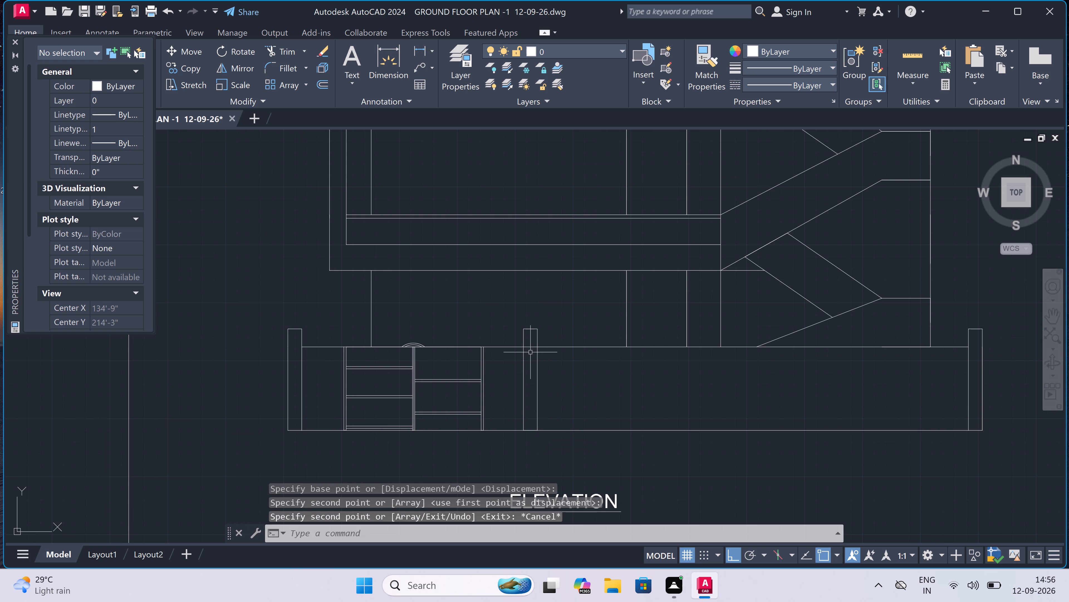
type("TR")
key("space")
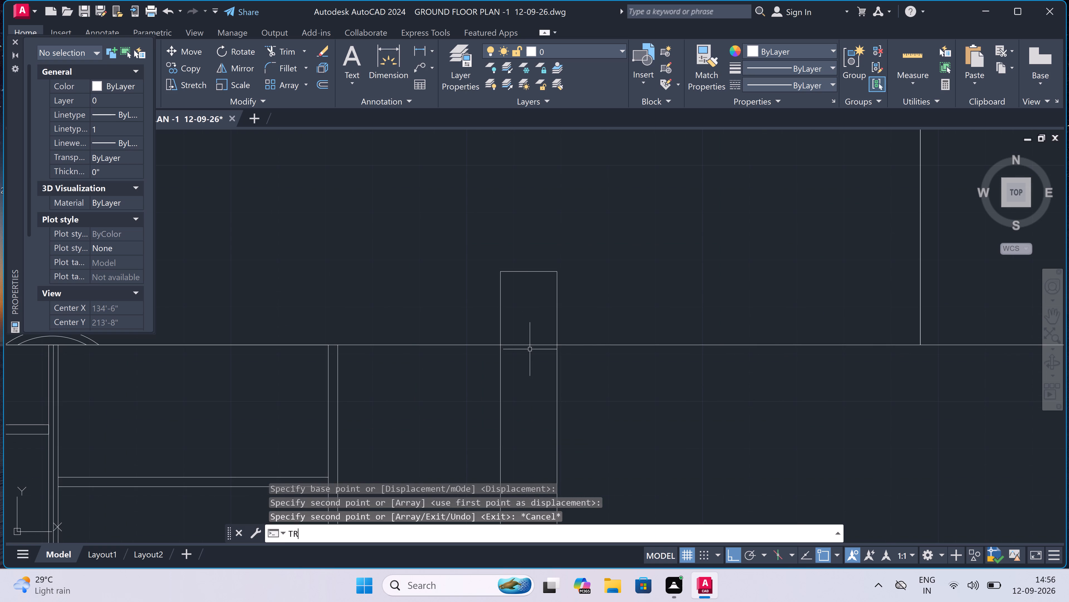
left_click(529, 350)
left_click(528, 338)
key("Escape")
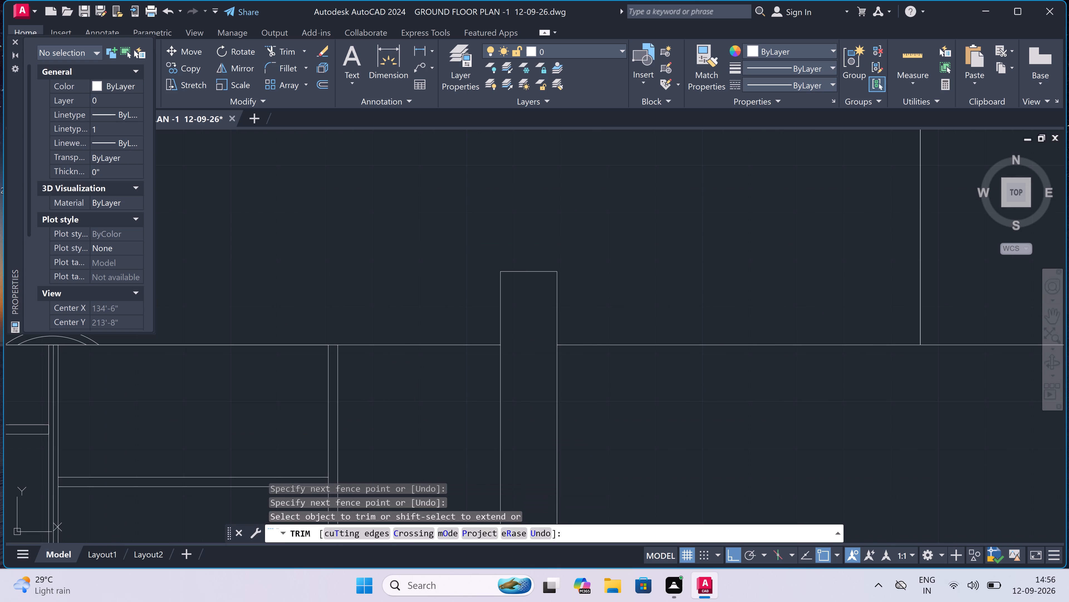
Draw a long rectangle slightly inset within the Elevation's base wall, between the copied pillar and the right end pillar.
scroll(529, 341, "down", 5)
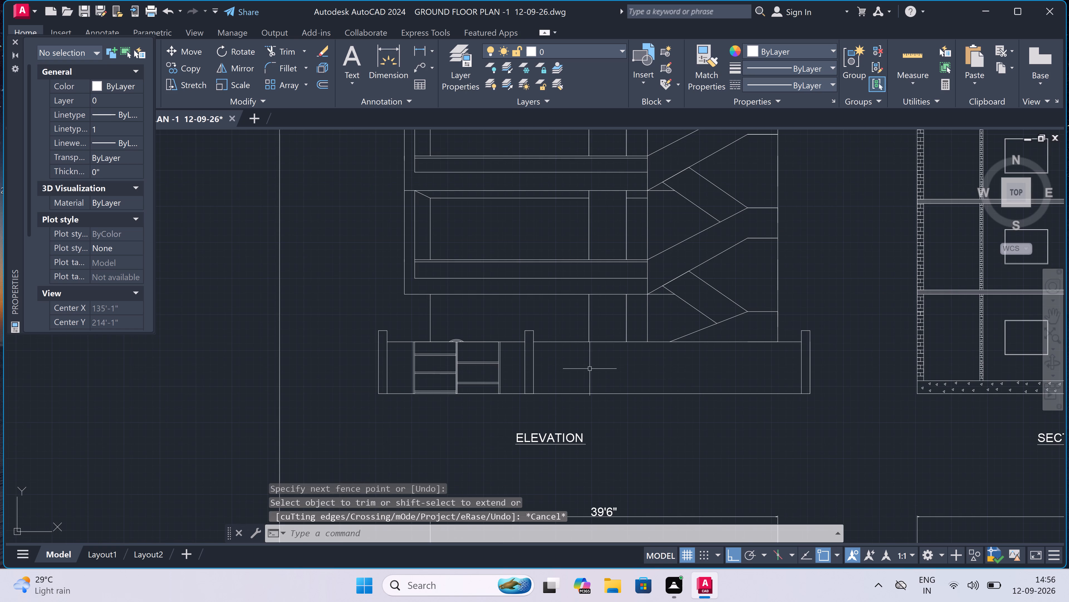
scroll(641, 362, "up", 2)
scroll(641, 362, "down", 4)
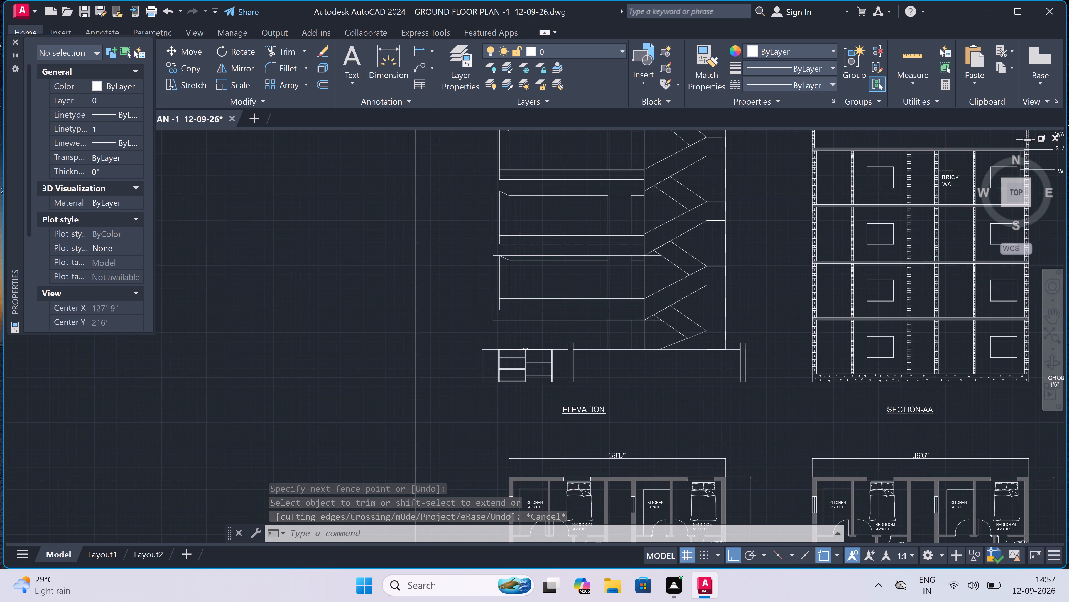
scroll(703, 363, "up", 5)
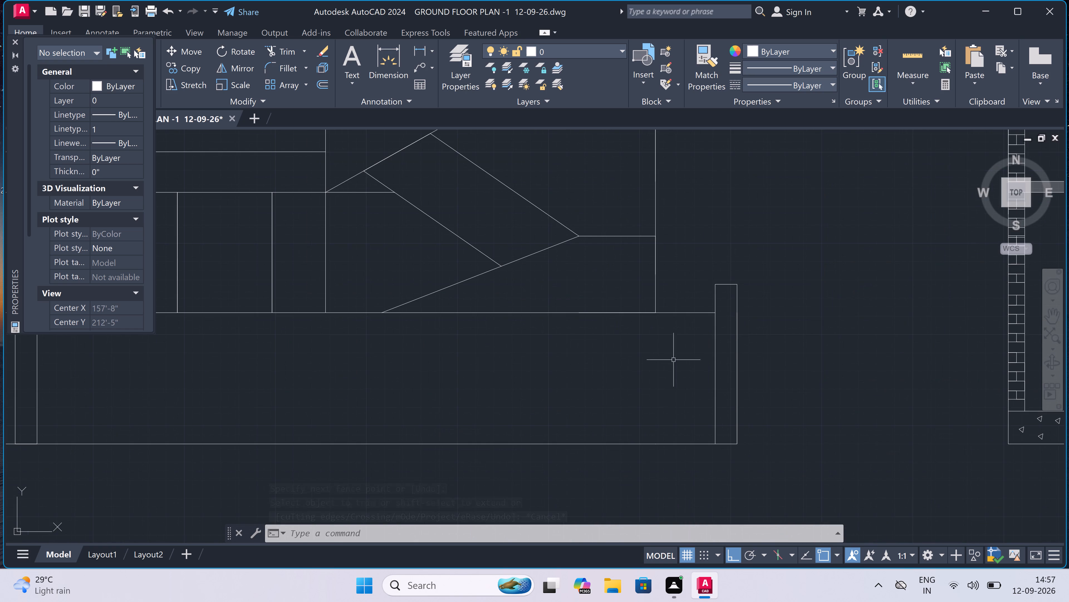
scroll(673, 360, "down", 2)
scroll(577, 364, "up", 2)
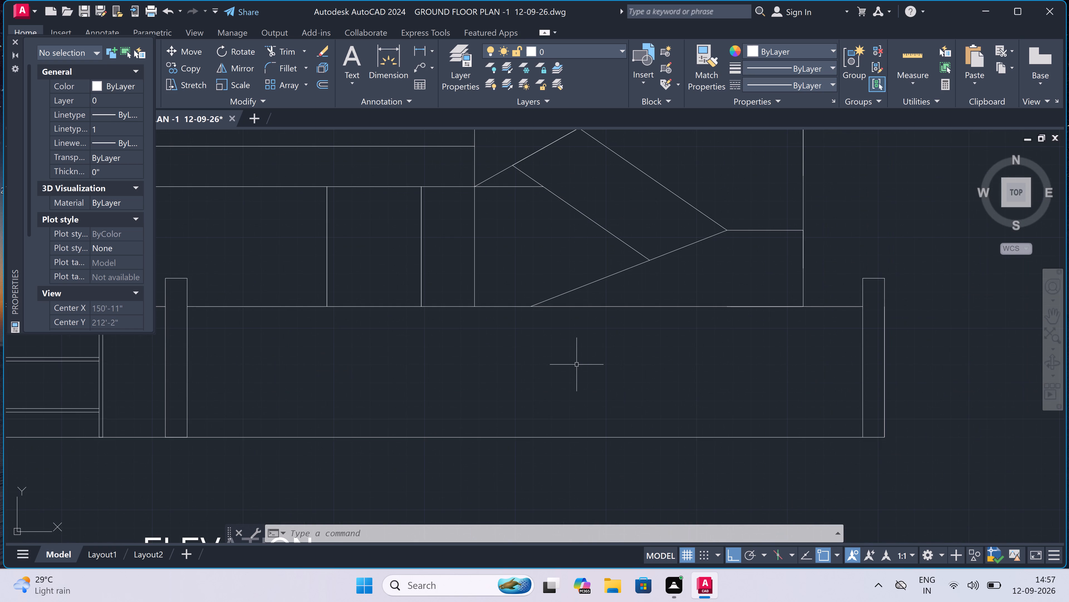
scroll(577, 365, "down", 2)
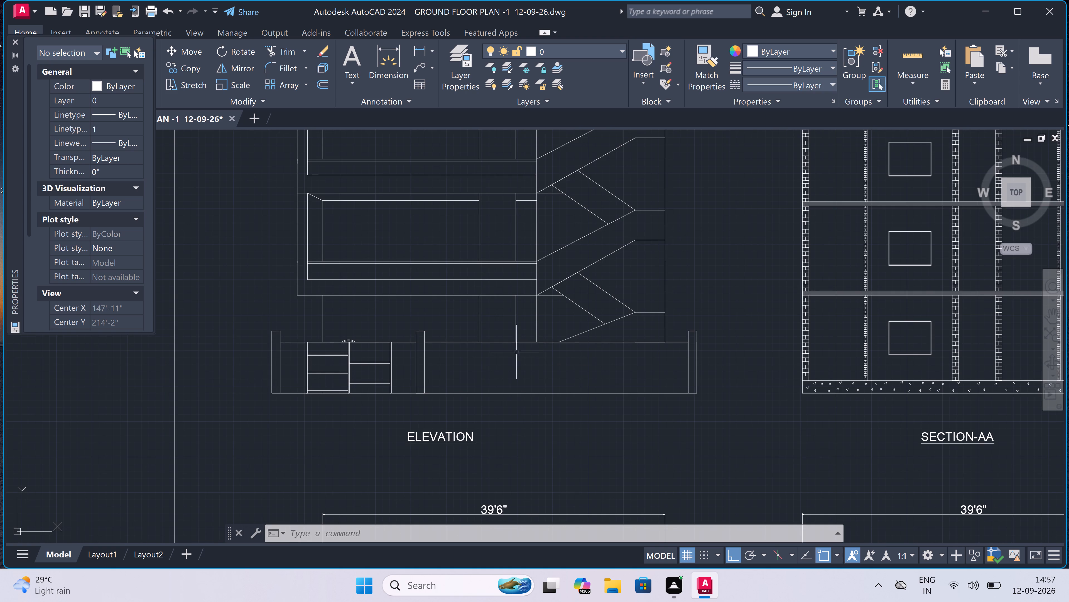
scroll(512, 352, "up", 3)
scroll(512, 353, "down", 1)
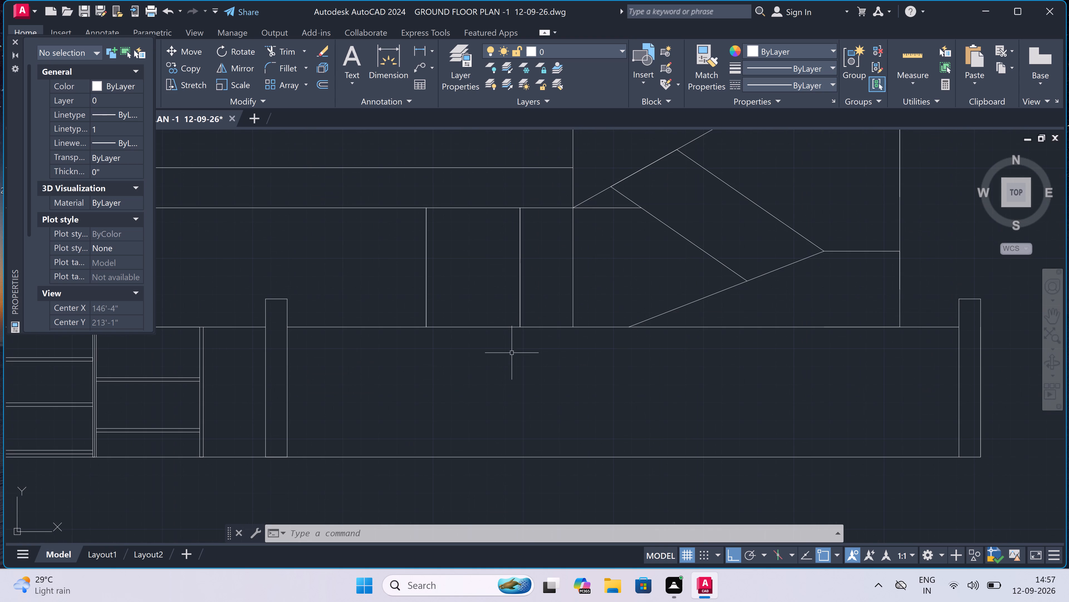
key("r")
type("EC")
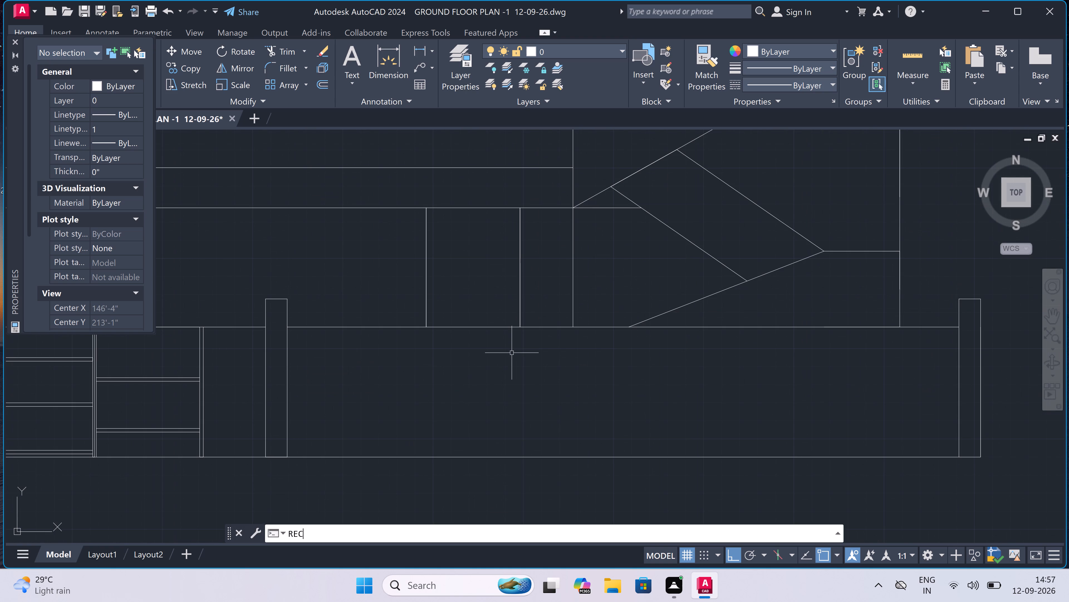
key("space")
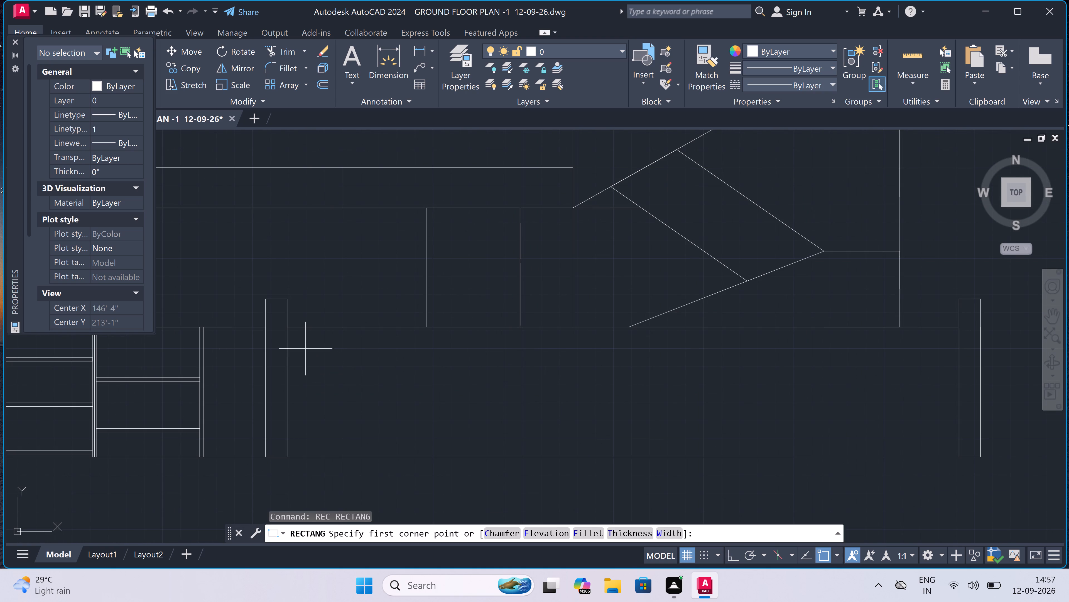
left_click(298, 340)
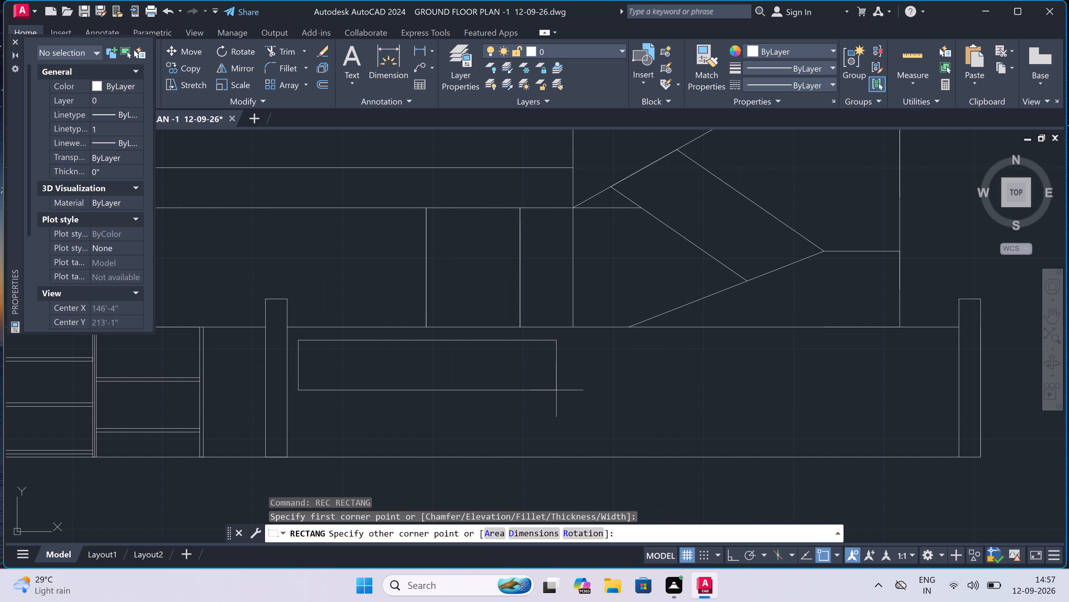
left_click(947, 442)
Draw two successively smaller rectangles nested inside the base wall's panel rectangle, the innermost a thin horizontal strip.
key("space")
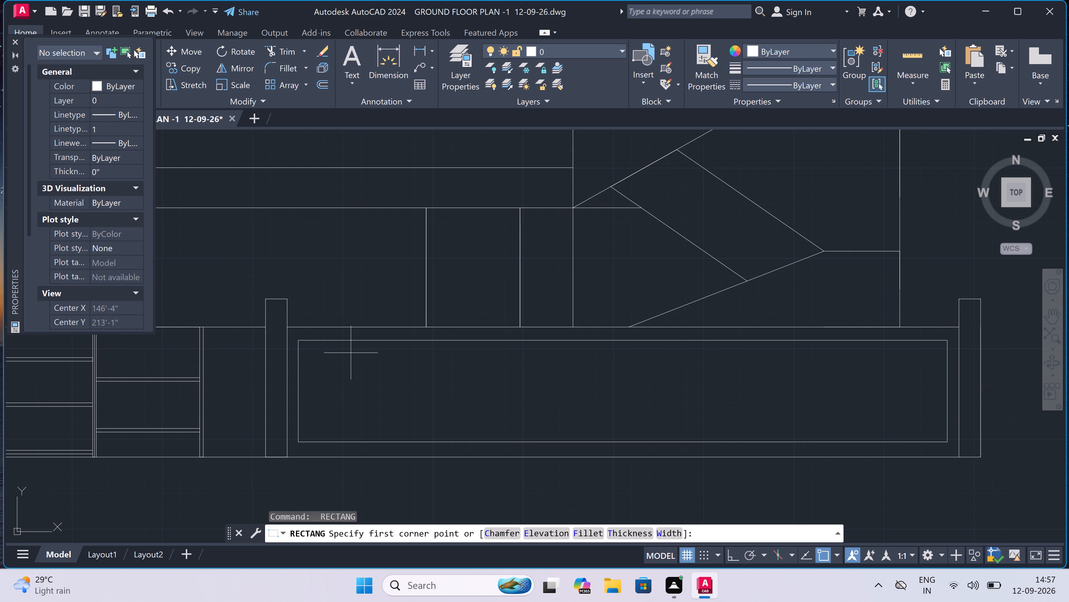
left_click(317, 358)
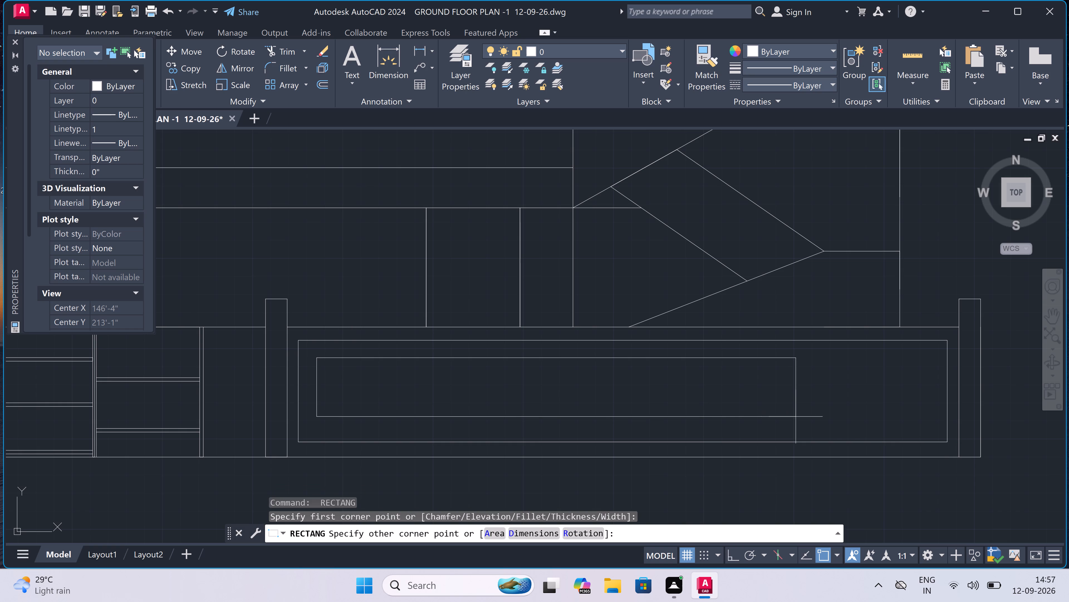
left_click(930, 417)
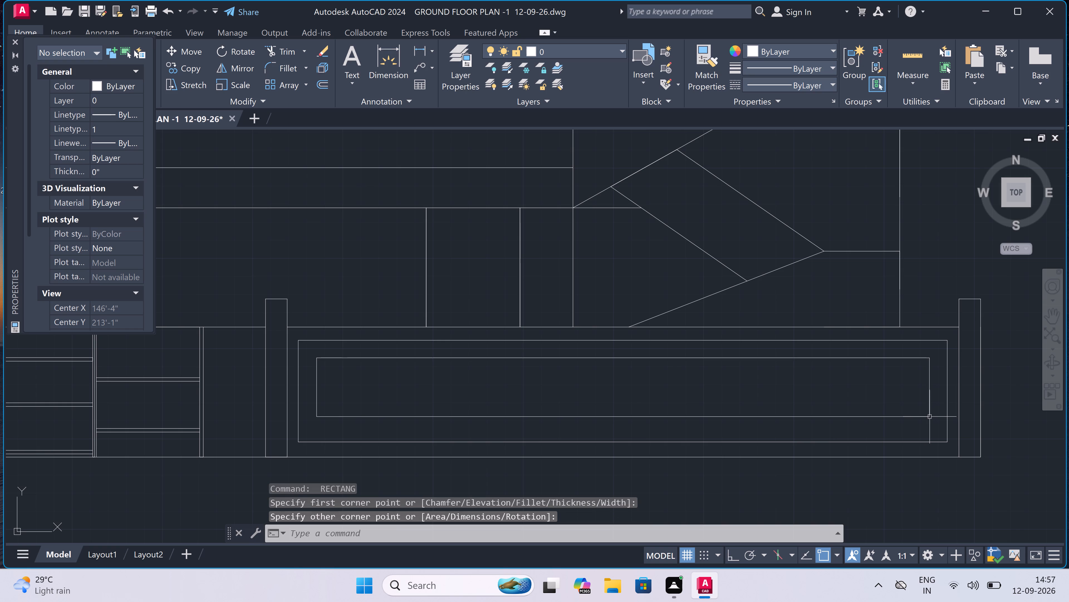
key("space")
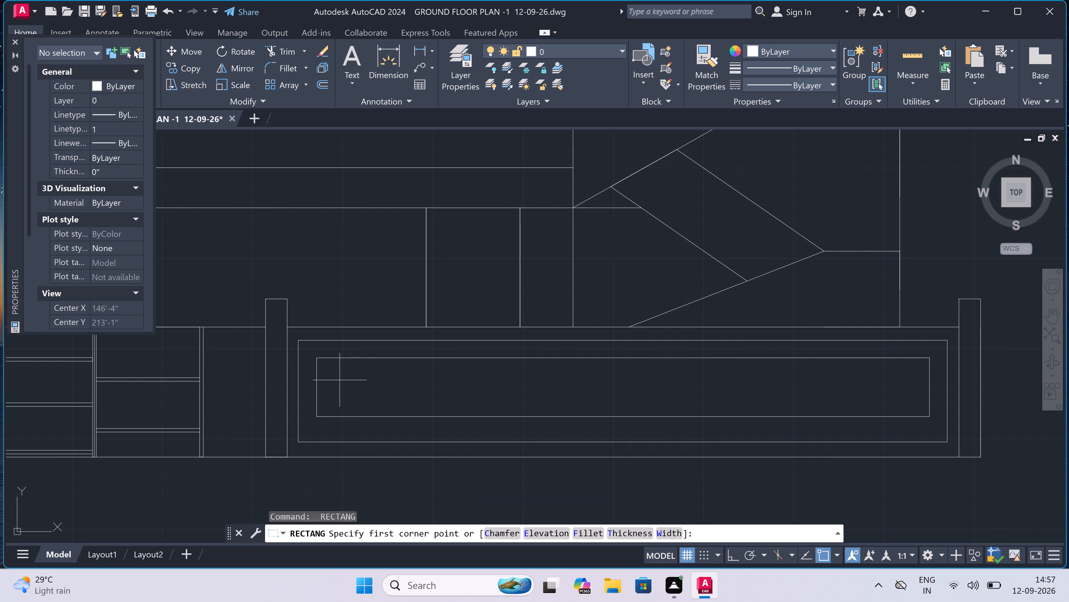
left_click_drag(345, 379, 349, 382)
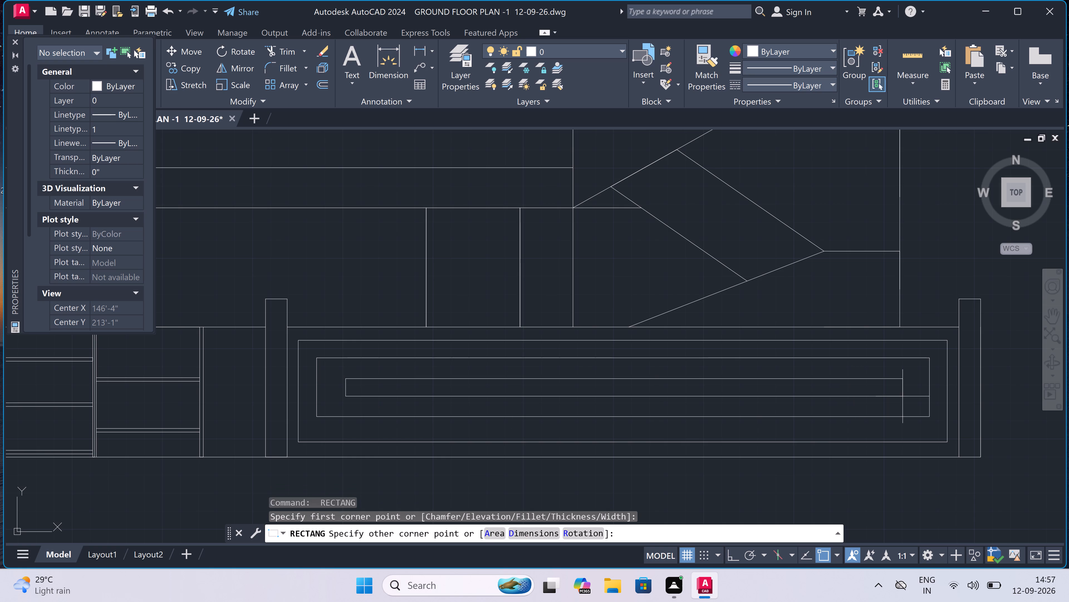
left_click(905, 392)
Review the whole Elevation with its base wall panel, alongside Section-AA.
scroll(779, 299, "down", 3)
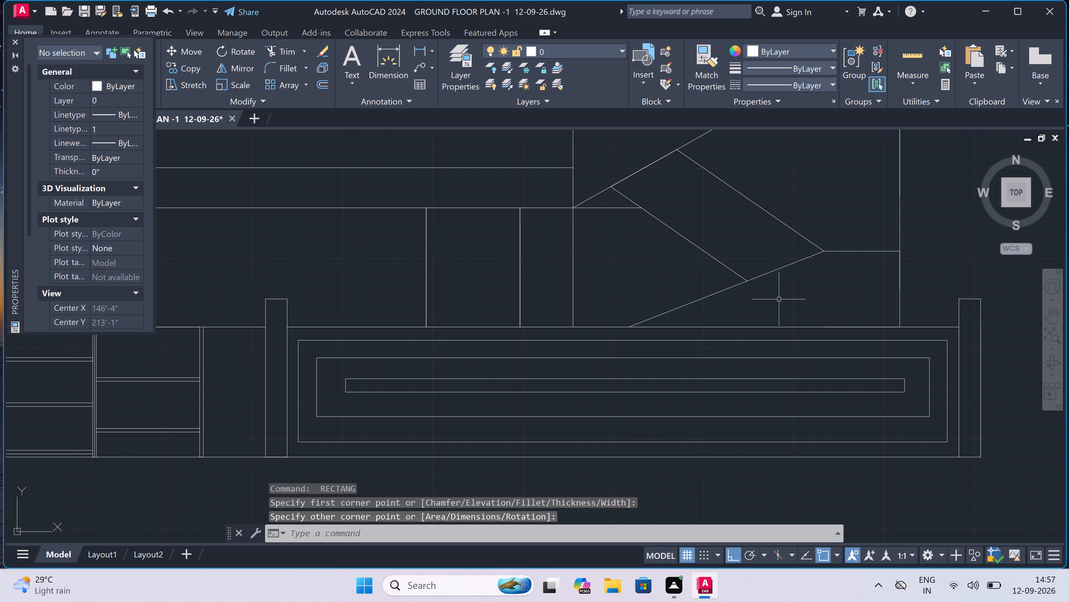
scroll(779, 299, "down", 4)
scroll(791, 268, "up", 4)
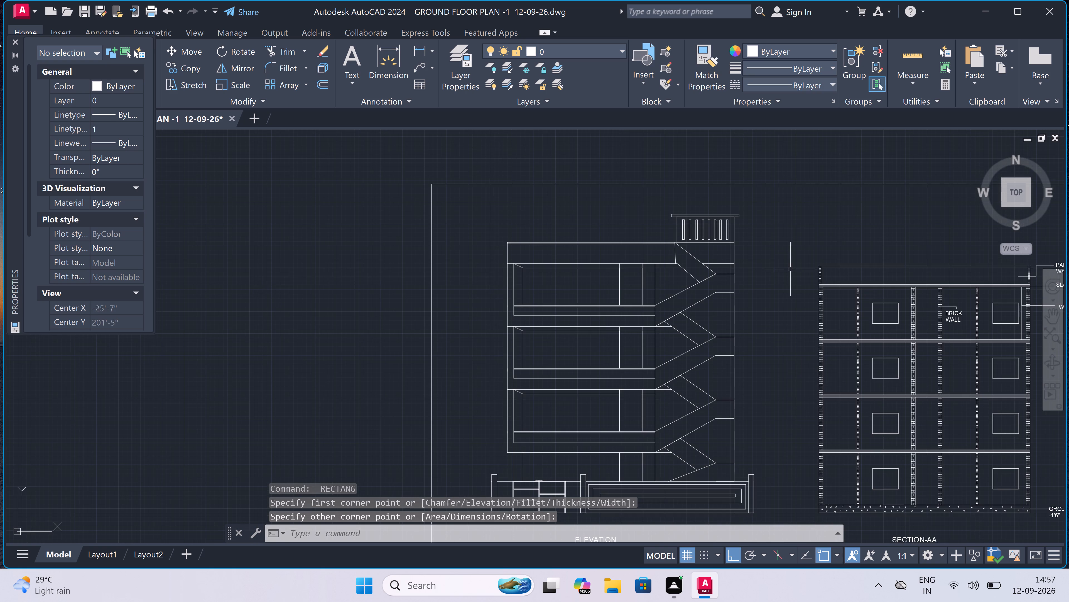
scroll(787, 272, "down", 1)
scroll(787, 274, "up", 1)
scroll(787, 274, "down", 1)
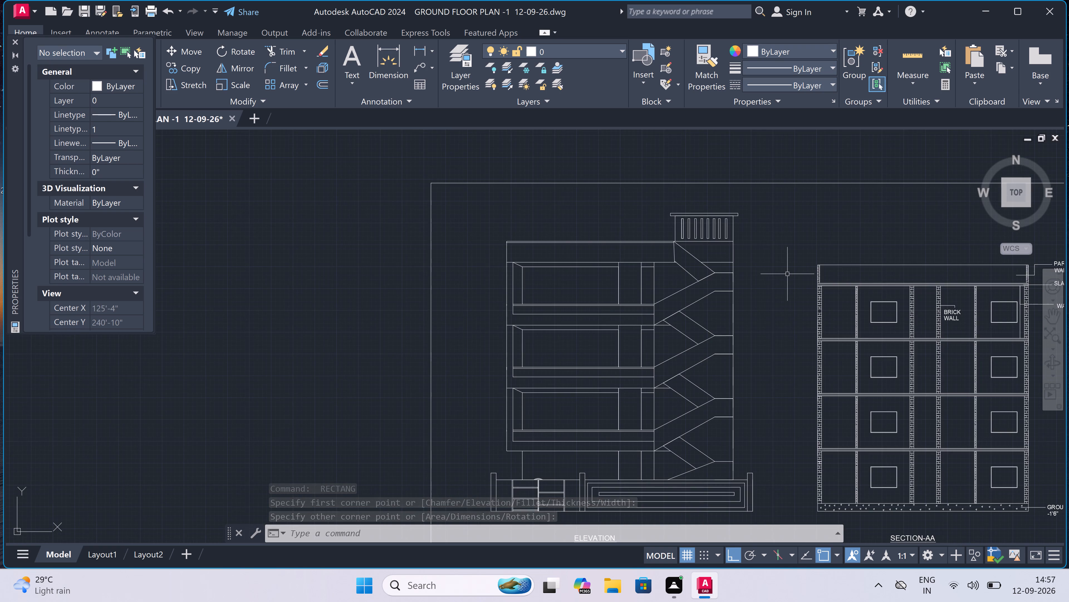
scroll(780, 357, "up", 2)
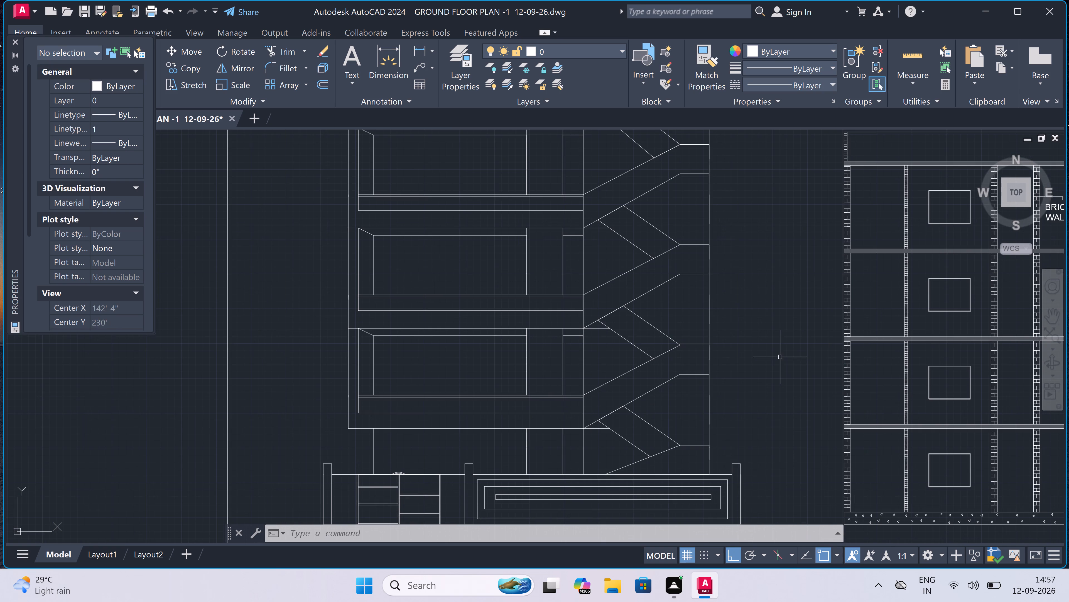
scroll(780, 357, "down", 1)
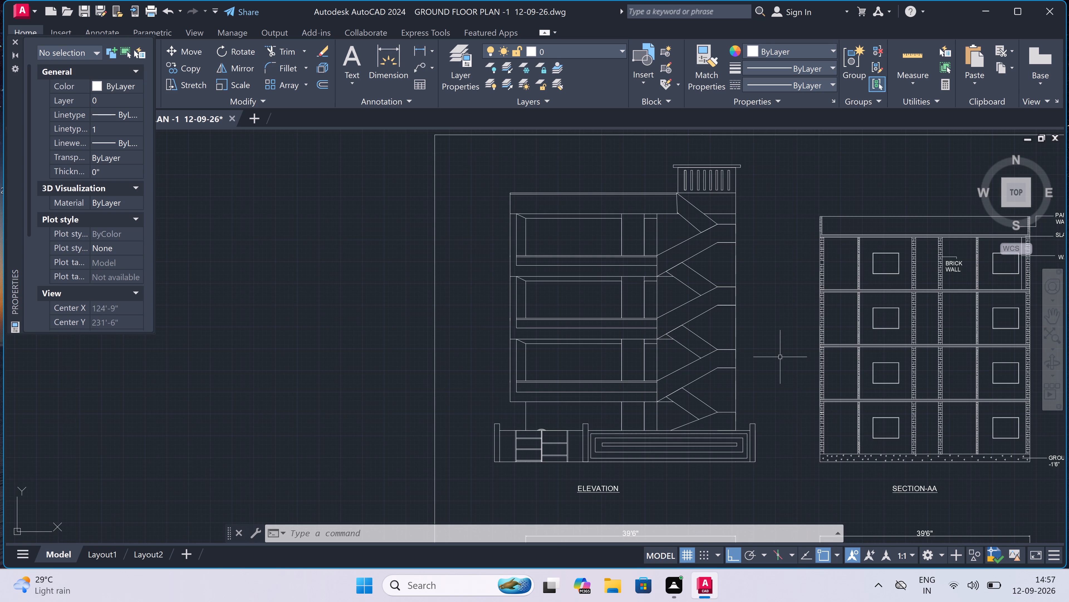
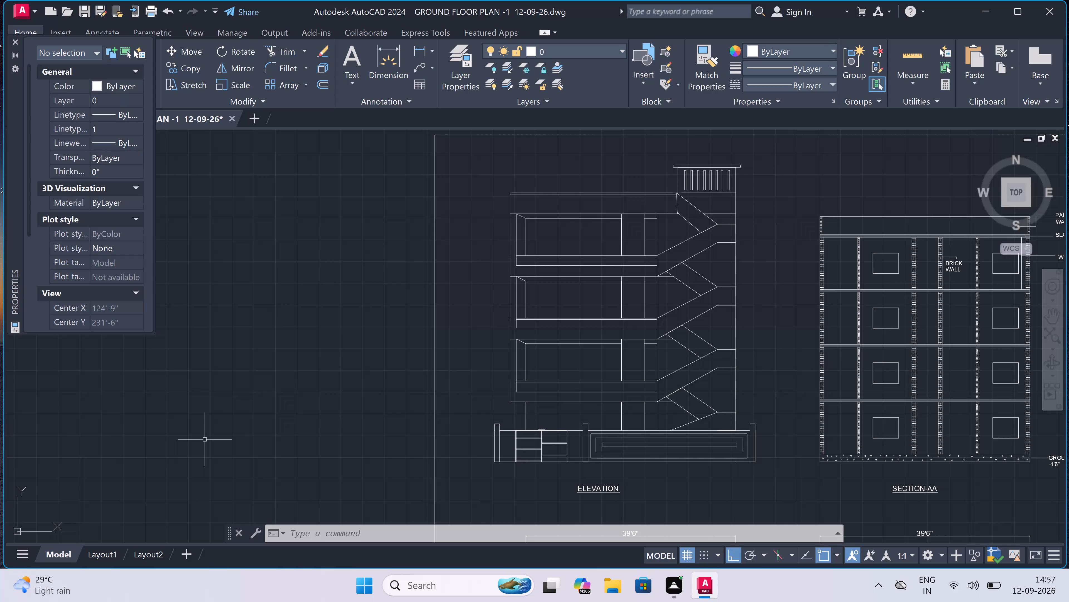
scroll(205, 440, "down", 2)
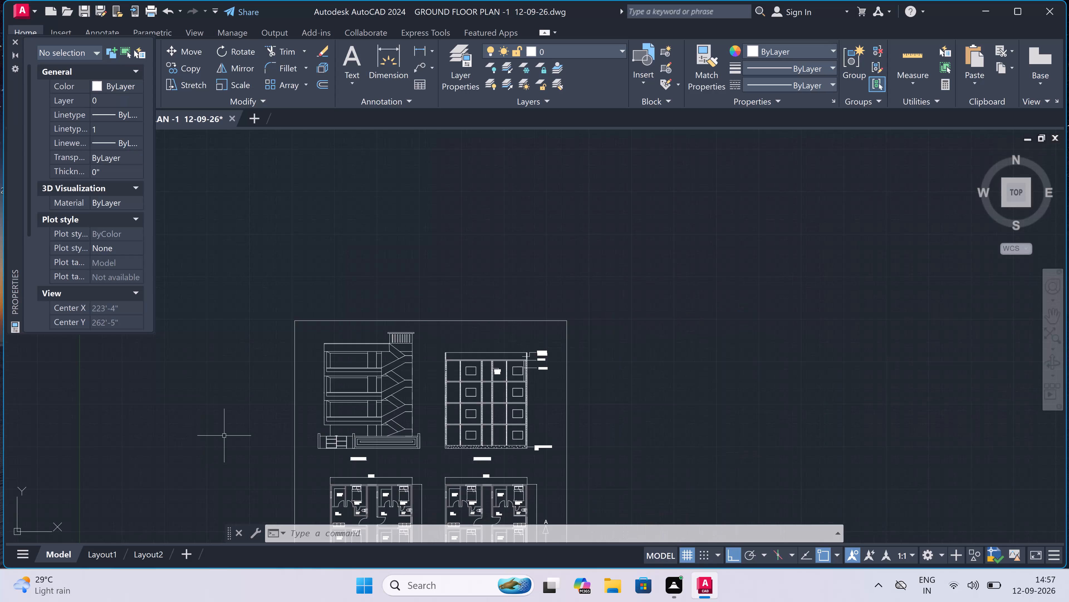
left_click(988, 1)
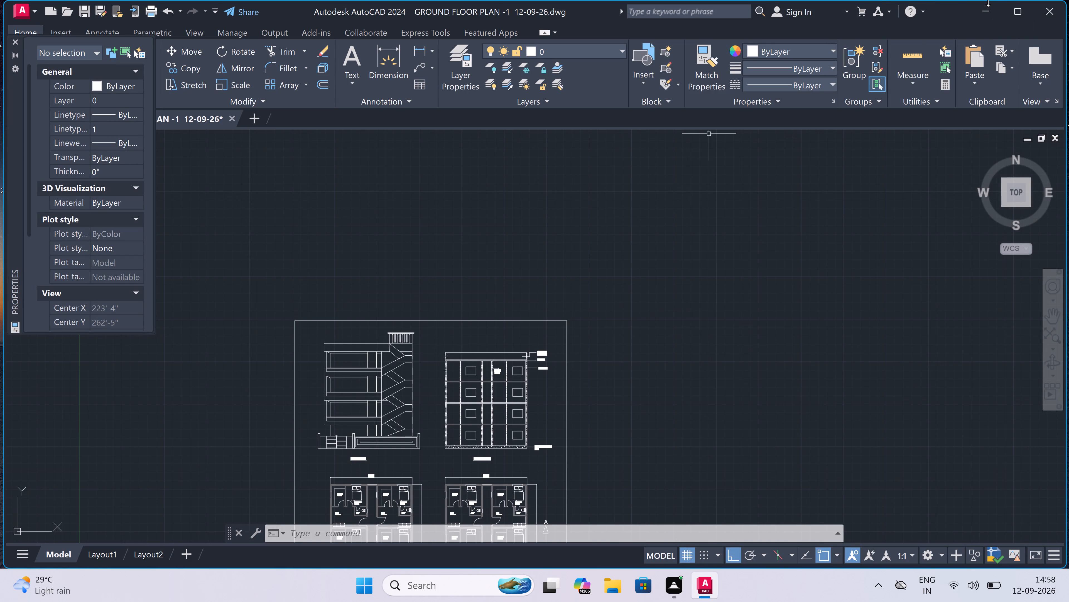
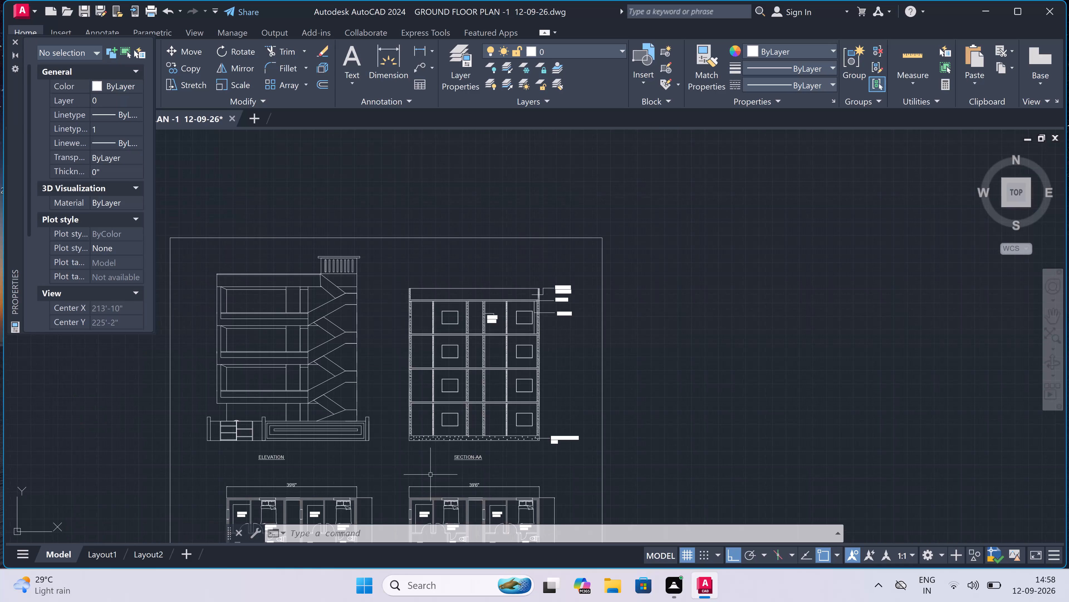
Start the cap outline at the Elevation's leftmost gate pillar's top-left corner with lines 8" left, 1" up and 6" up.
scroll(372, 469, "down", 2)
scroll(324, 459, "up", 5)
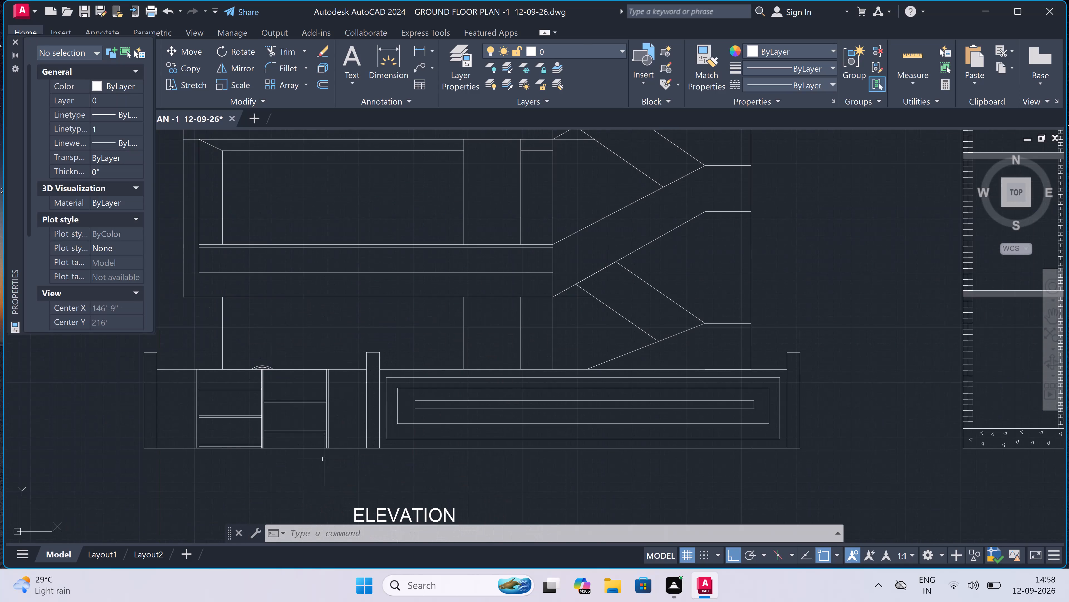
scroll(324, 459, "down", 3)
scroll(260, 444, "up", 5)
scroll(286, 462, "down", 3)
scroll(354, 511, "up", 3)
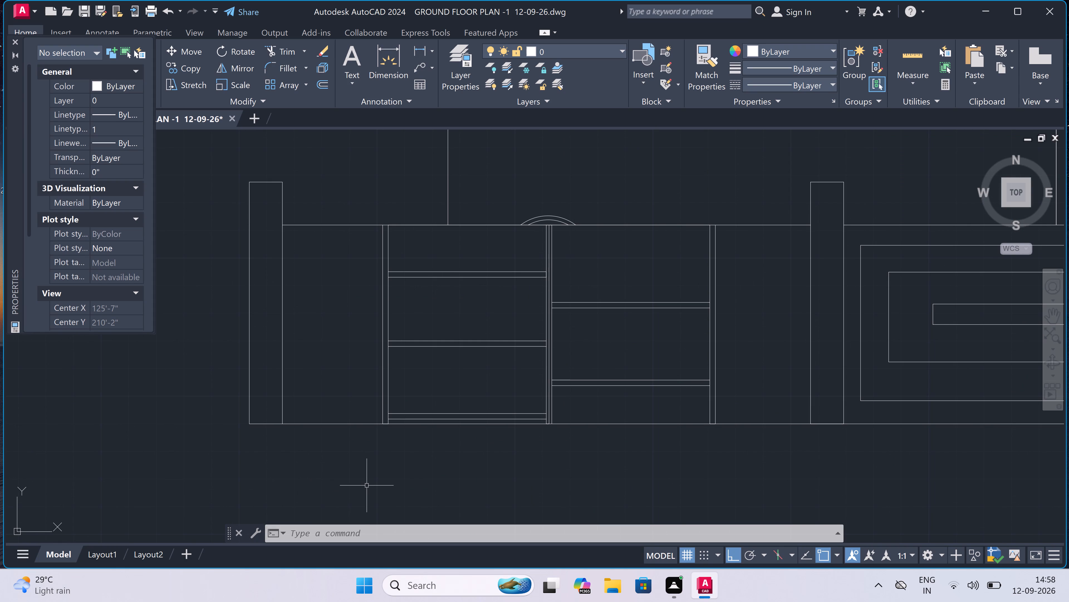
scroll(367, 486, "down", 1)
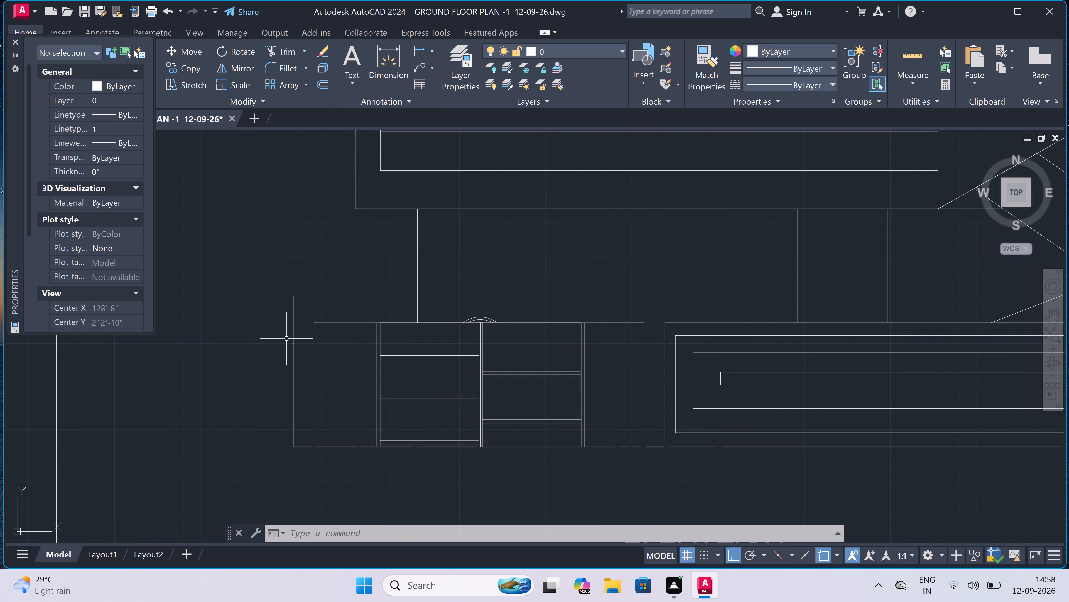
scroll(285, 264, "up", 3)
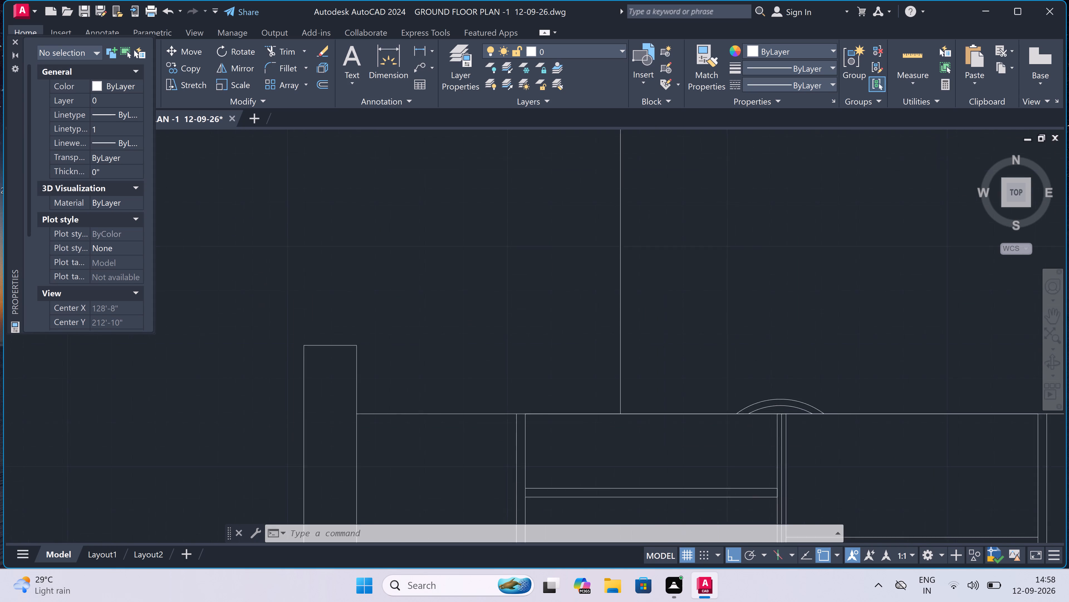
key("l")
key("space")
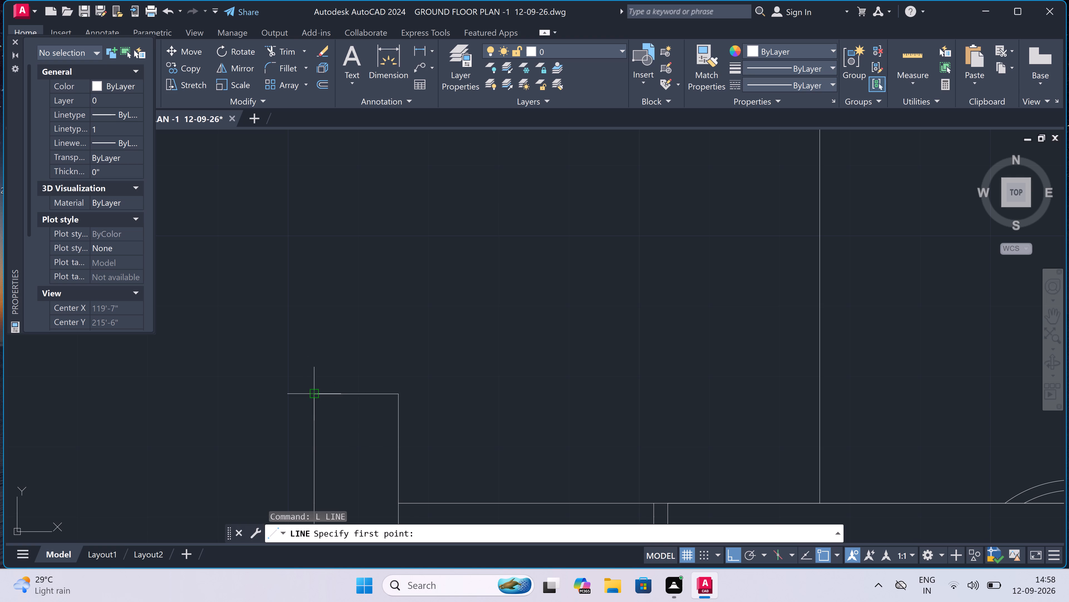
left_click_drag(316, 393, 311, 393)
key("2")
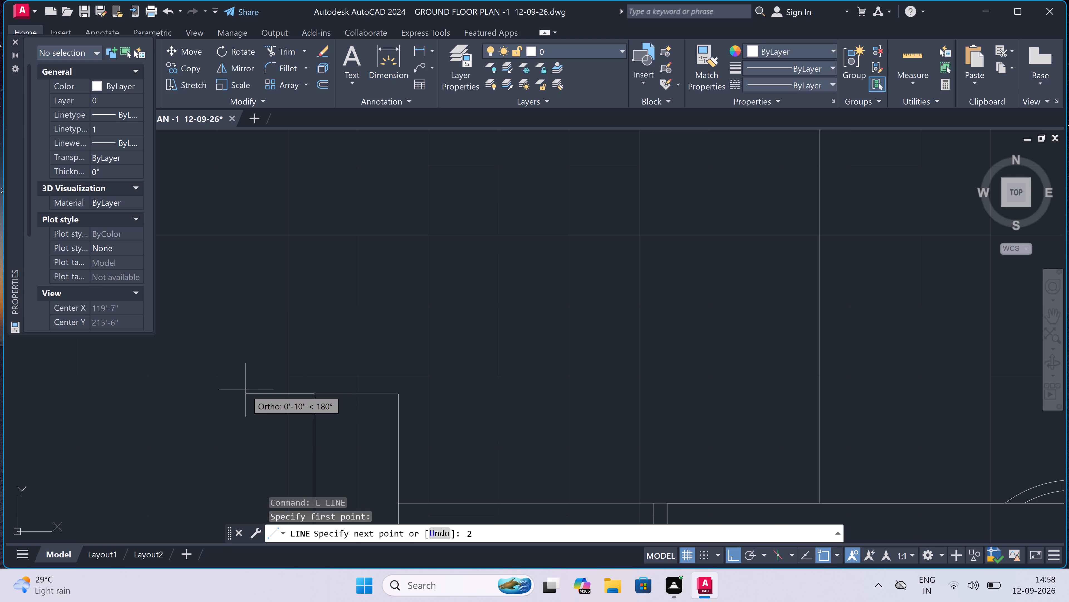
key("BackSpace")
key("8")
type("\"")
key("space")
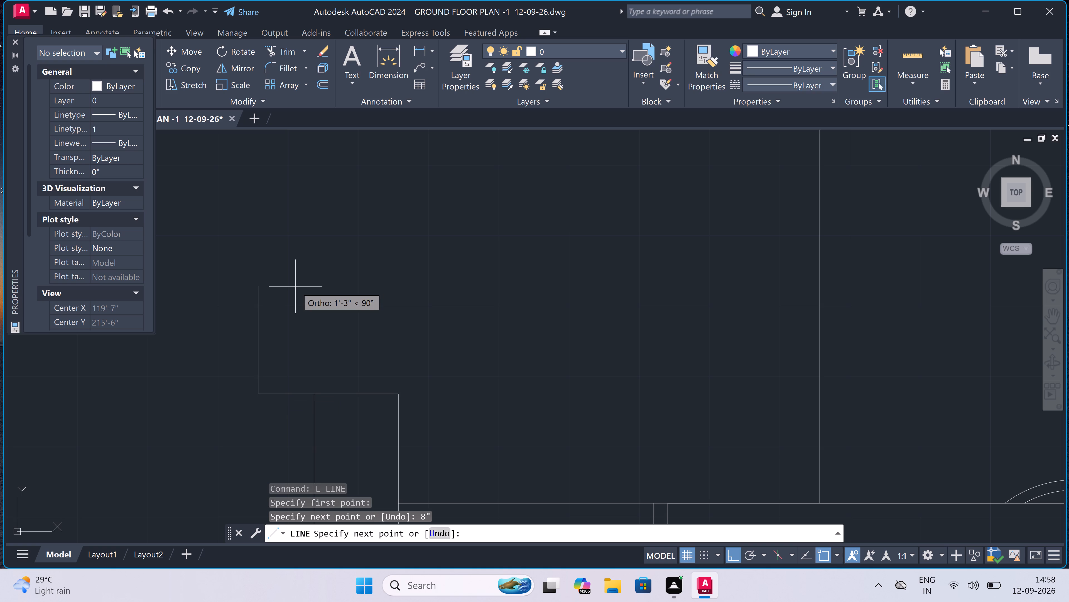
key("1")
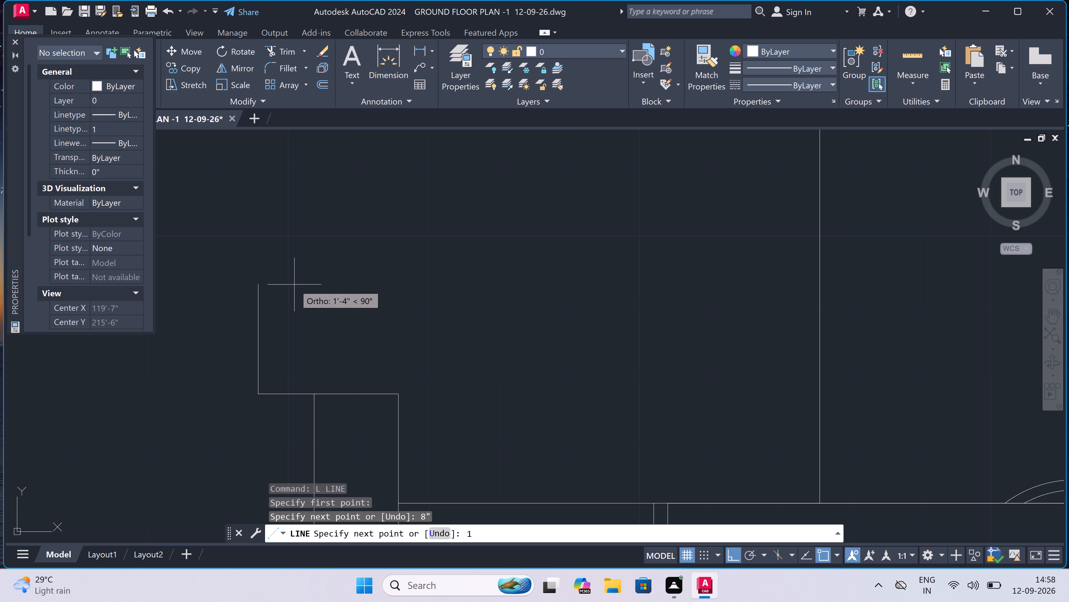
key("Return")
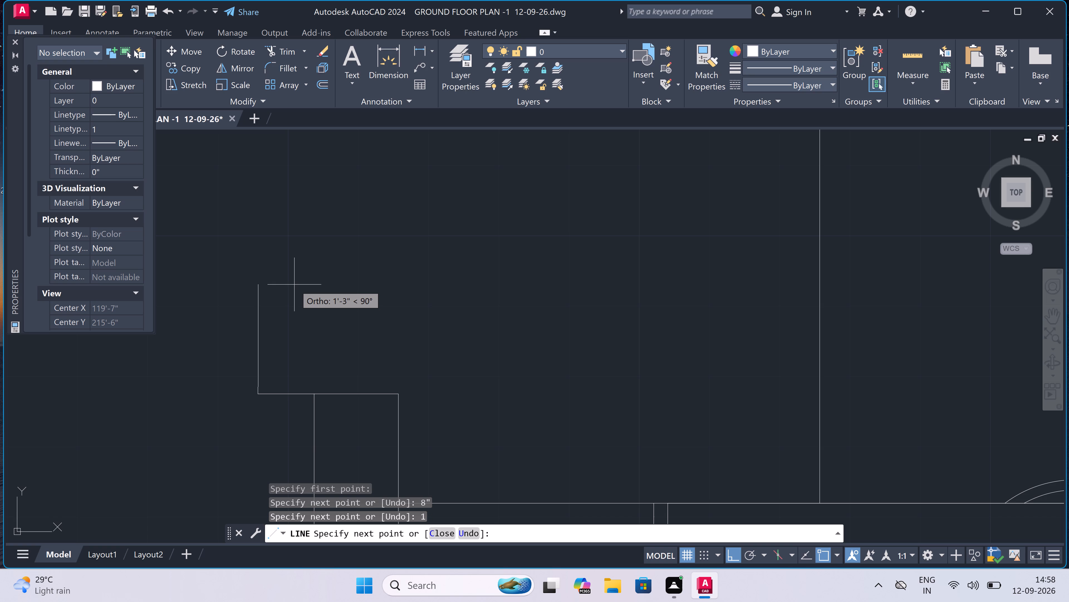
type("6\"")
key("space")
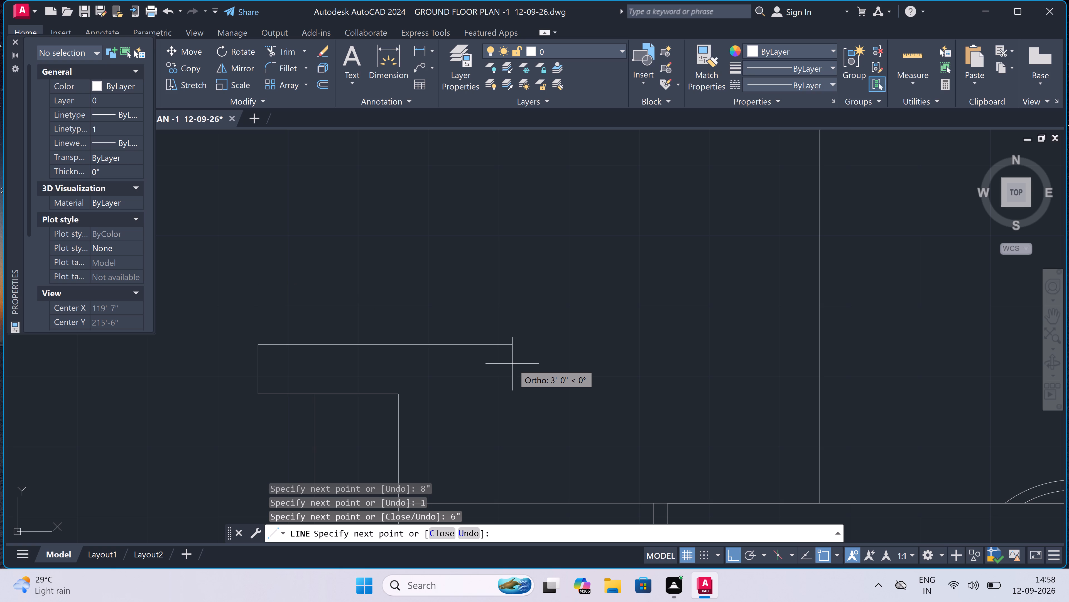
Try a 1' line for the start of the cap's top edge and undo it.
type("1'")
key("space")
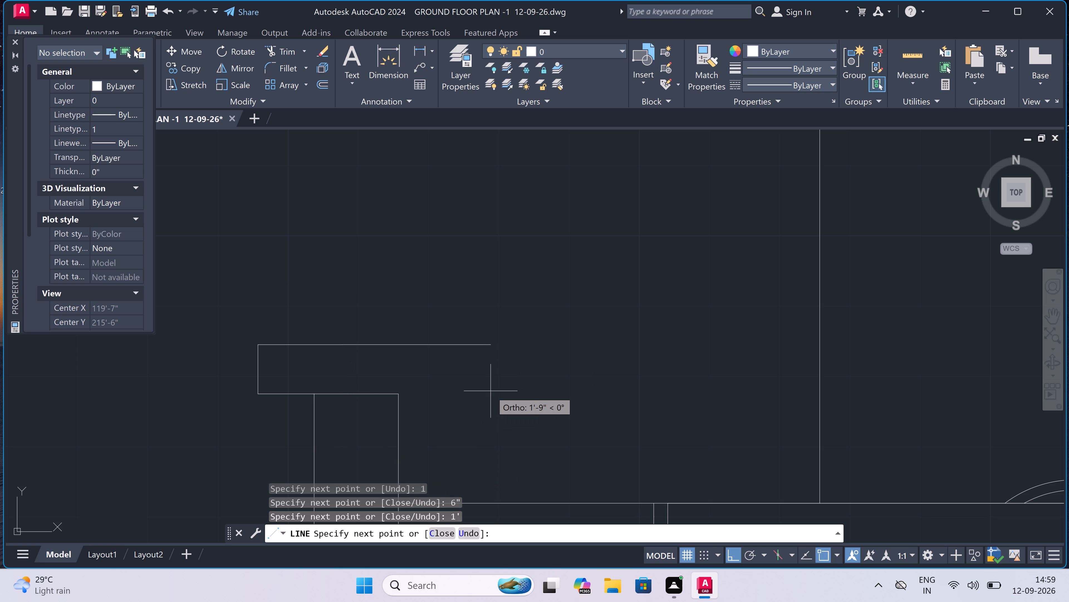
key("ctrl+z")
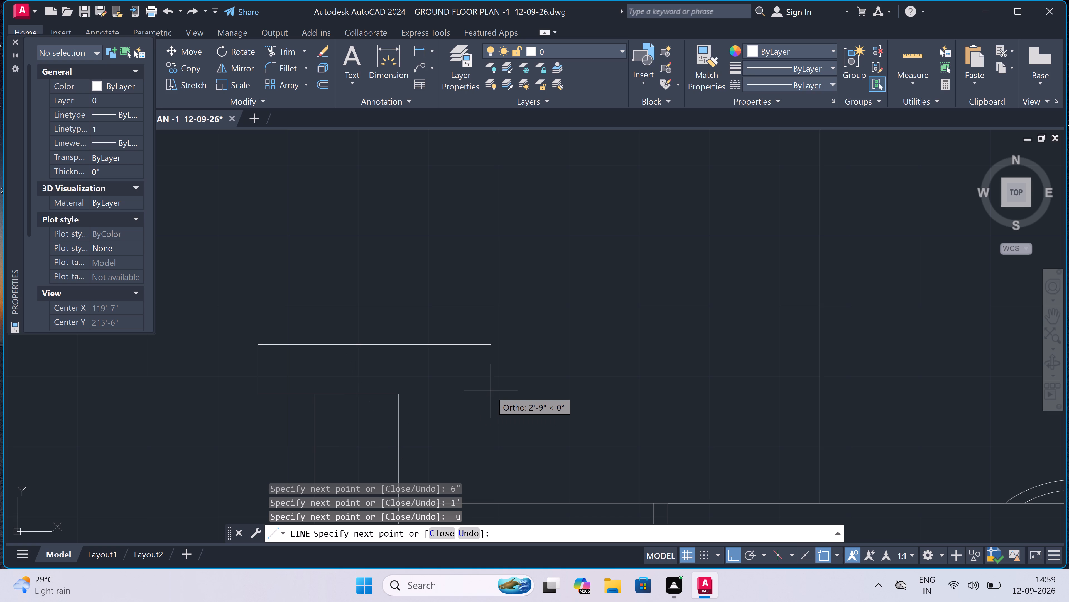
Draw the cap's top edge to the right as consecutive line segments of 8", 1' and 8".
type("8\"")
key("space")
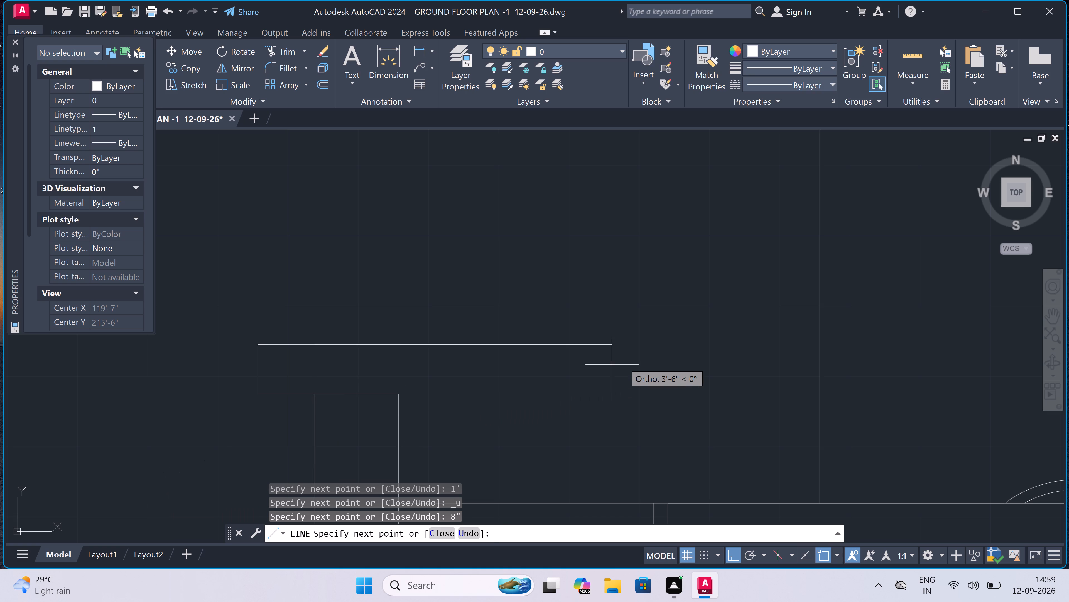
type("1'")
key("space")
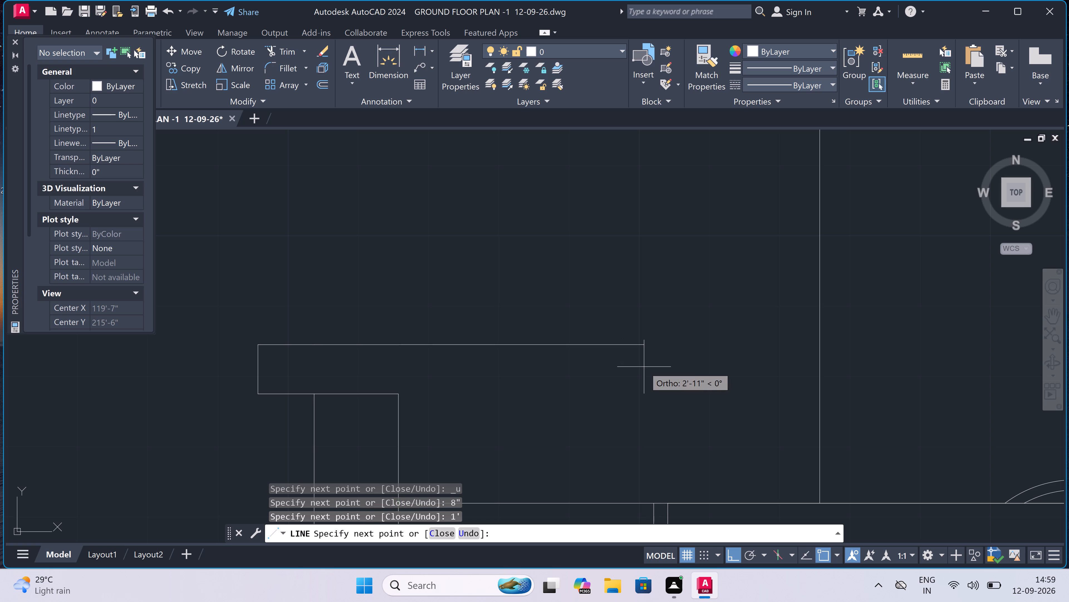
type("8\"")
key("space")
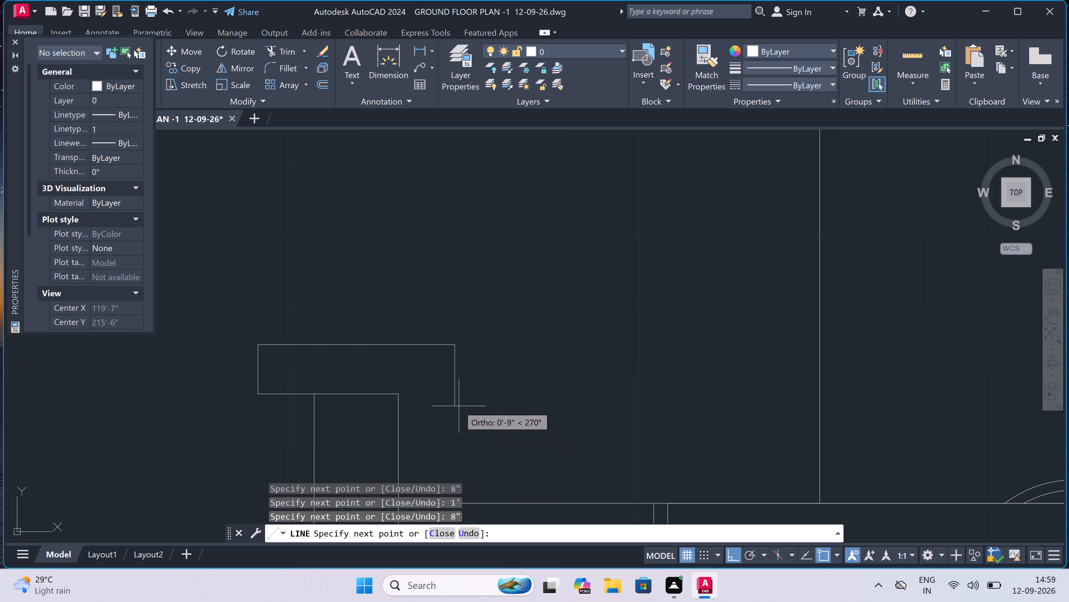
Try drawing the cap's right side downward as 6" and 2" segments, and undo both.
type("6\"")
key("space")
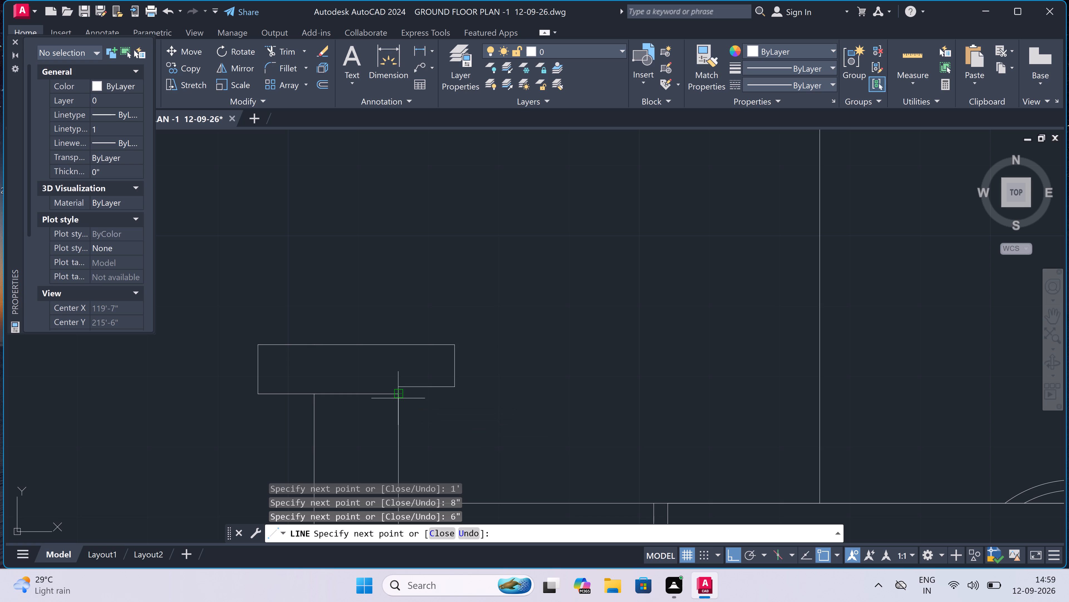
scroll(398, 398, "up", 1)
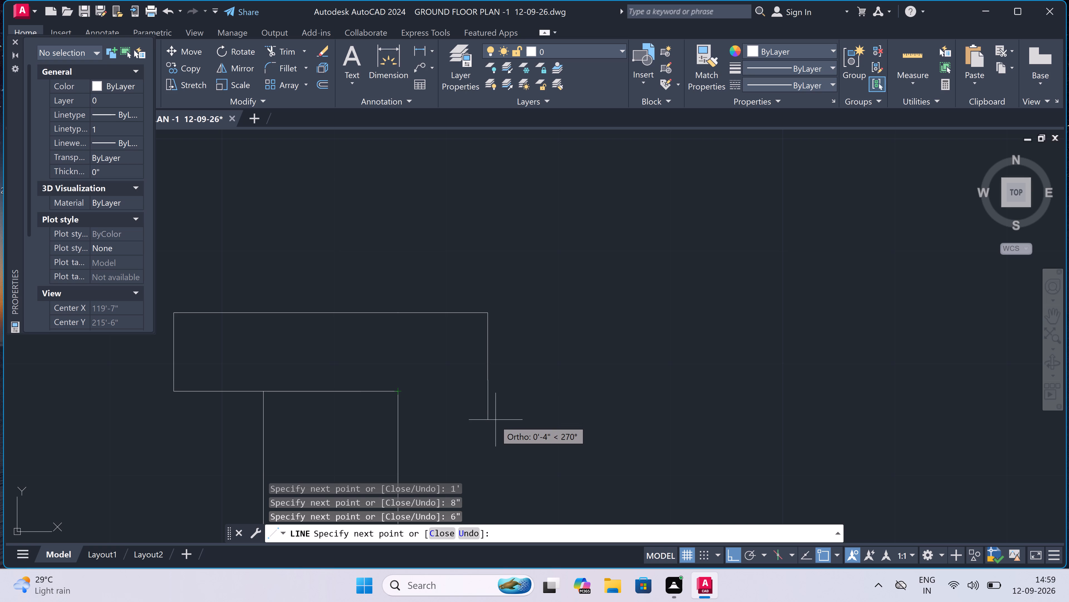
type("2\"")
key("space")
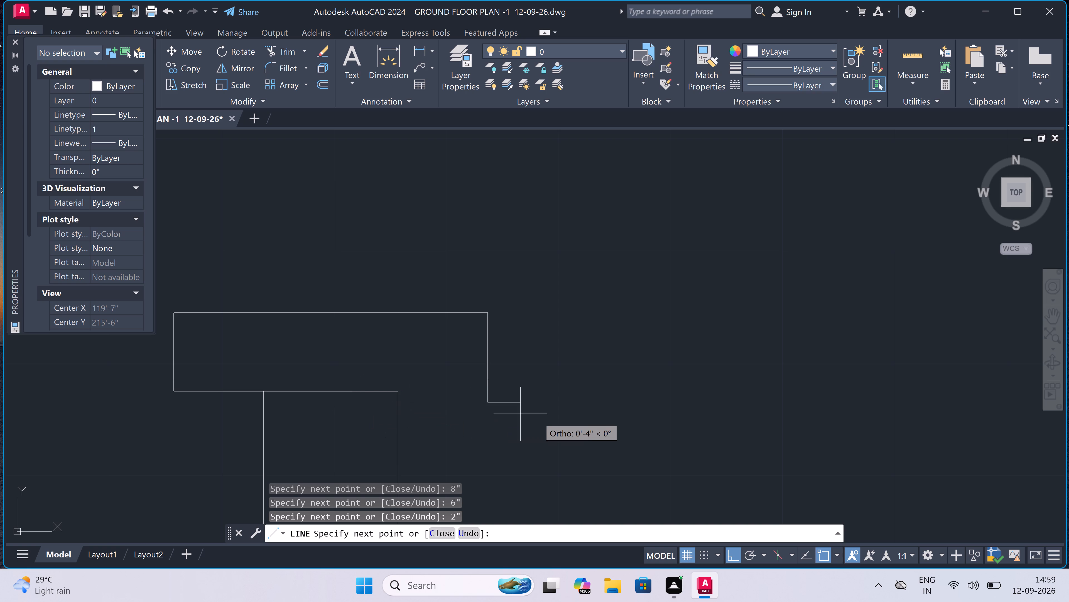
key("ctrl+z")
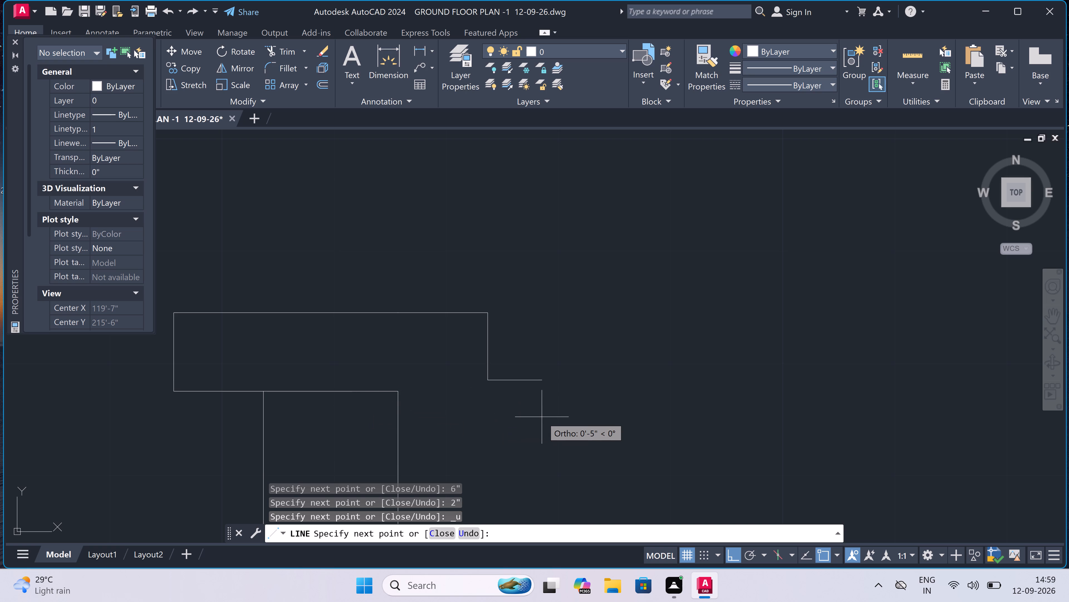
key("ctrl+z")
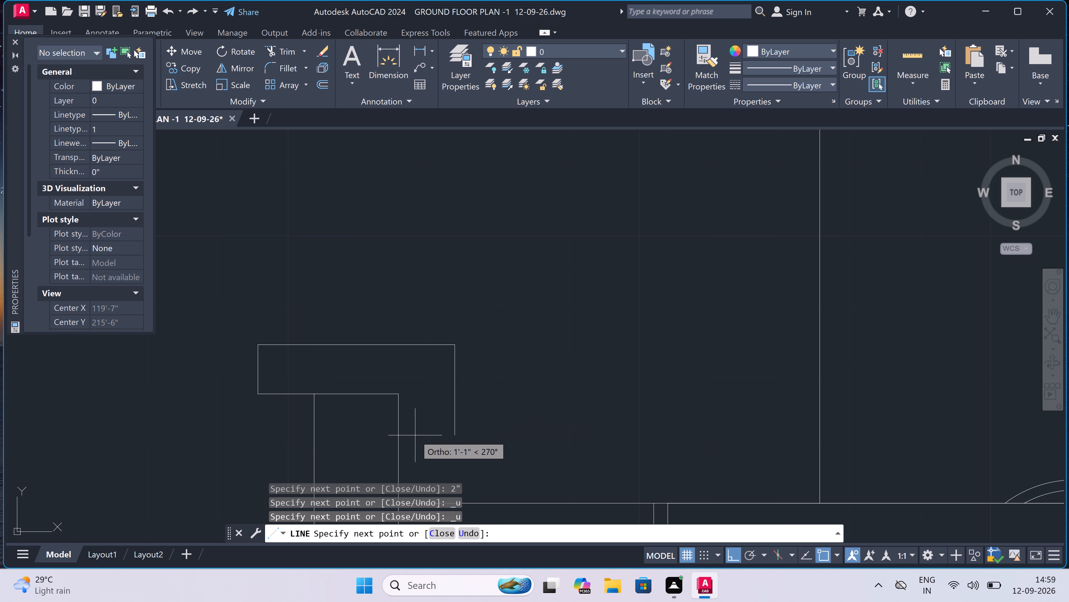
Draw the cap's right side down 6" and 1", and close the underside at the pillar's top-right corner.
key("6")
type("\"")
key("space")
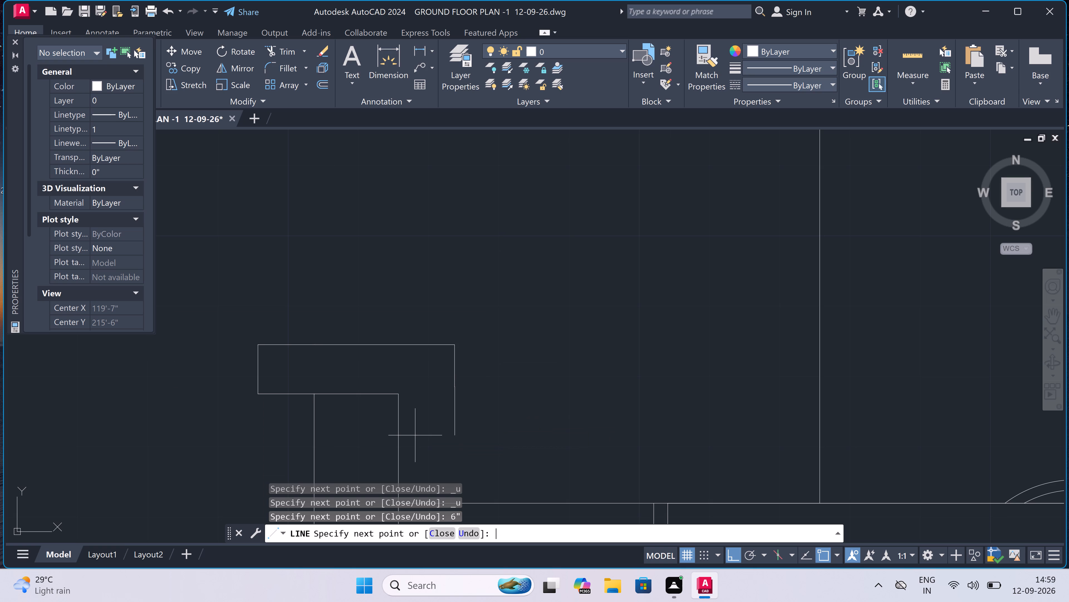
scroll(393, 390, "up", 3)
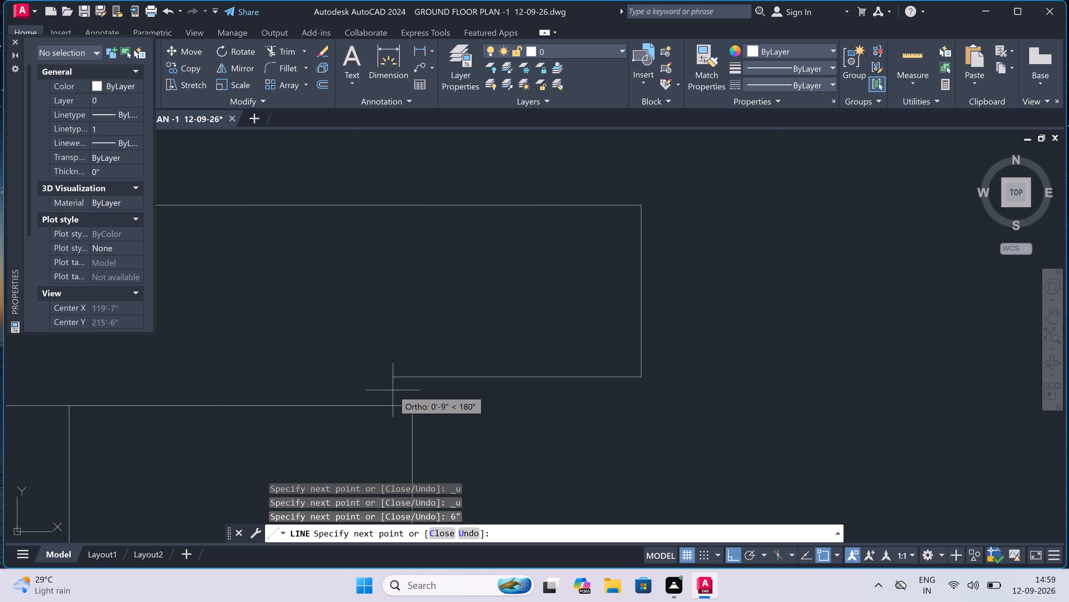
scroll(393, 389, "down", 2)
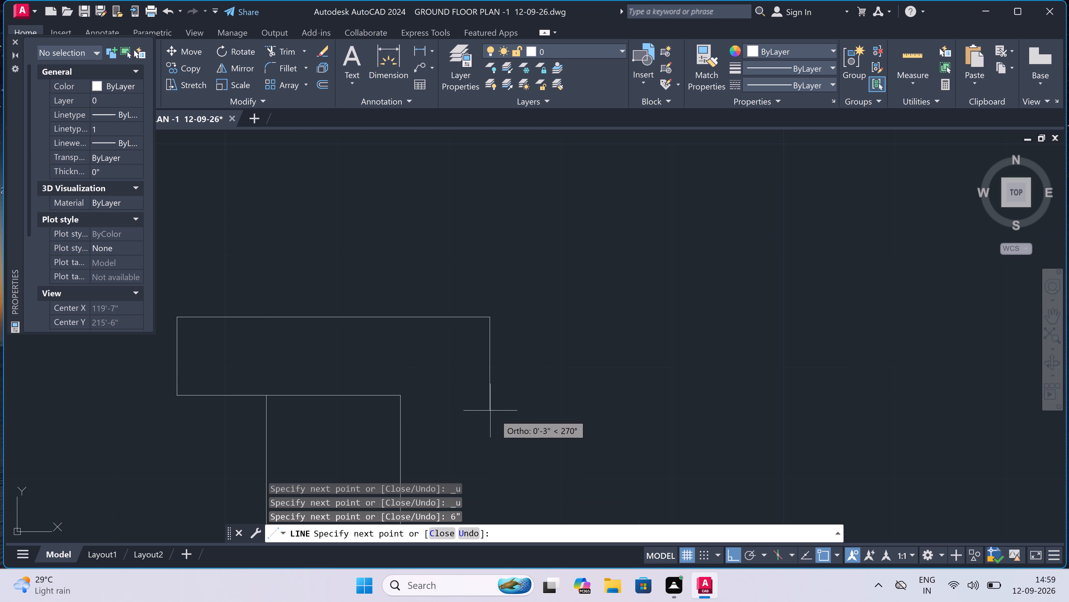
type("1\"")
key("space")
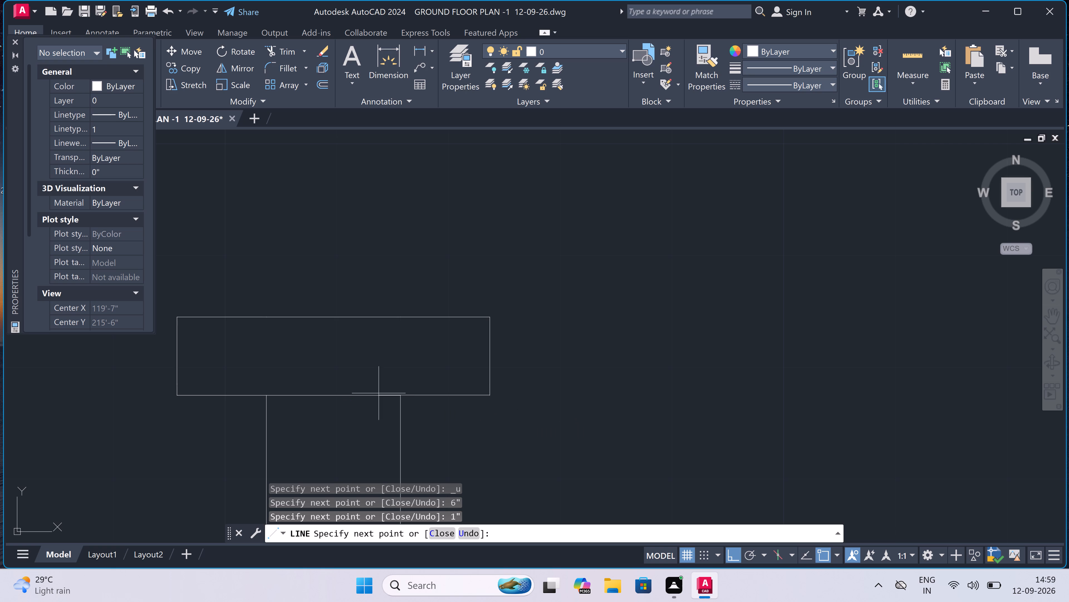
left_click(403, 396)
key("Escape")
Start the cap on the Elevation's middle gate pillar with a line from its top-left corner, 8" left and 7" up.
scroll(402, 395, "down", 8)
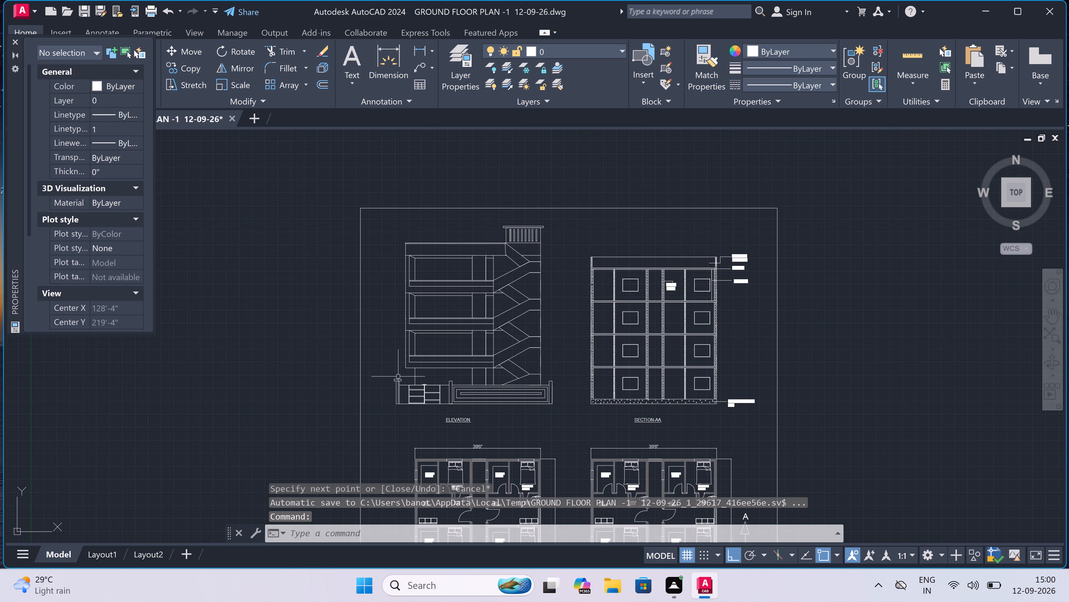
scroll(445, 382, "up", 3)
scroll(477, 379, "up", 1)
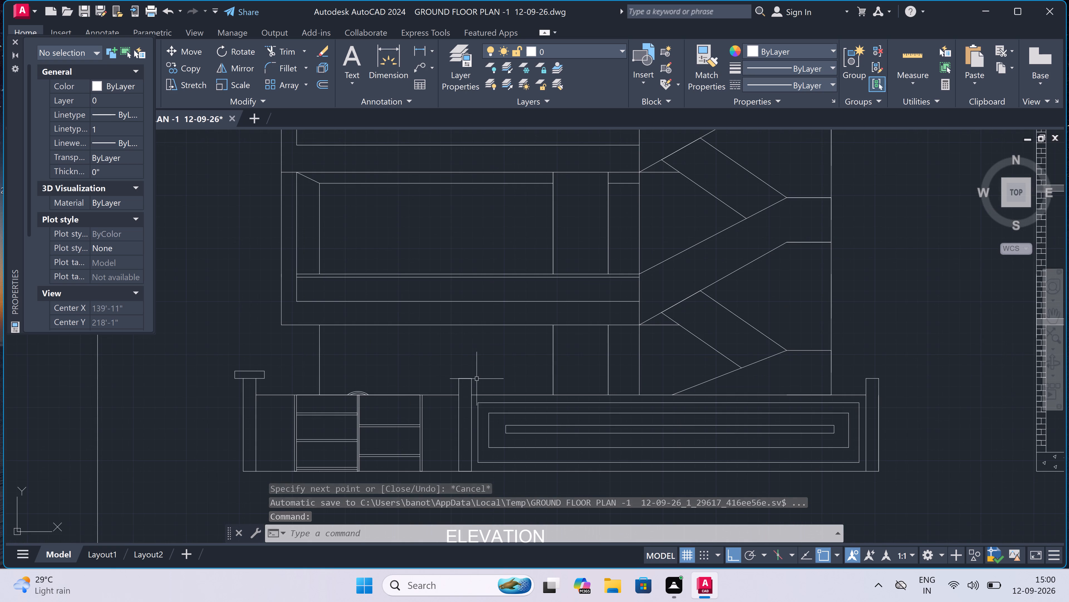
scroll(477, 379, "up", 1)
key("l")
key("space")
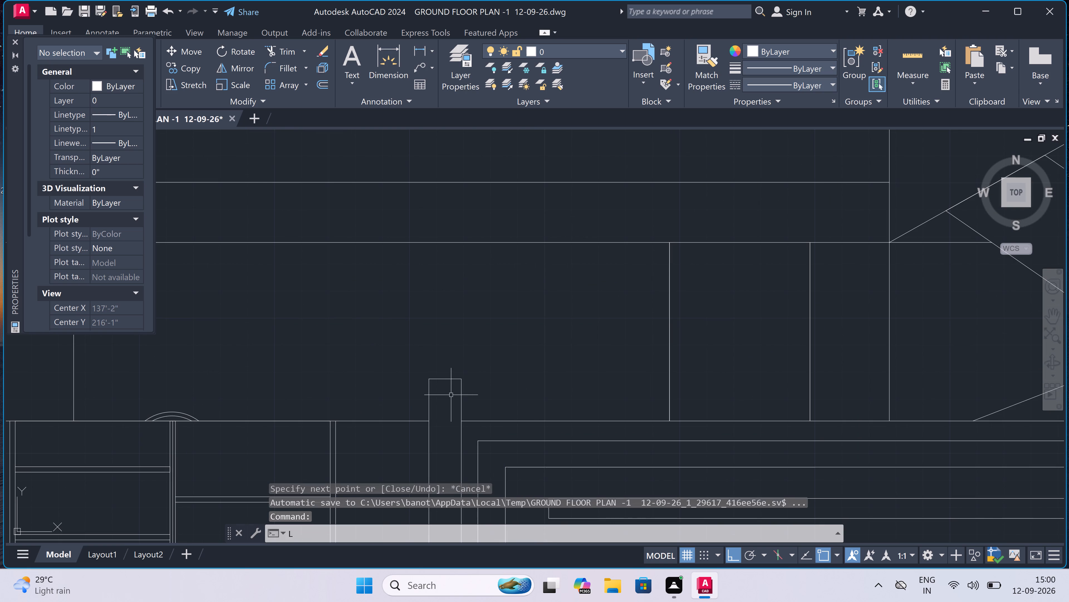
left_click(431, 379)
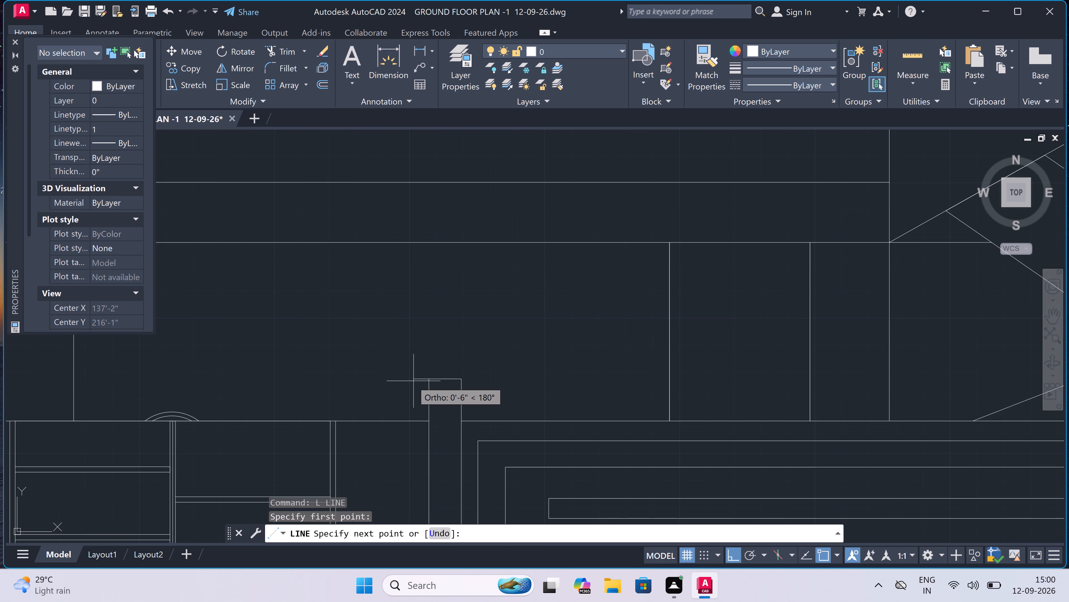
type("8\"")
key("space")
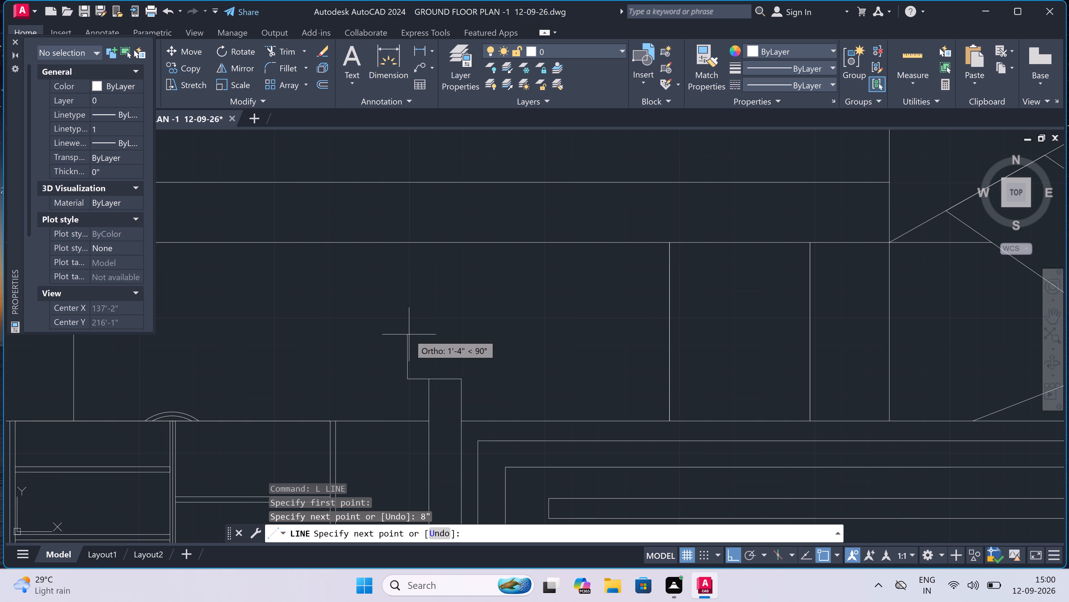
type("7\"")
key("space")
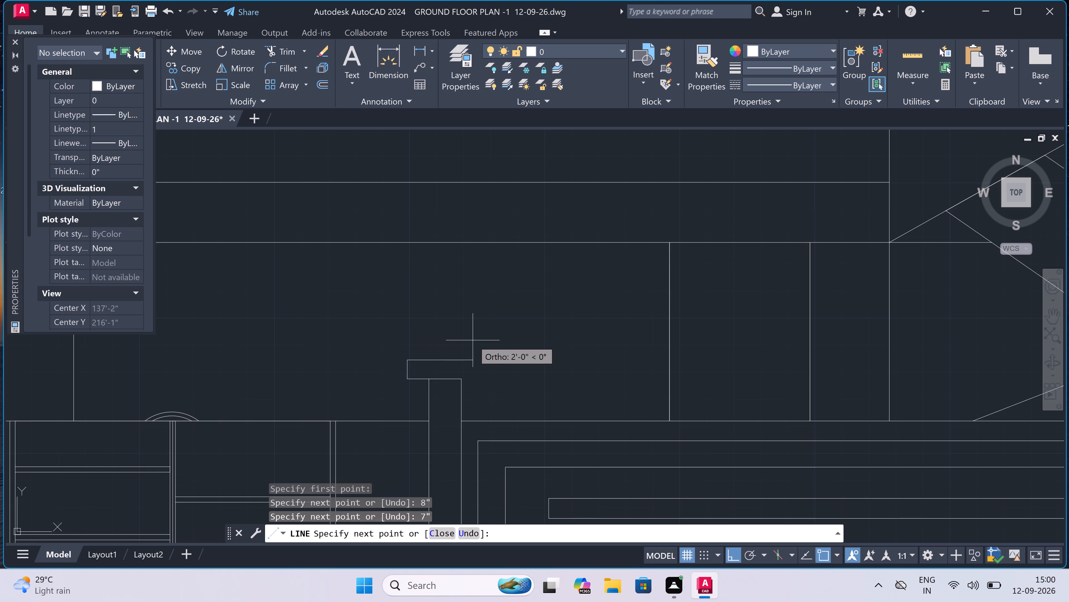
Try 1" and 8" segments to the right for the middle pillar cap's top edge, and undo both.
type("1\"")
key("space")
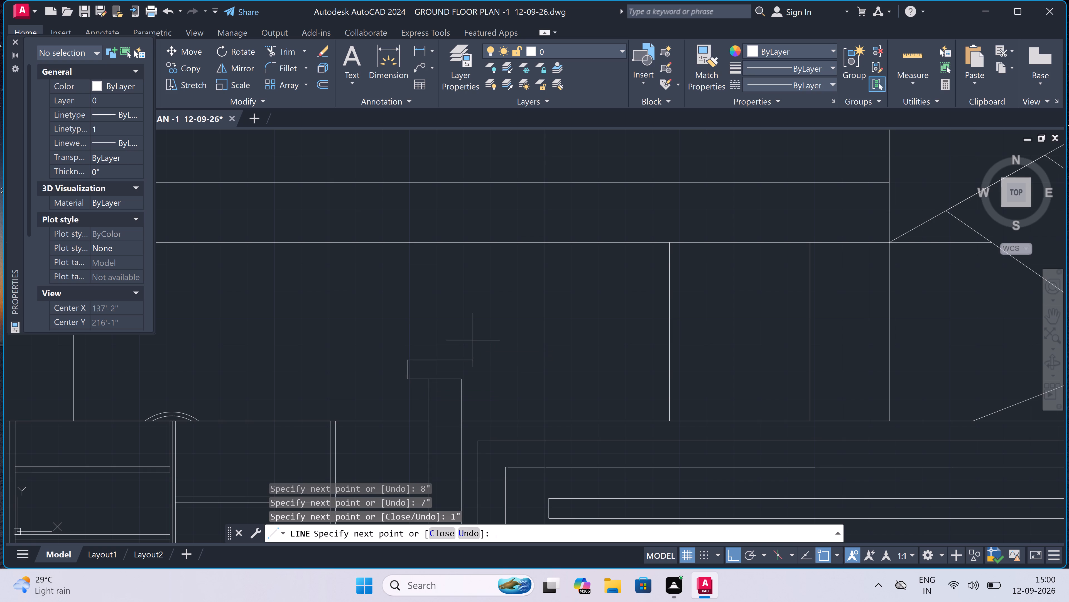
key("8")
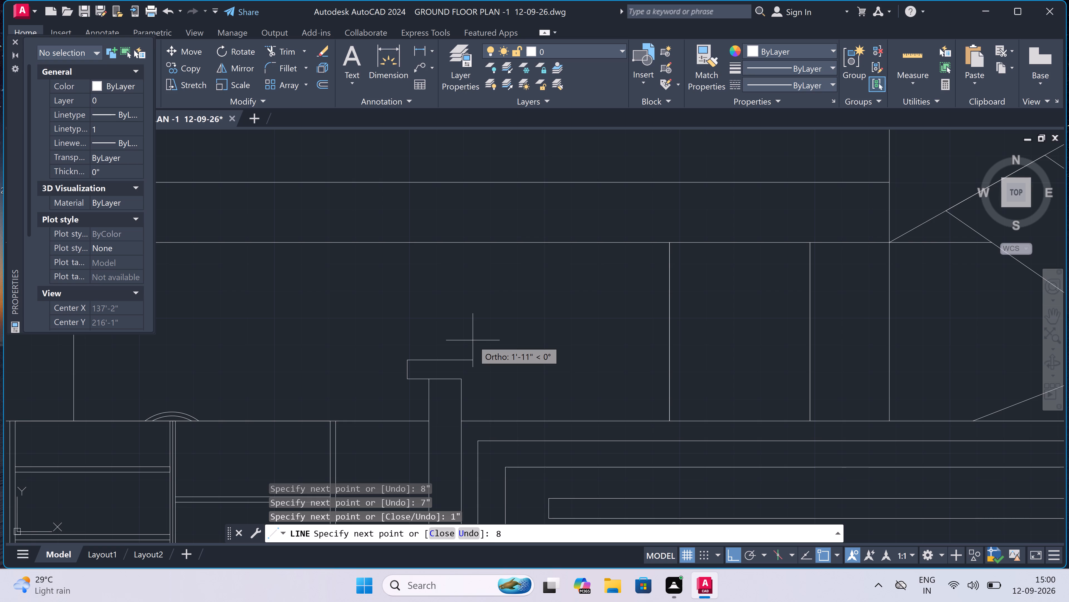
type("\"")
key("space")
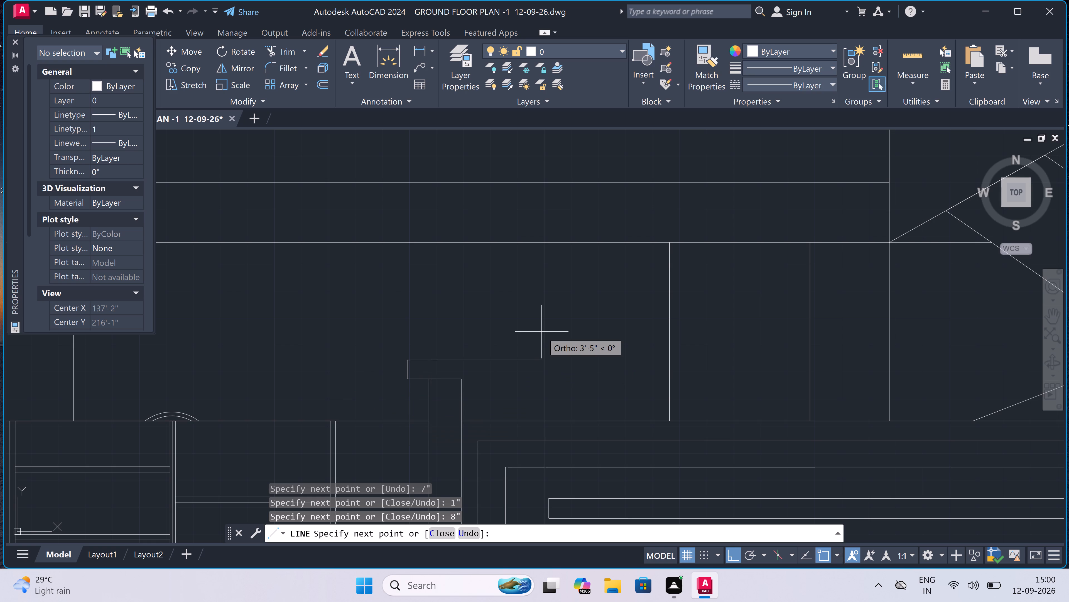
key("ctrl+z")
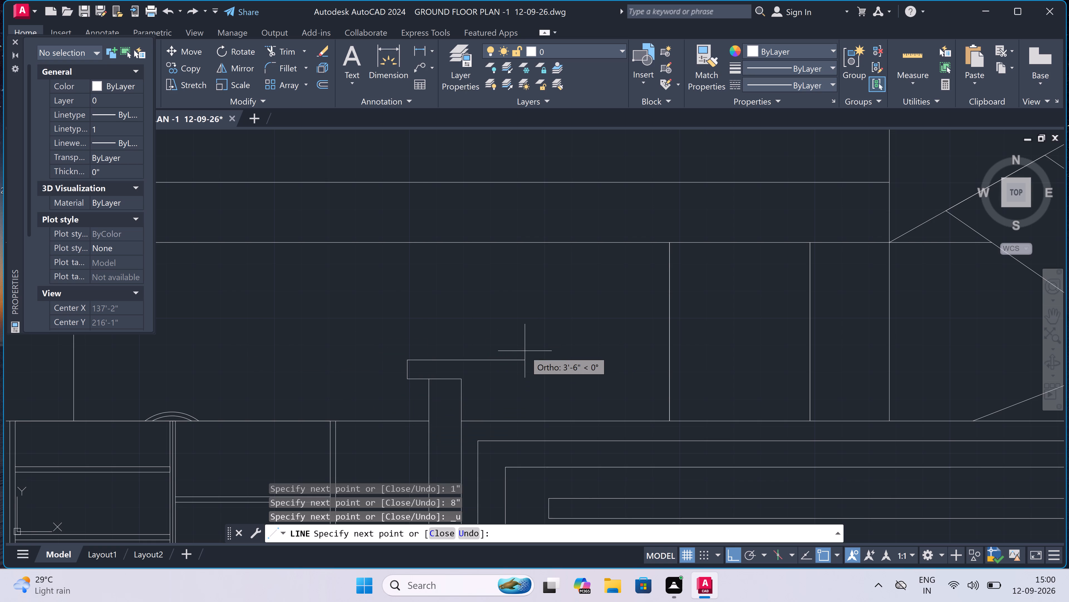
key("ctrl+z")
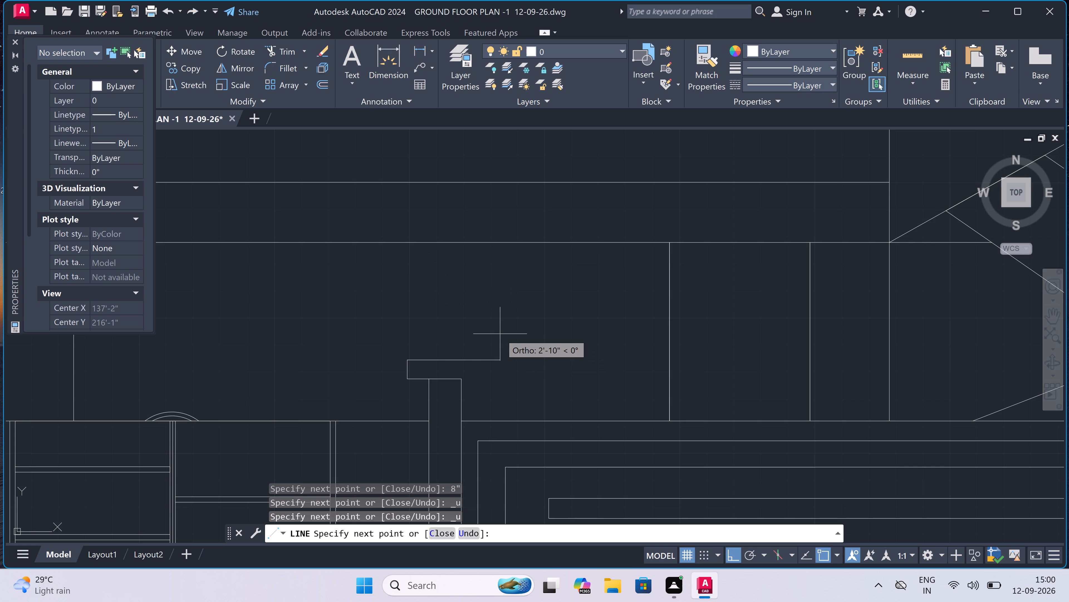
Complete the middle pillar cap with 8", 1' and 8" segments right, 7" down, and a closing line to the pillar's top-right corner.
type("8\"")
key("space")
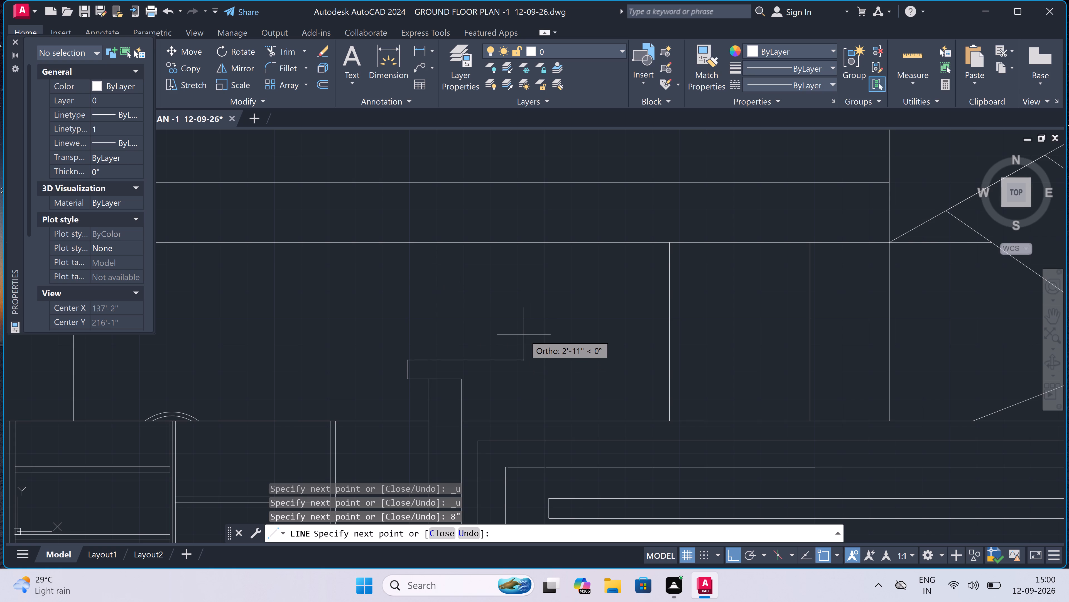
type("1'")
key("space")
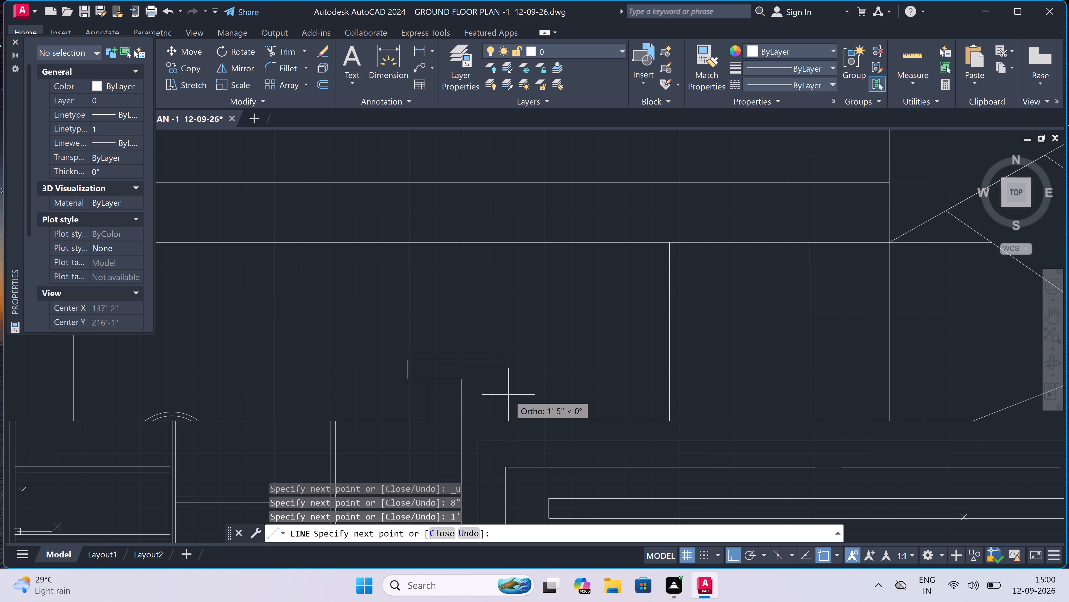
key("8")
type("\"")
key("space")
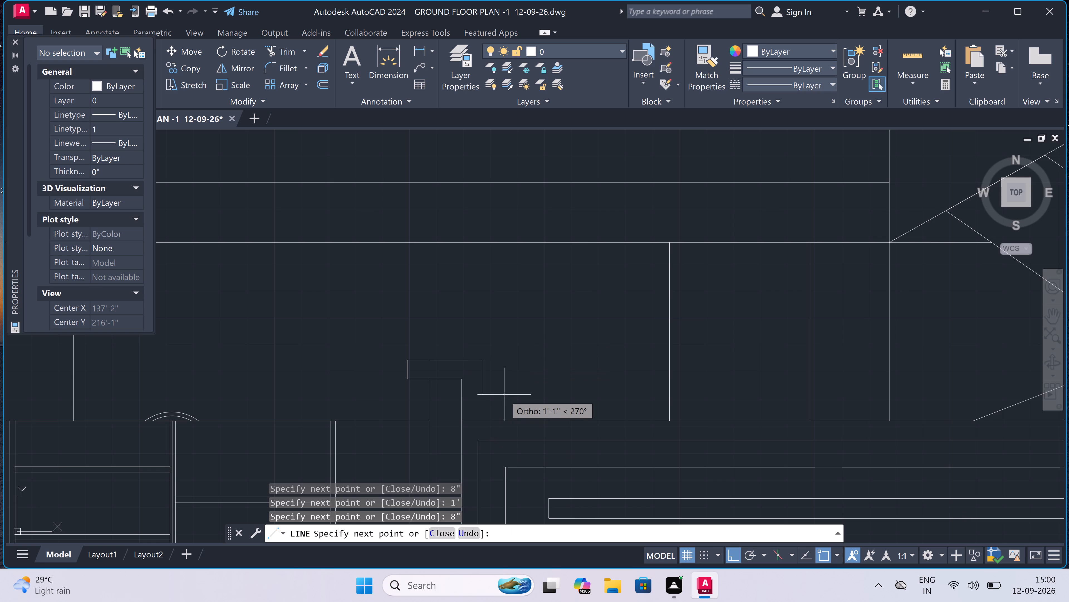
type("7\"")
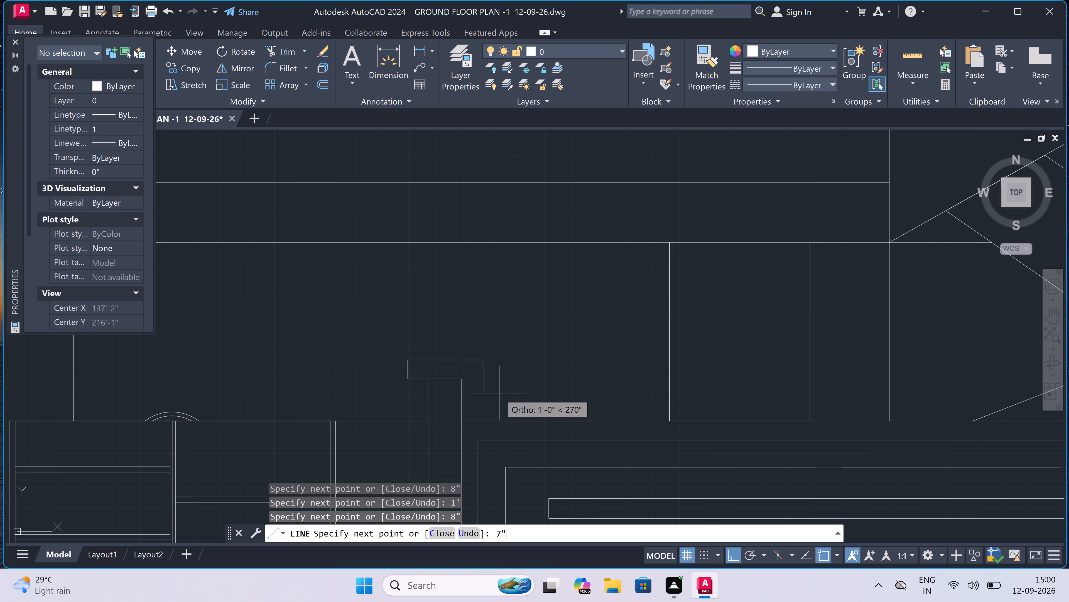
key("space")
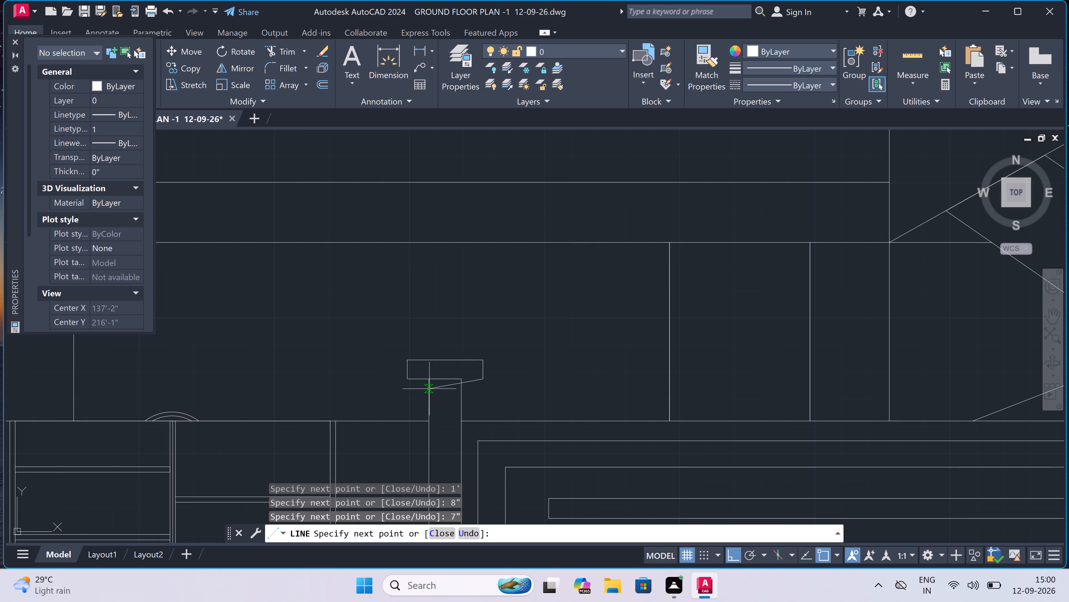
scroll(474, 372, "up", 4)
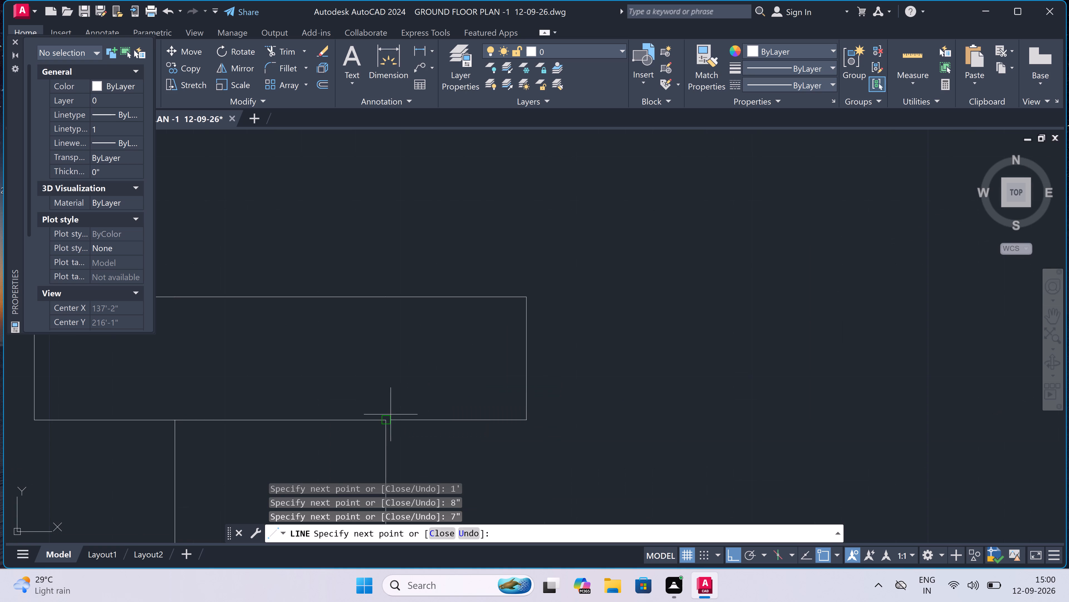
left_click(386, 418)
key("Escape")
Start the cap on the compound wall's right-end pillar with a line from its top-left corner, 8" left and 7" up.
scroll(404, 363, "down", 2)
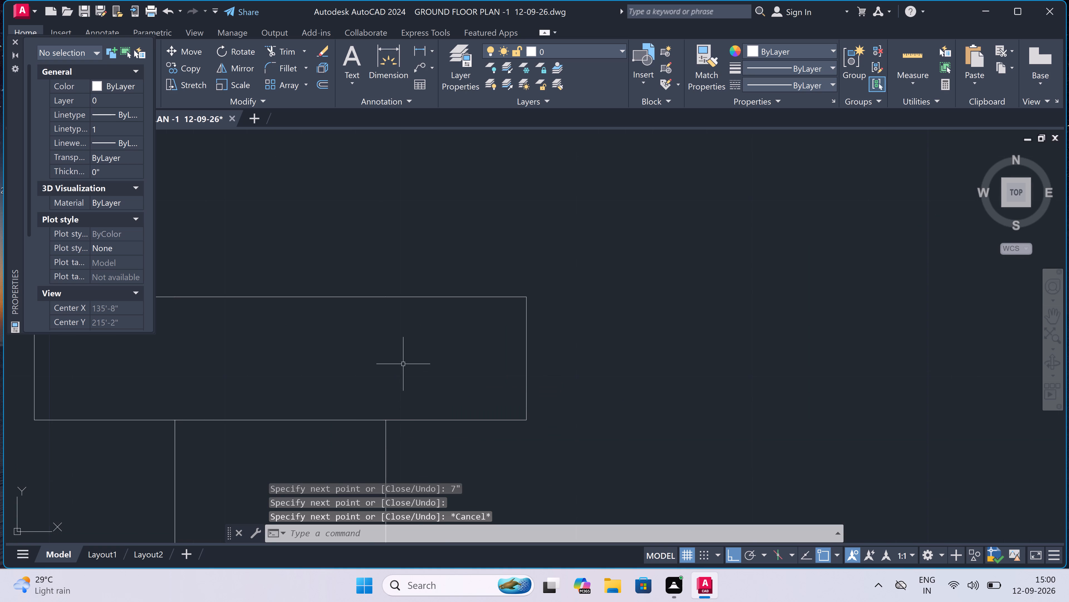
scroll(404, 363, "down", 6)
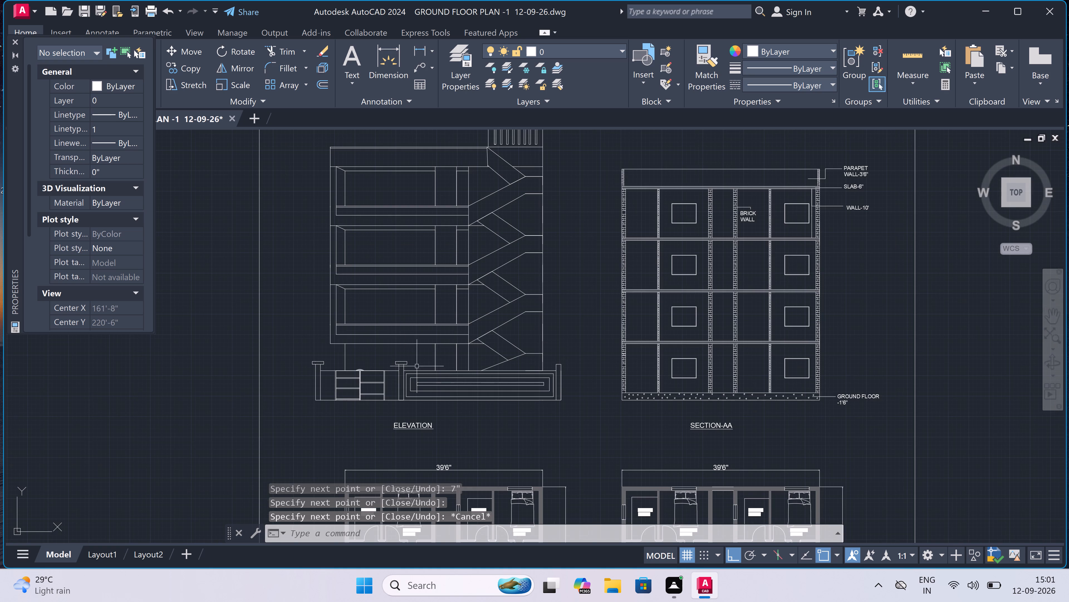
scroll(590, 375, "up", 2)
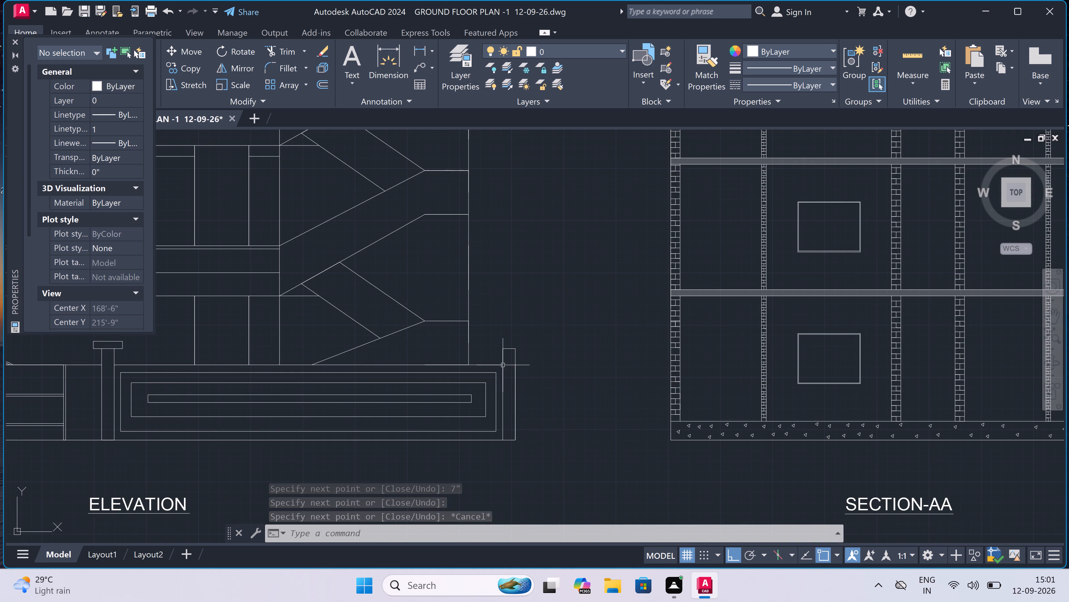
scroll(501, 353, "up", 2)
key("l")
key("space")
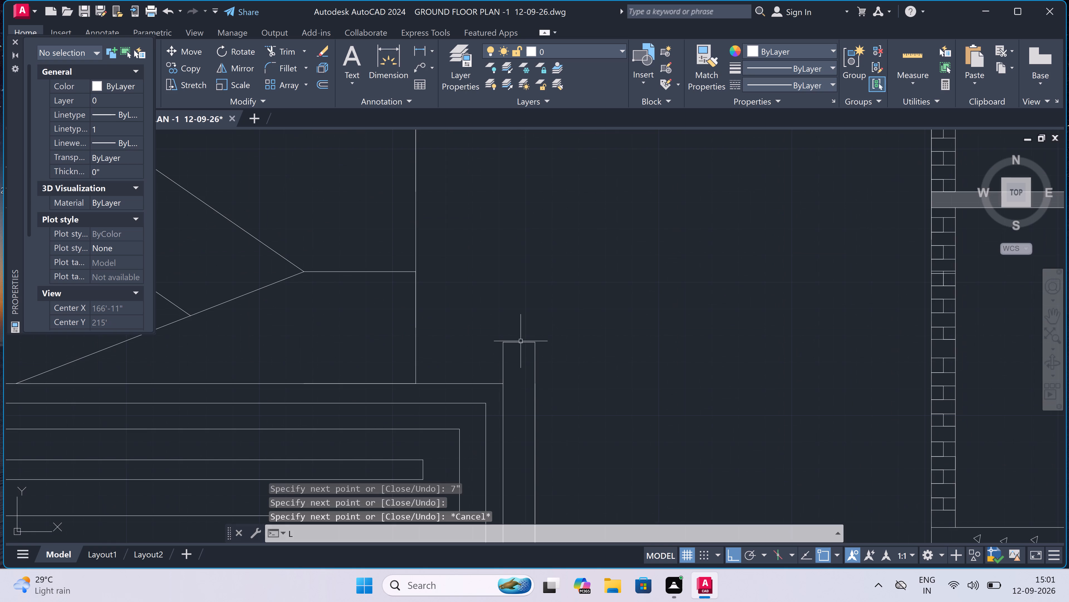
left_click(503, 343)
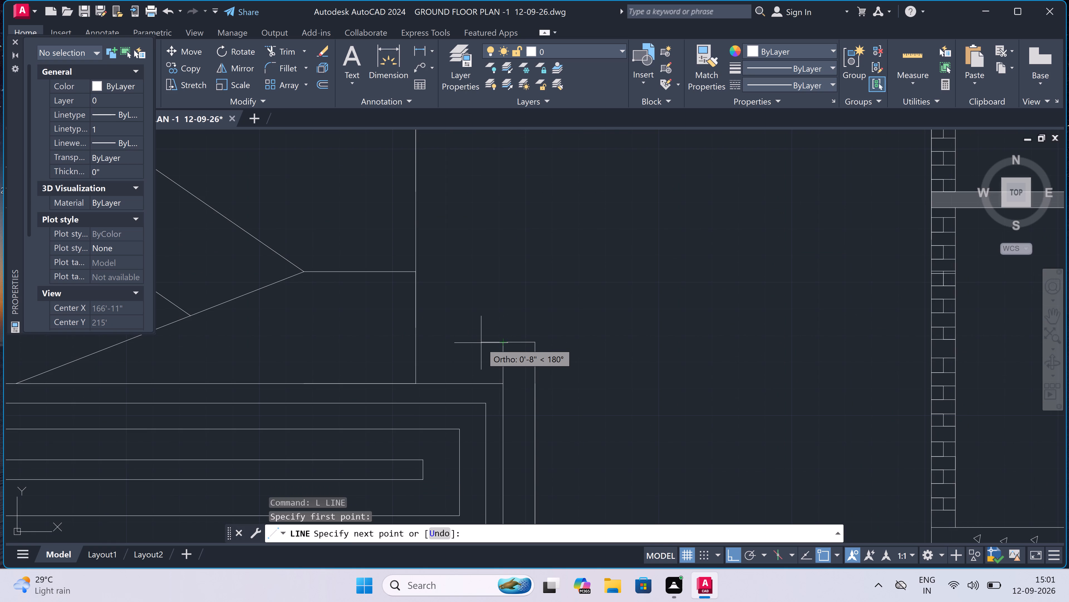
type("8\"")
key("space")
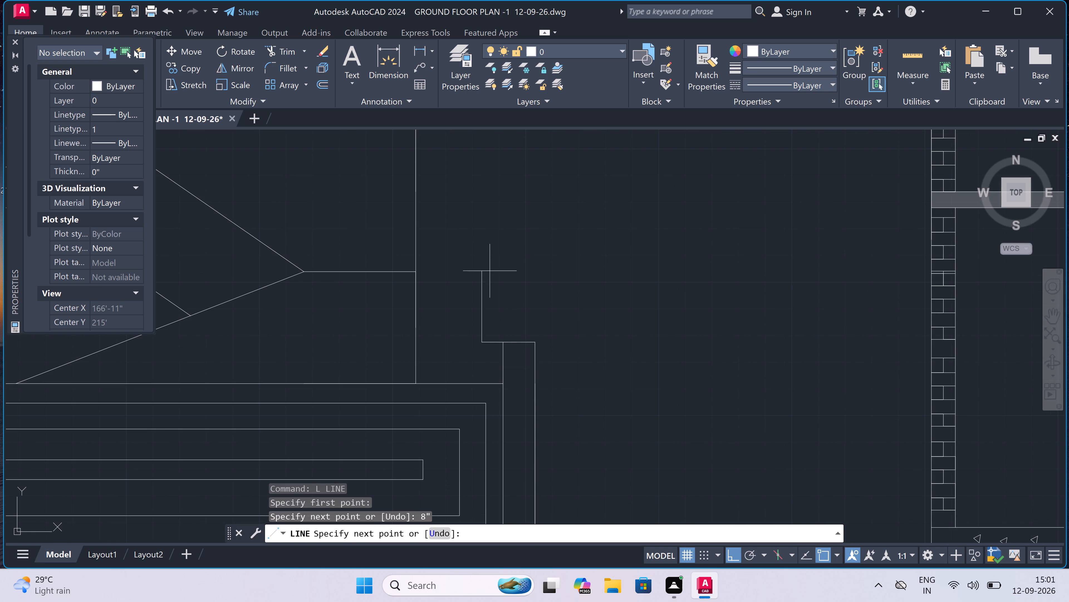
type("7\"")
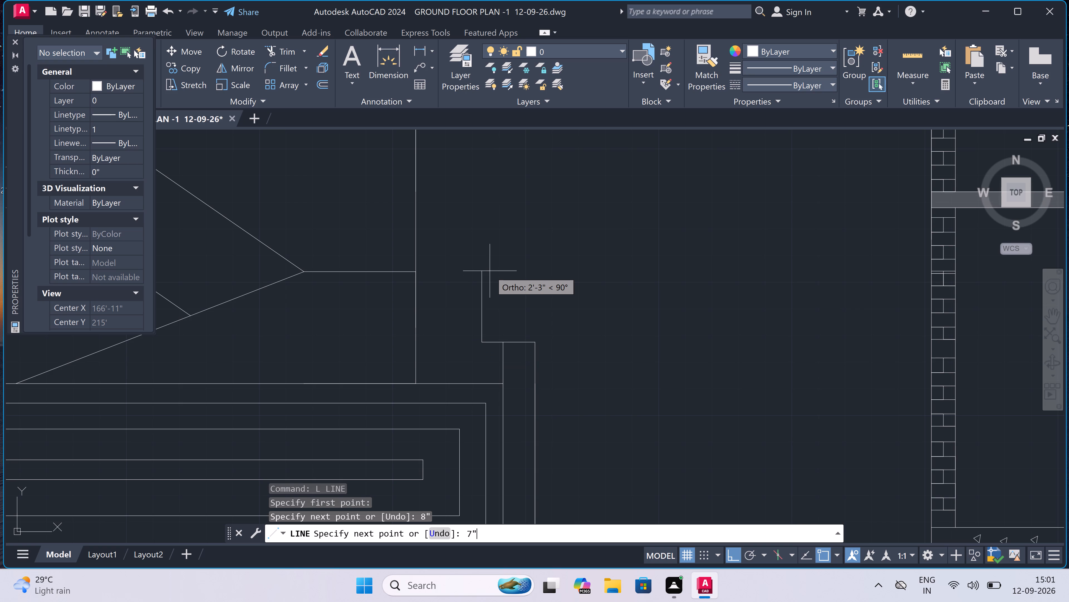
key("space")
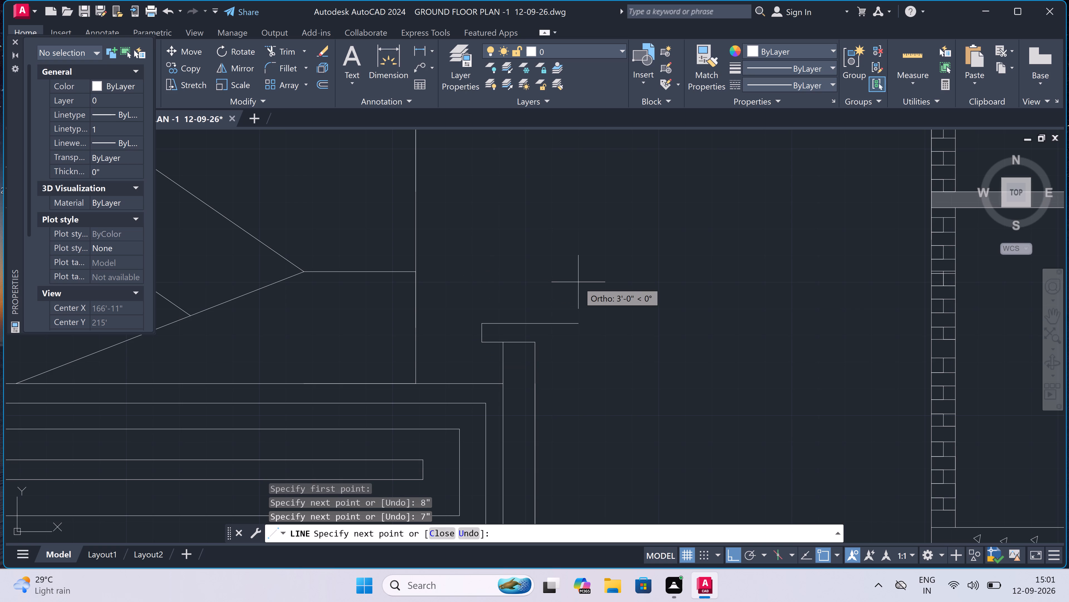
Complete the right-end pillar cap with 8", 1' and 8" segments right, 7" down, and a closing line to the pillar's top-right corner.
type("8\" 1'")
key("space")
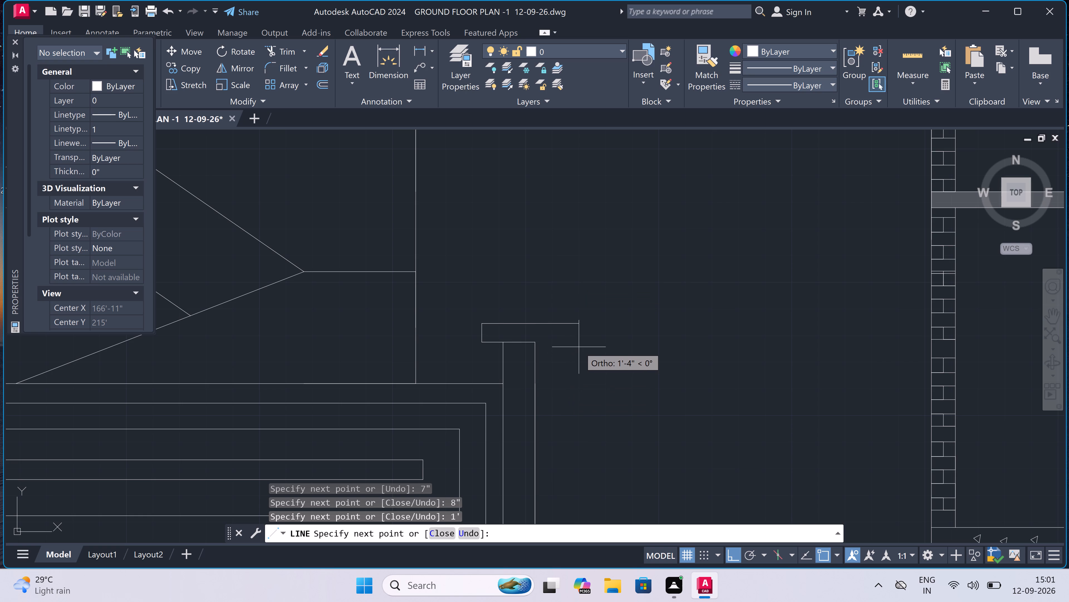
type("8\"")
key("space")
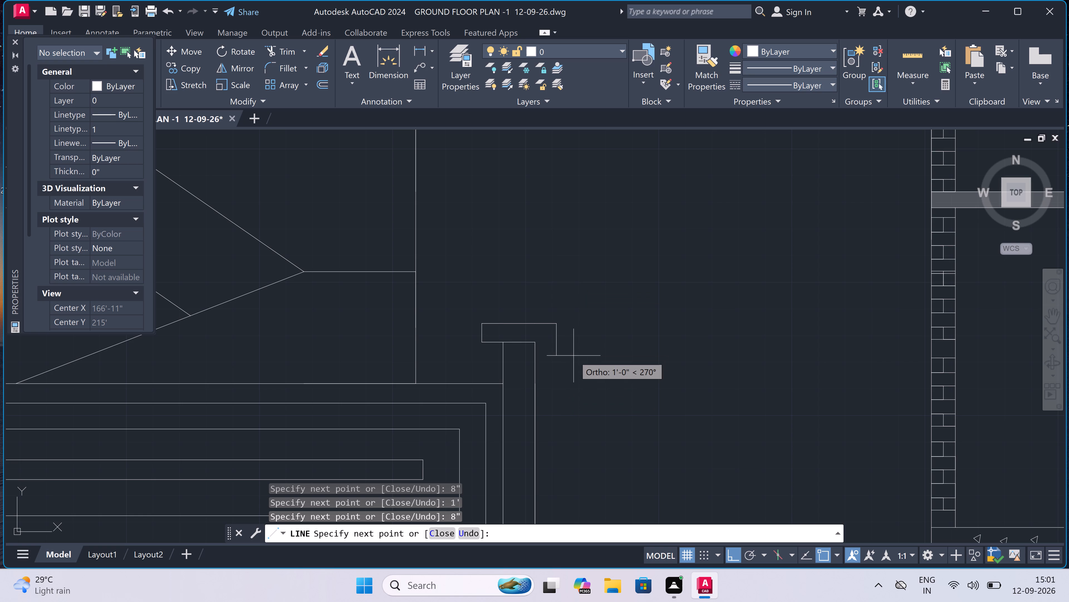
key("7")
type("\"")
key("space")
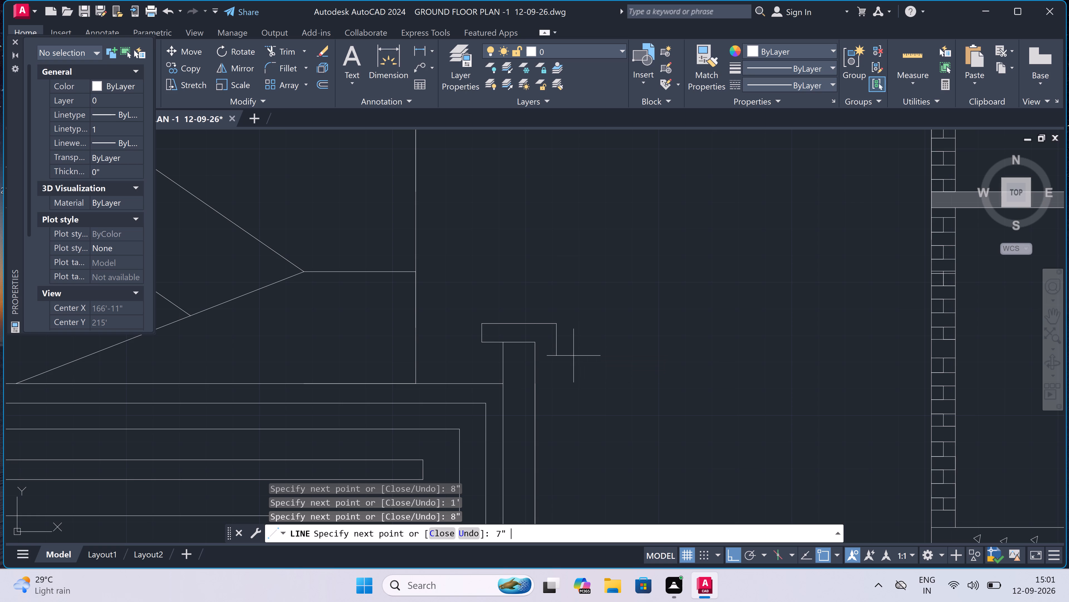
scroll(539, 344, "up", 3)
left_click(524, 335)
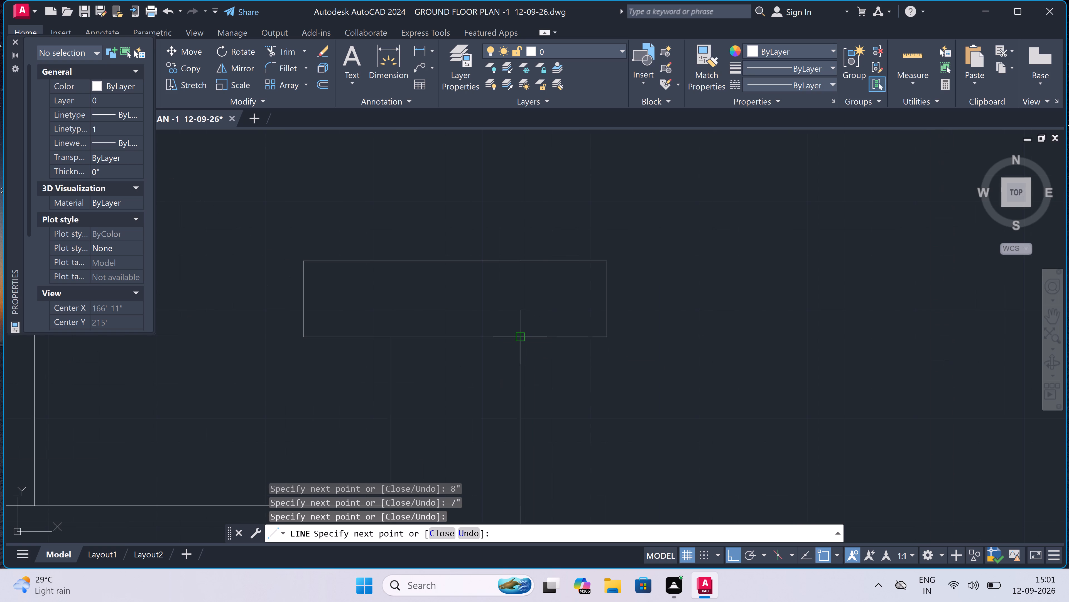
key("Escape")
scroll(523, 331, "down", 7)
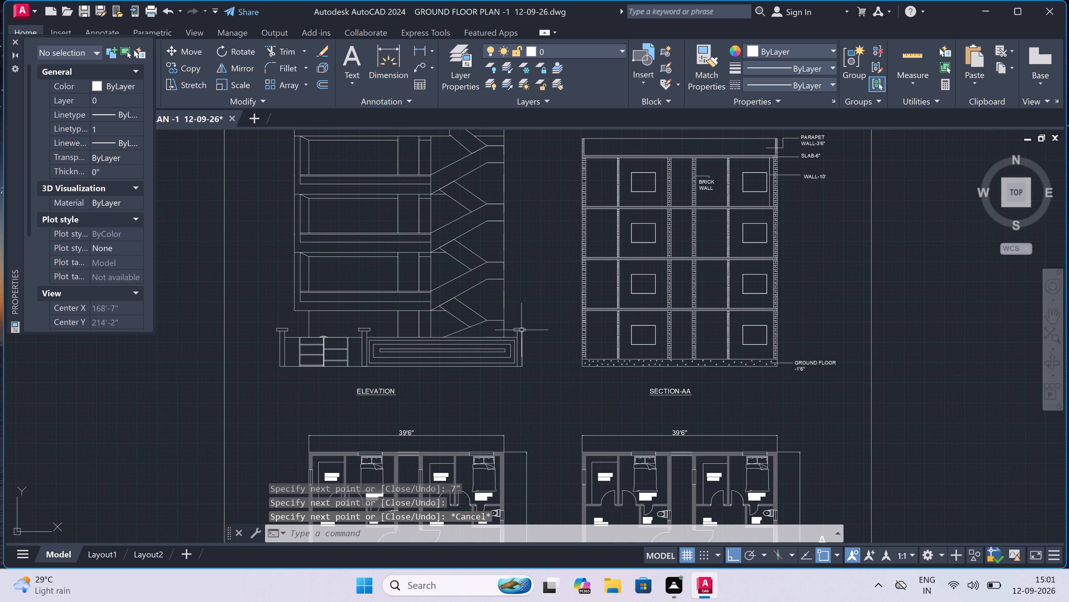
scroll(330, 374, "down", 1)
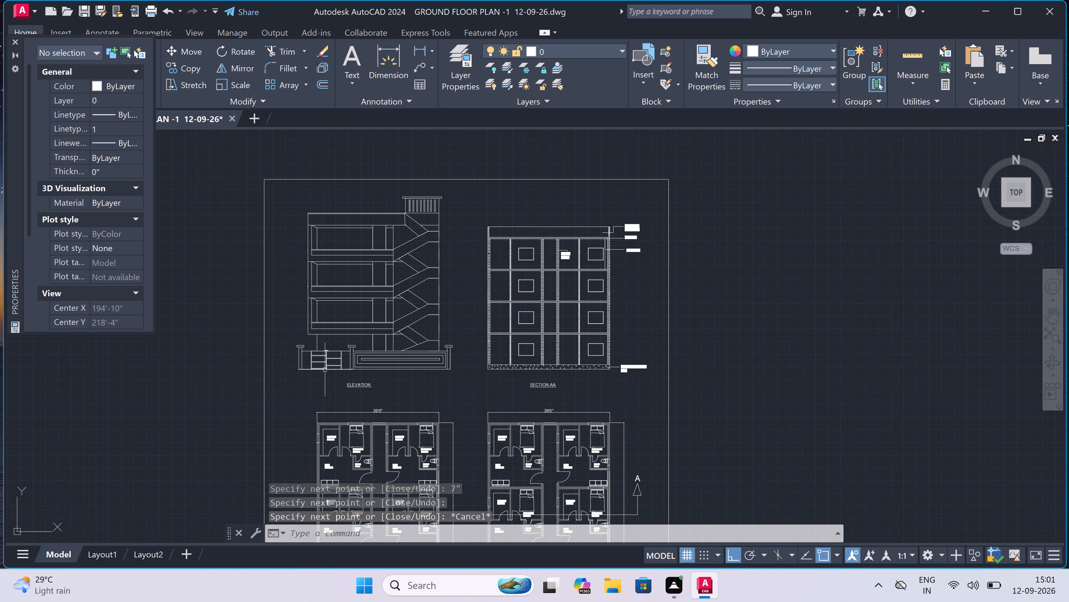
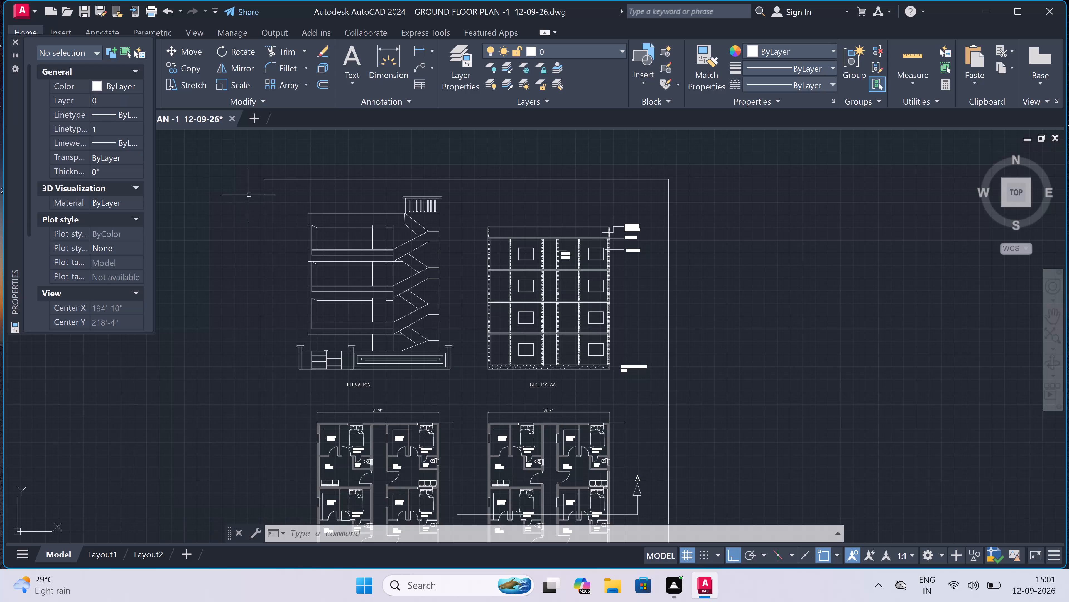
Look over the Elevation and Section-AA drawings for details still missing.
scroll(255, 193, "up", 2)
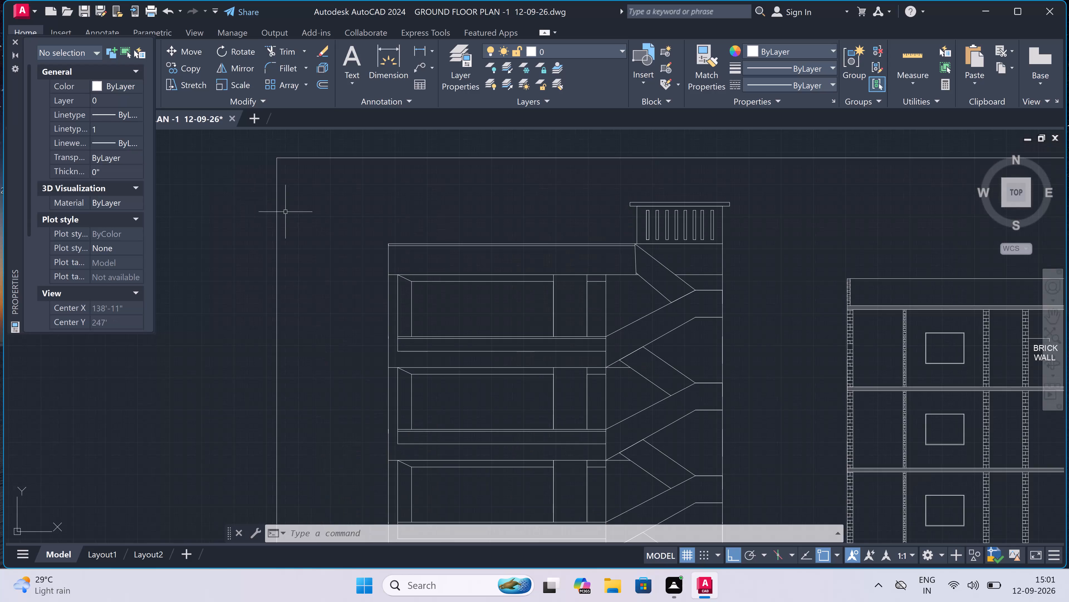
scroll(376, 253, "up", 1)
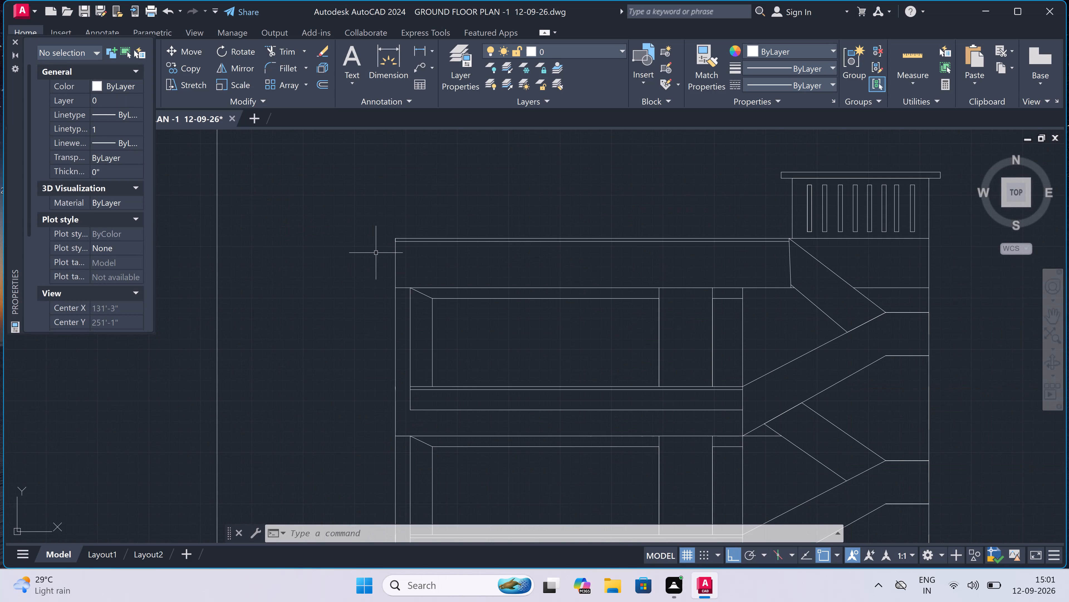
scroll(376, 253, "down", 1)
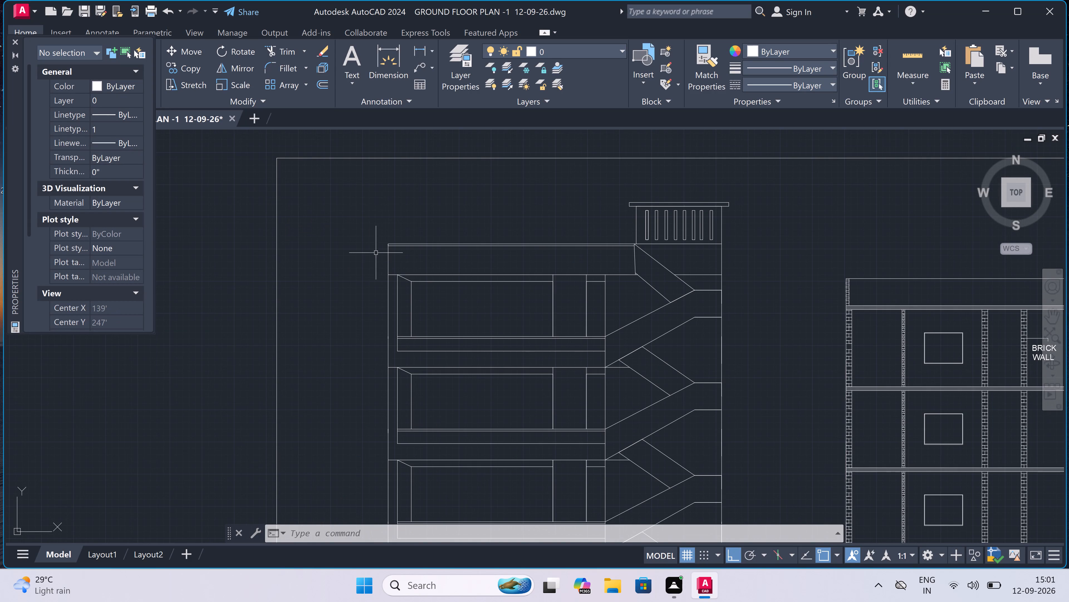
scroll(377, 253, "down", 1)
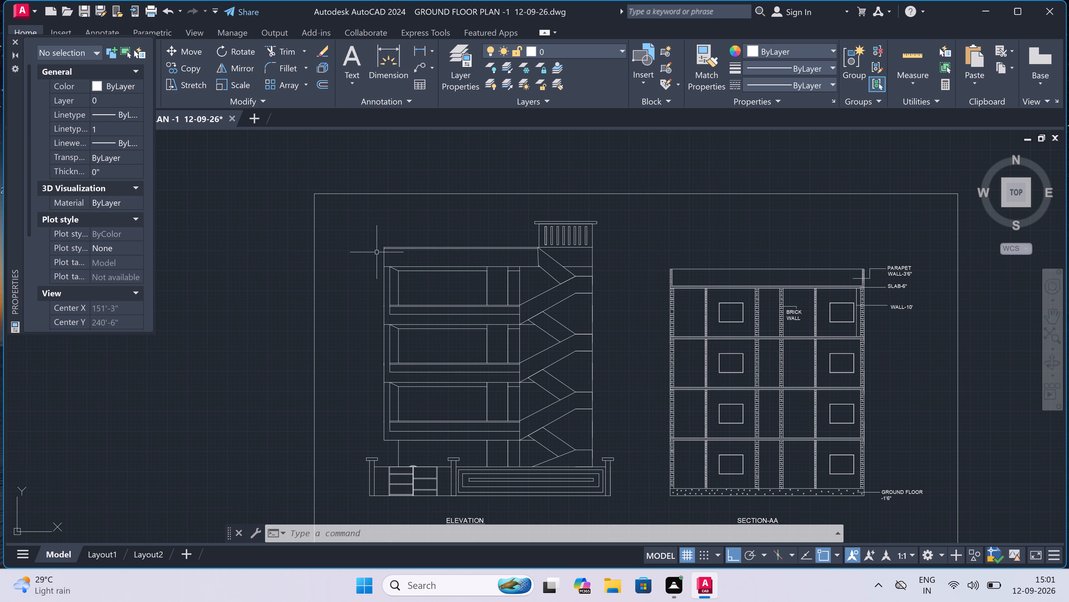
scroll(376, 252, "down", 1)
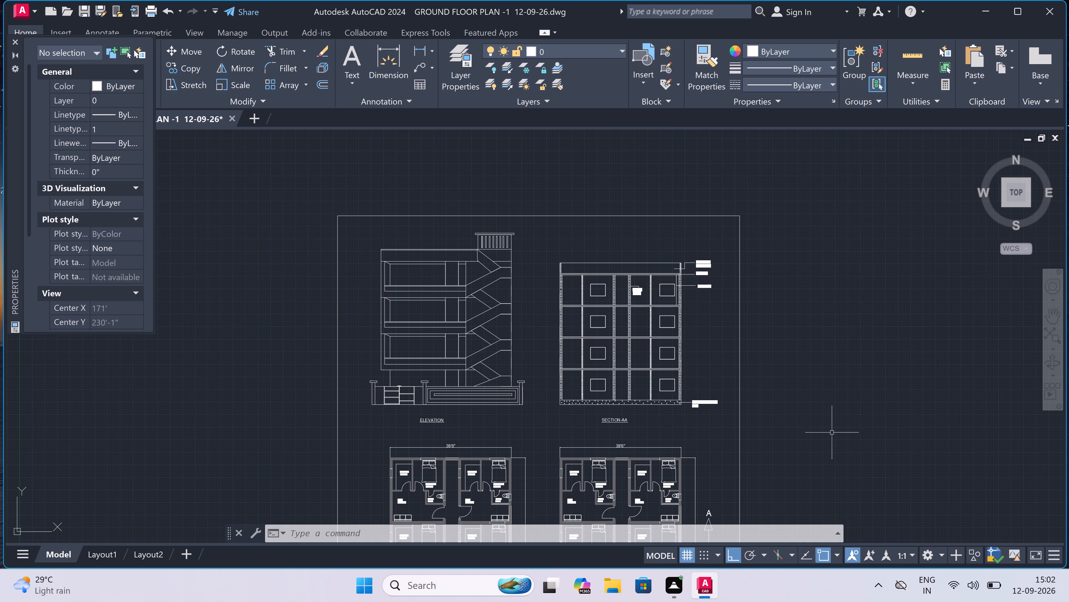
scroll(733, 391, "up", 3)
scroll(733, 391, "down", 2)
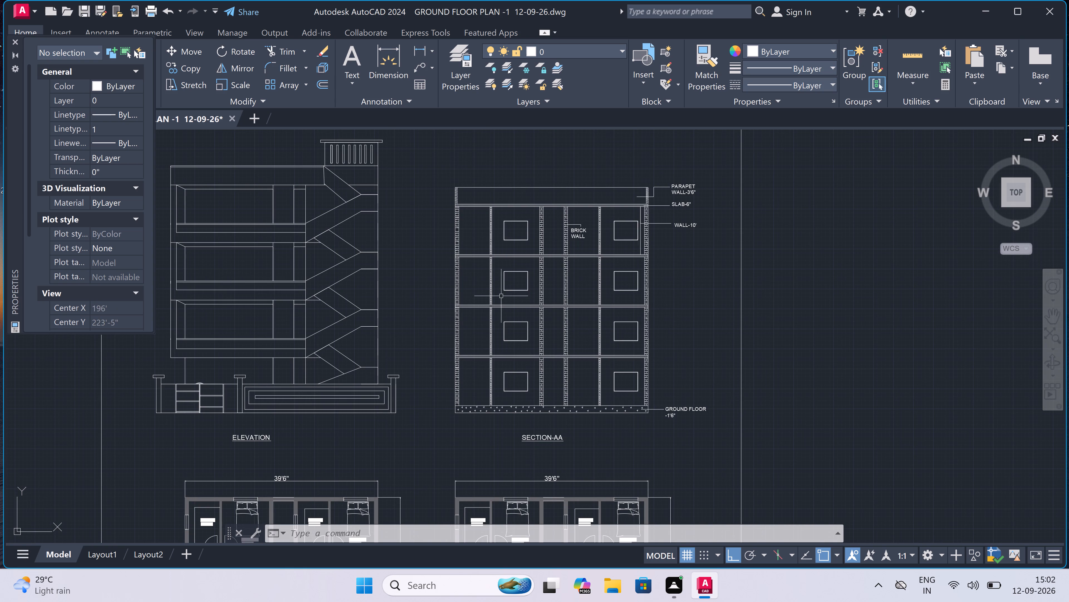
Draw a vertical centre line between the inner frame edges of the top-floor left window in Section-AA.
scroll(506, 210, "up", 4)
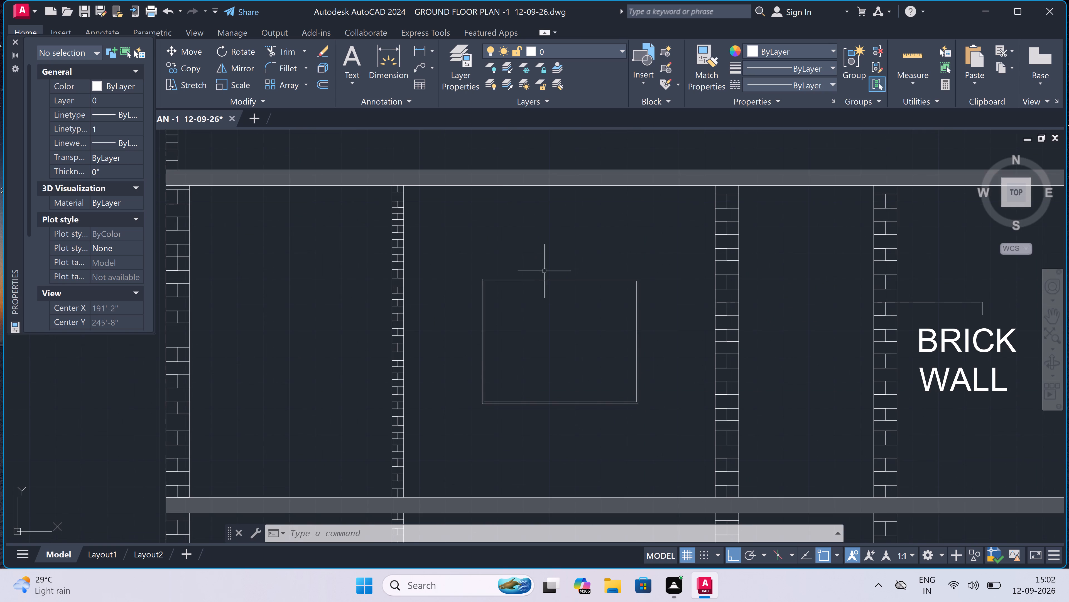
key("l")
key("space")
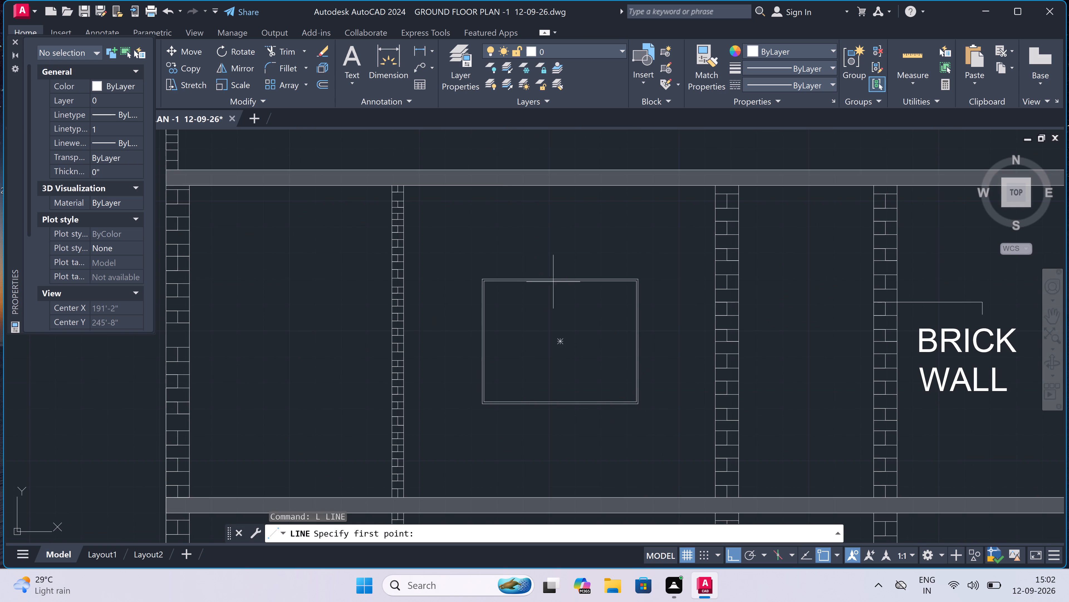
scroll(560, 281, "up", 3)
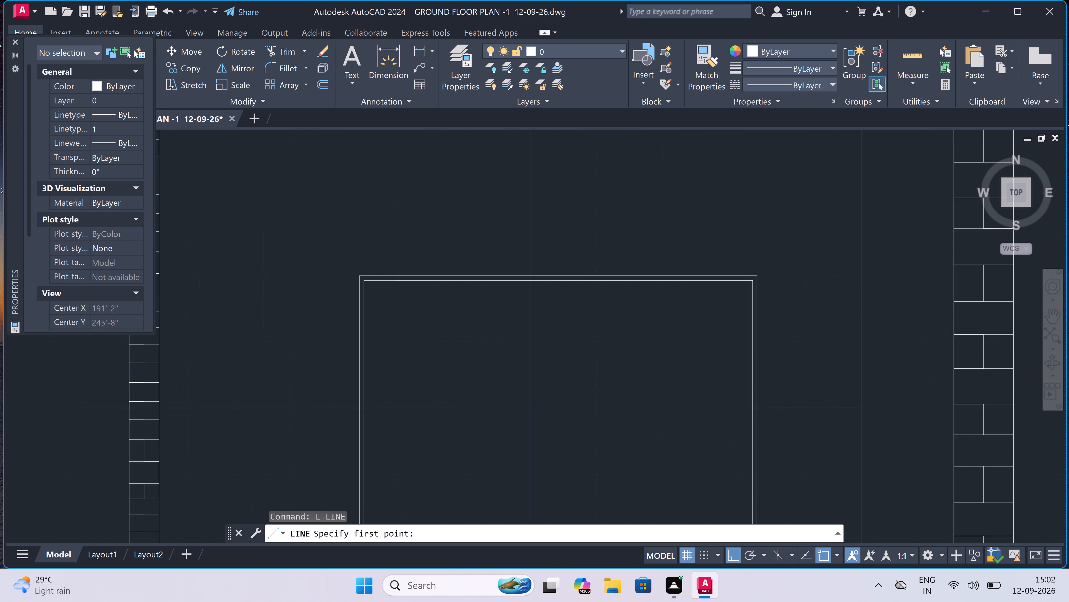
left_click(559, 278)
scroll(560, 278, "down", 3)
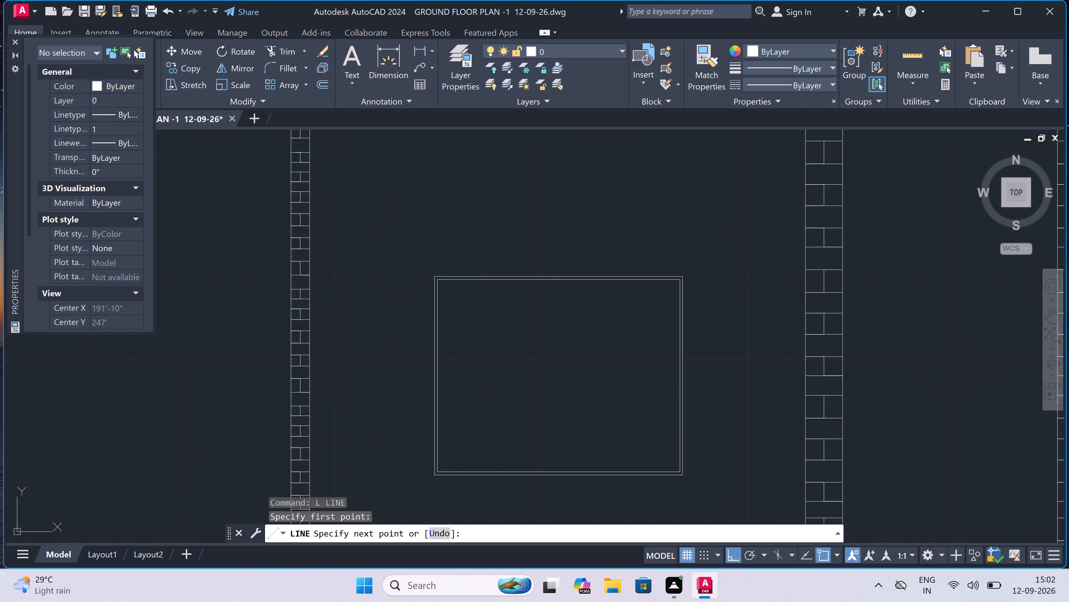
scroll(559, 389, "up", 4)
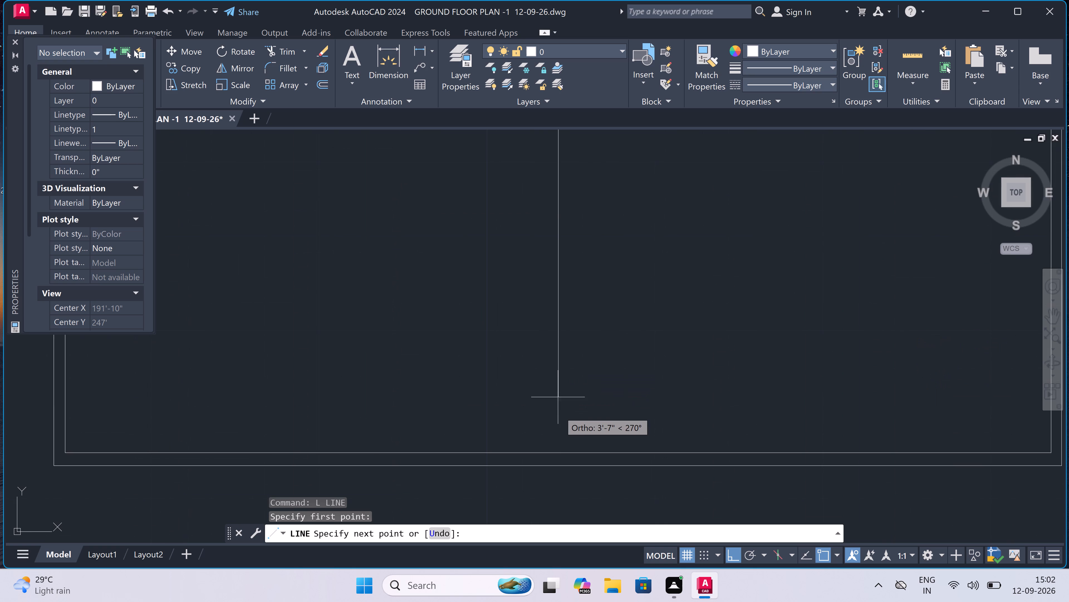
left_click(558, 454)
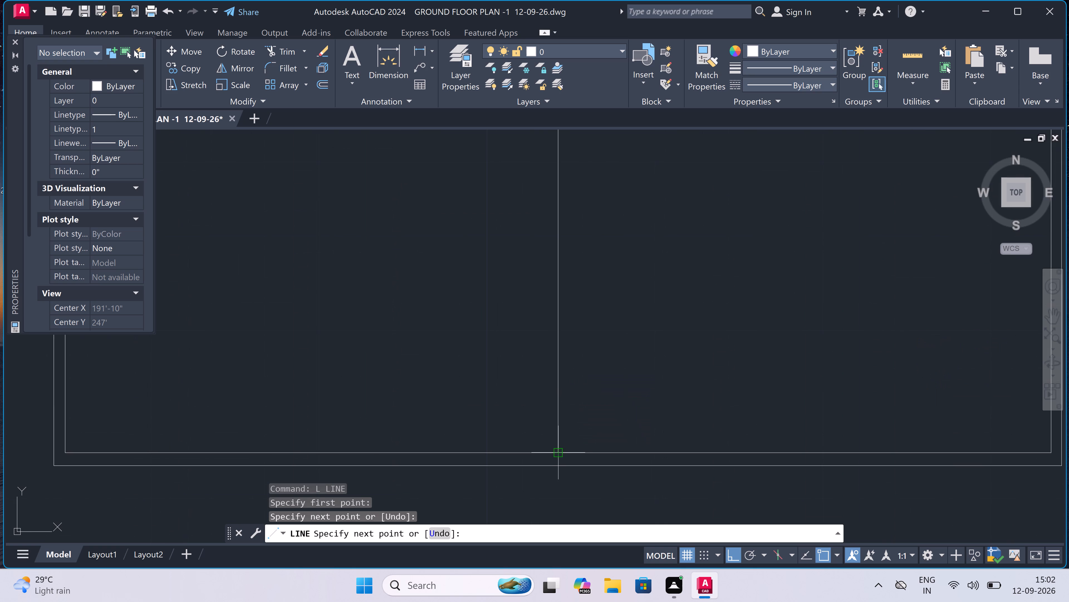
key("Escape")
Draw a vertical centre line between the inner frame edges of the top-floor right window in Section-AA.
scroll(536, 396, "down", 7)
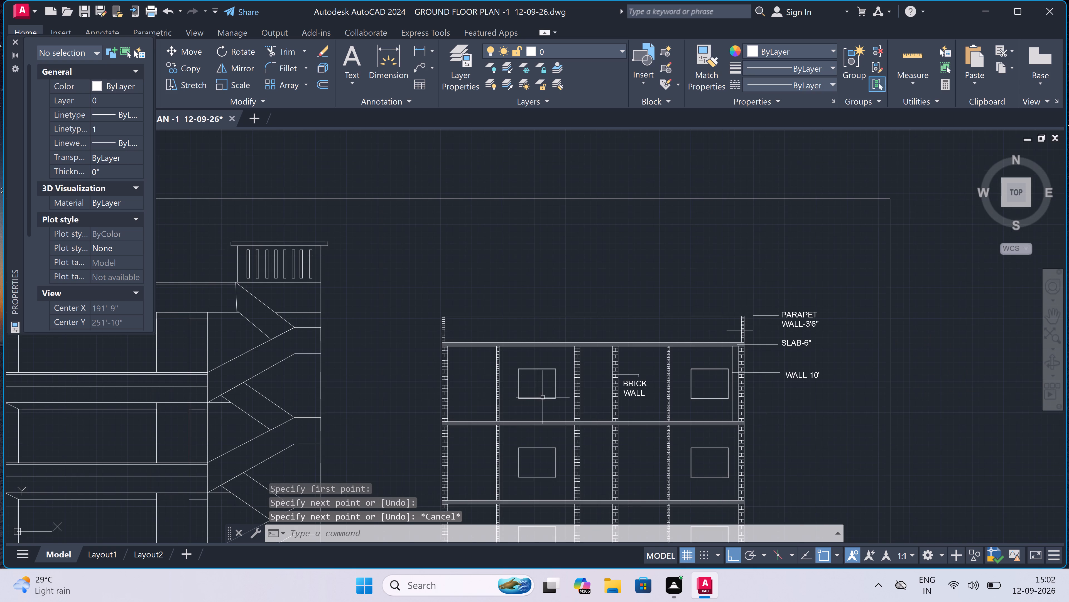
key("space")
scroll(731, 377, "up", 1)
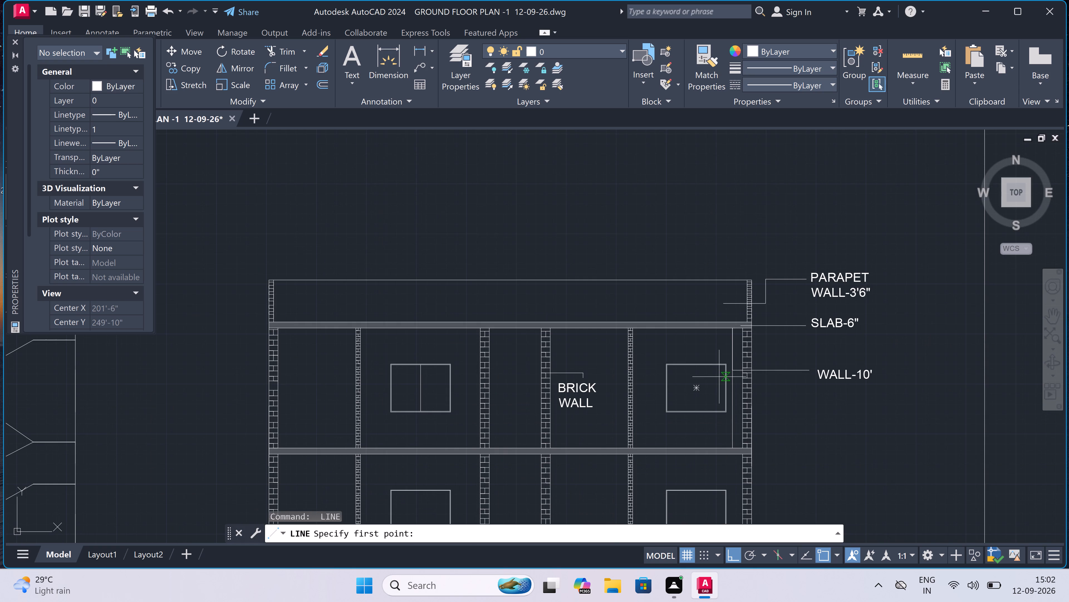
scroll(673, 378, "up", 3)
scroll(731, 349, "up", 2)
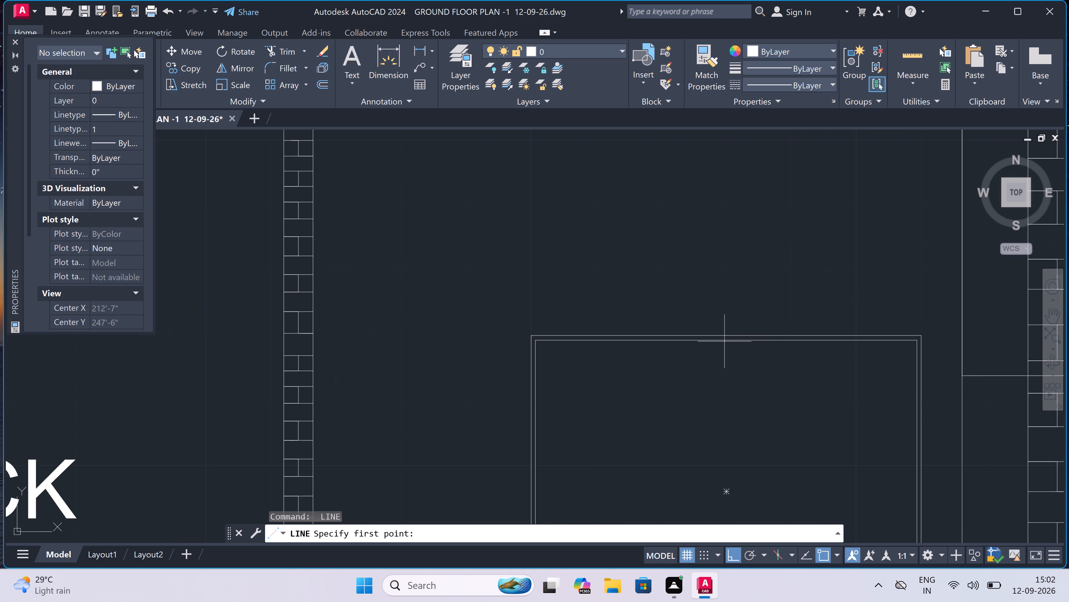
left_click(724, 341)
scroll(724, 342, "down", 6)
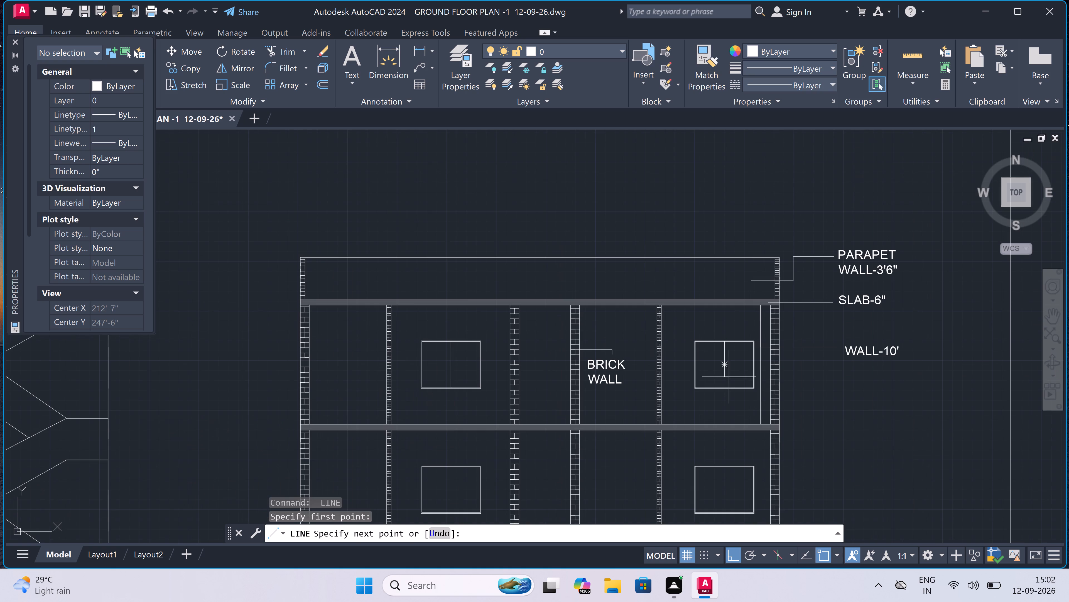
scroll(726, 390, "up", 7)
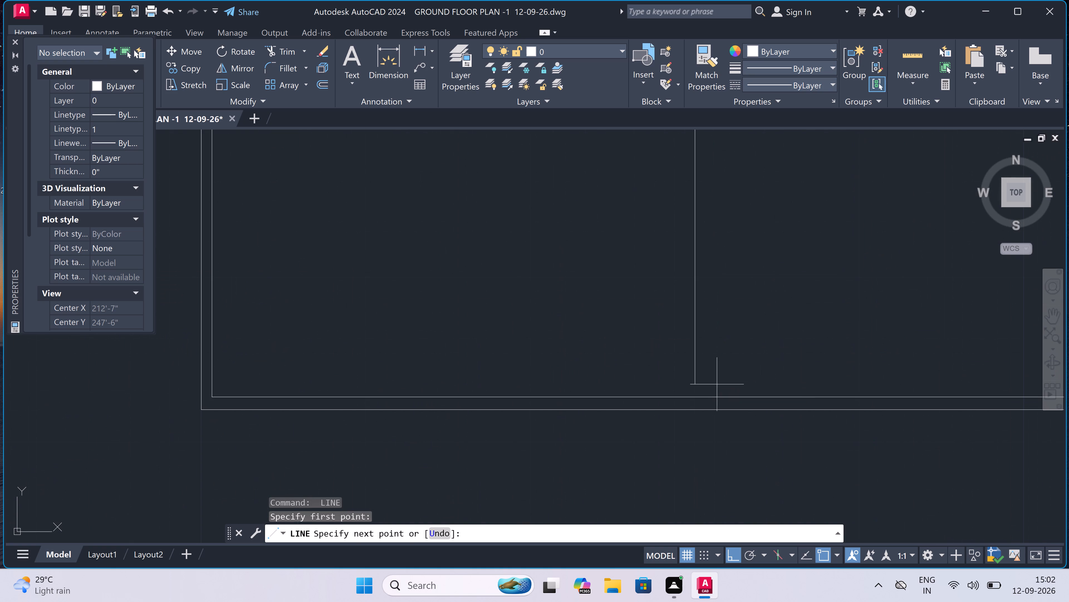
left_click(693, 397)
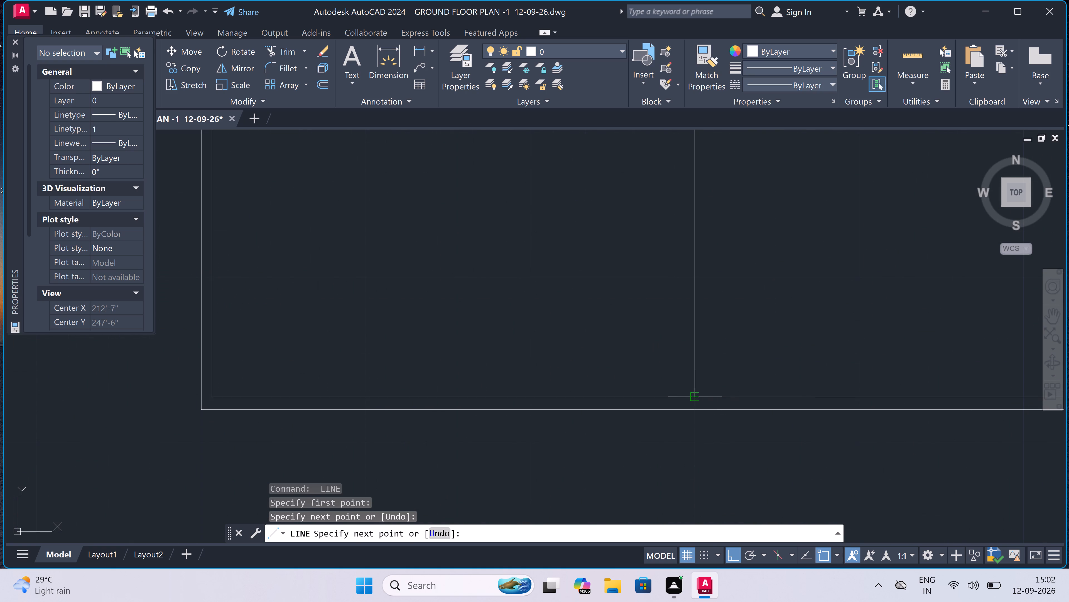
key("Escape")
Draw a vertical centre line from top to bottom of the right window one floor below the top floor in Section-AA.
scroll(620, 336, "down", 8)
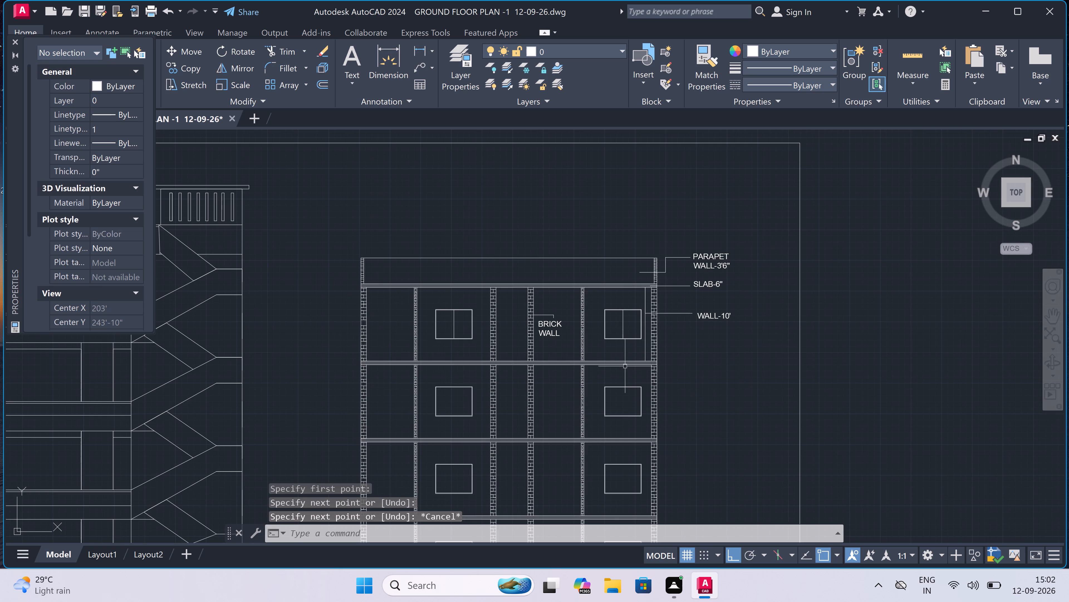
scroll(624, 414, "up", 4)
key("space")
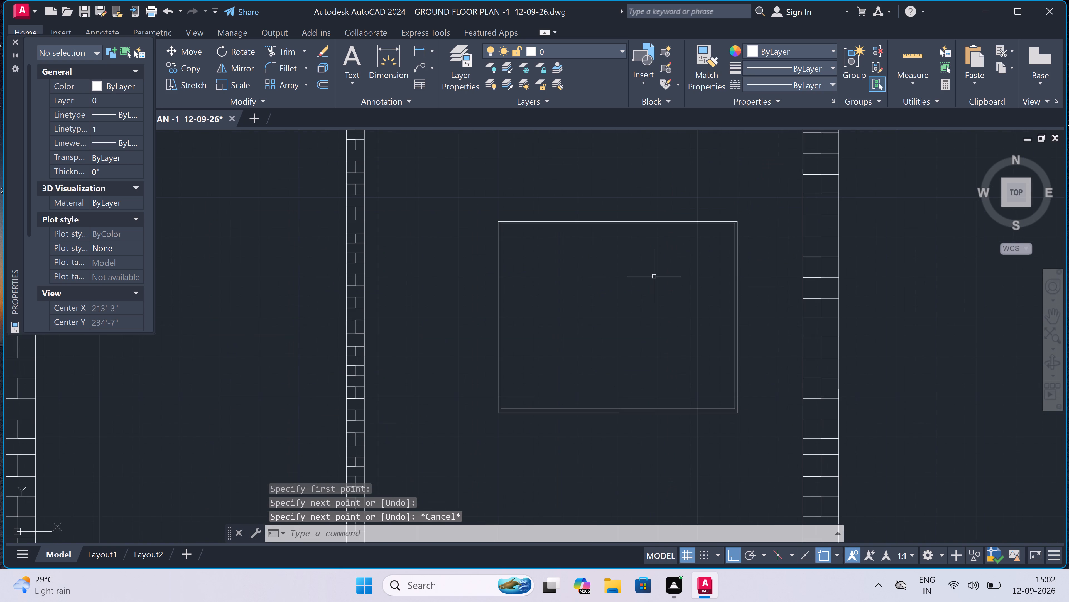
left_click(622, 222)
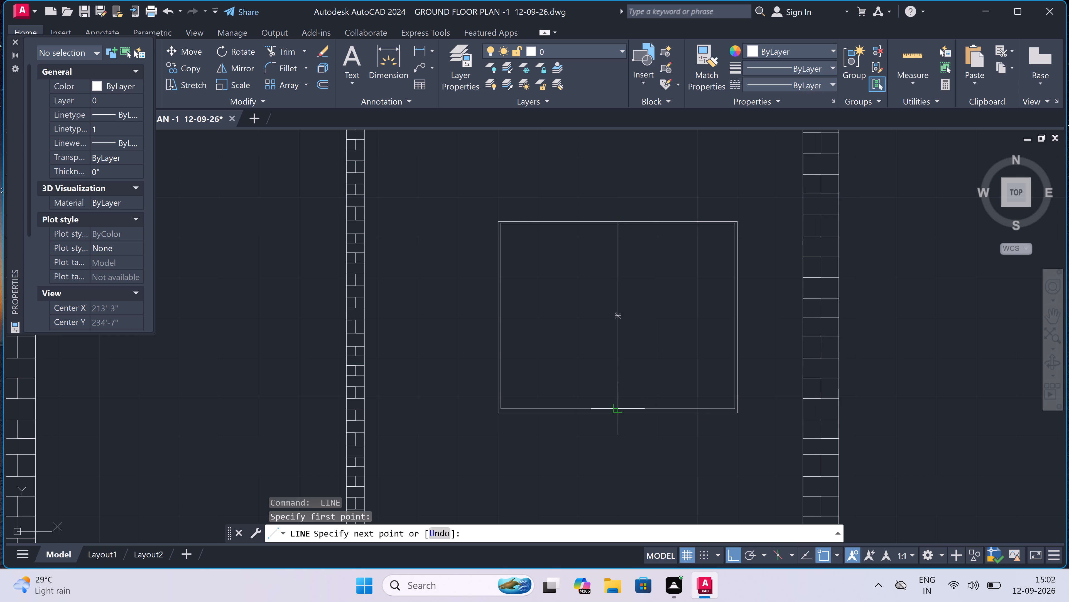
left_click(617, 408)
key("Escape")
Draw a vertical centre line between the inner frame edges of the right window one floor above ground in Section-AA.
scroll(597, 344, "down", 5)
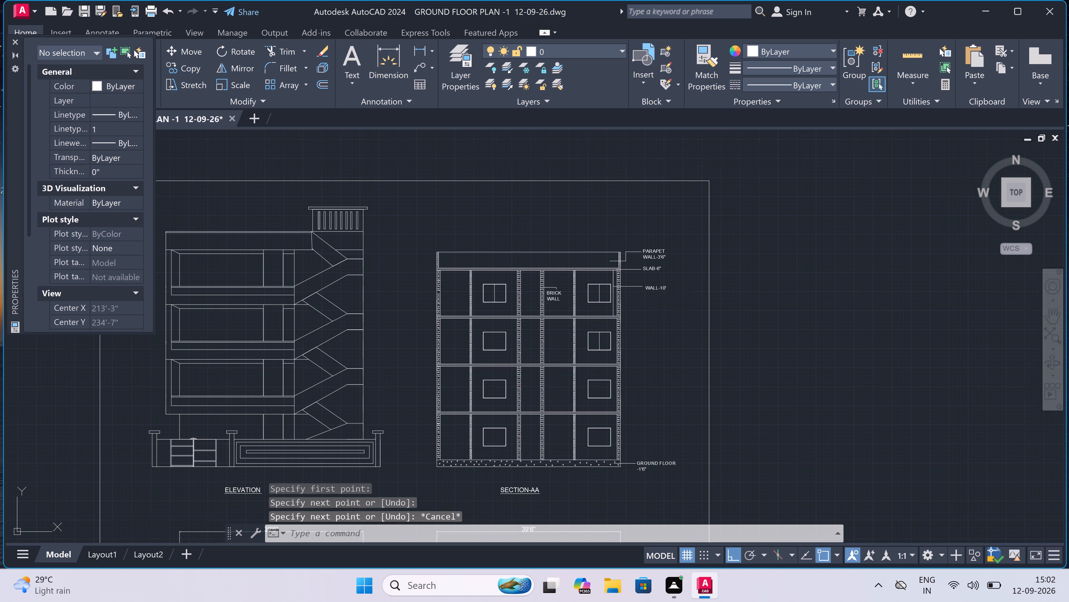
scroll(599, 422, "up", 4)
key("space")
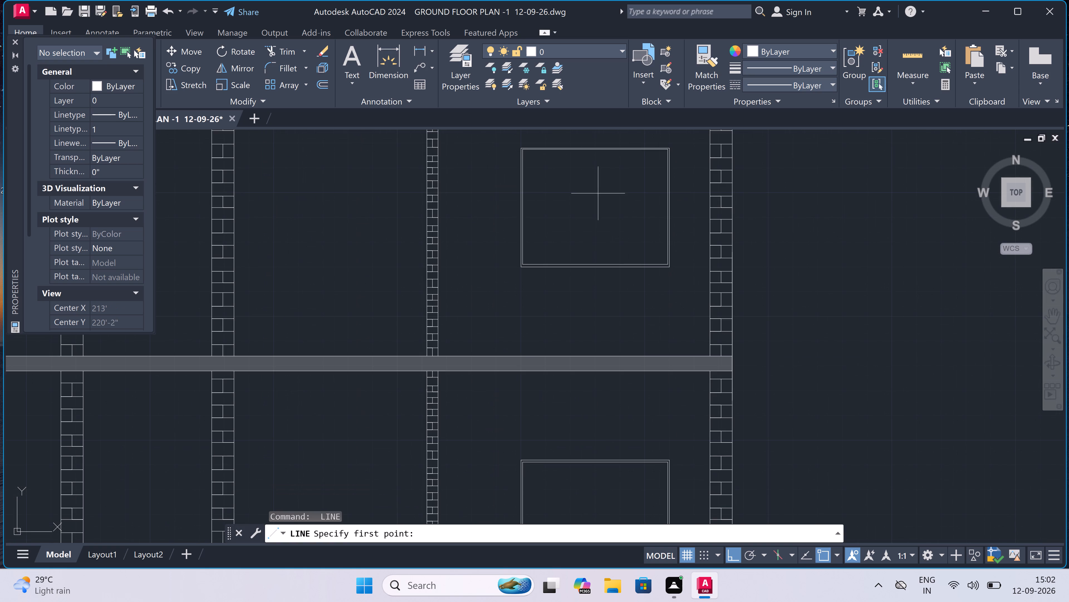
scroll(587, 146, "up", 2)
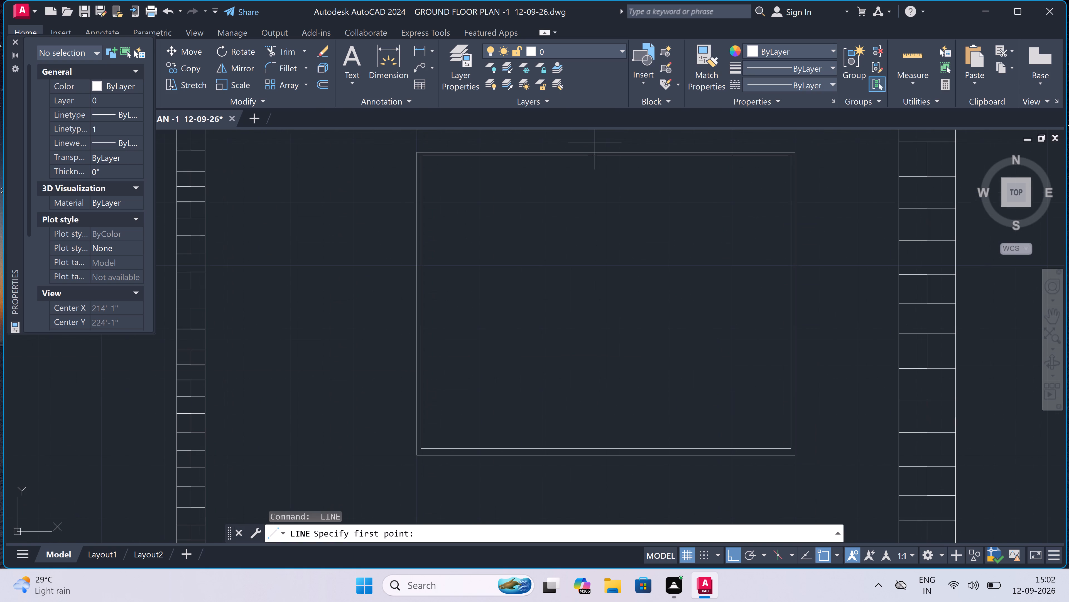
left_click_drag(603, 155, 604, 158)
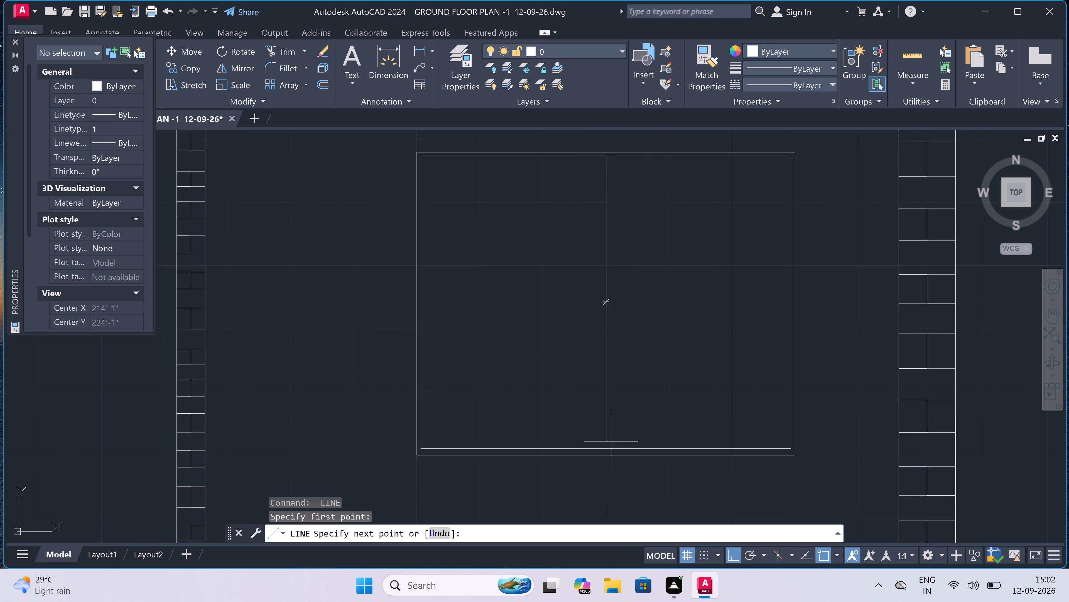
left_click(602, 451)
key("Escape")
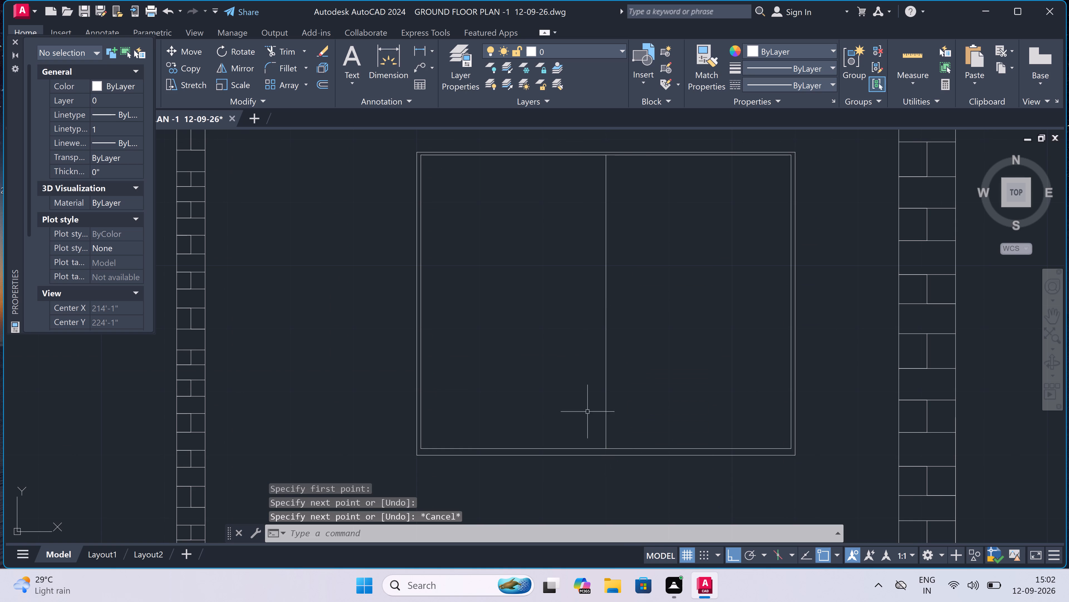
Draw a vertical centre line between the inner frame edges of the ground-floor right window in Section-AA.
scroll(594, 375, "down", 5)
scroll(600, 415, "down", 2)
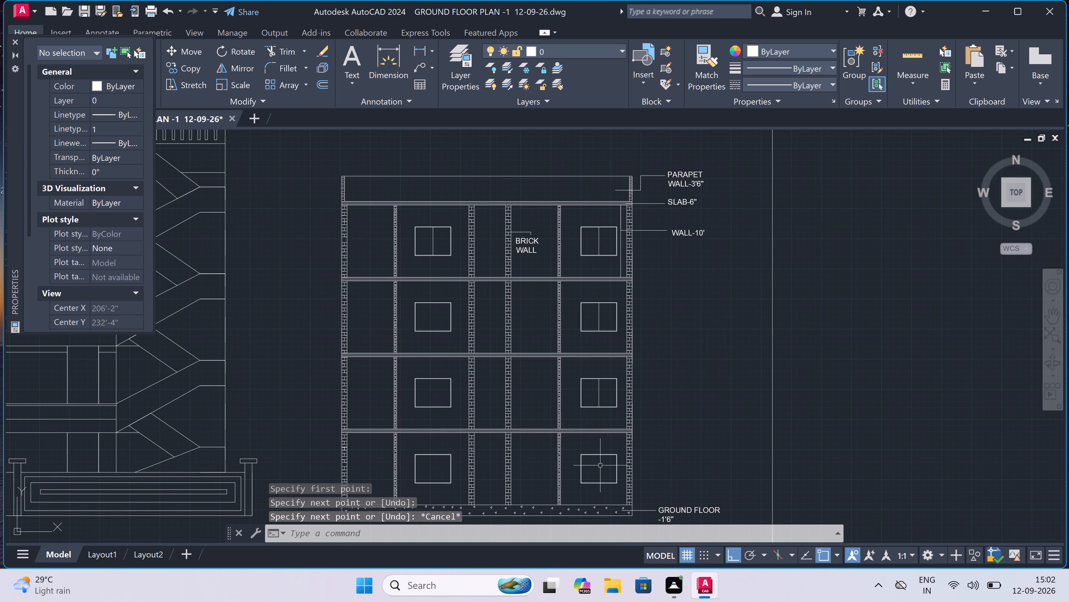
scroll(599, 479, "up", 3)
key("space")
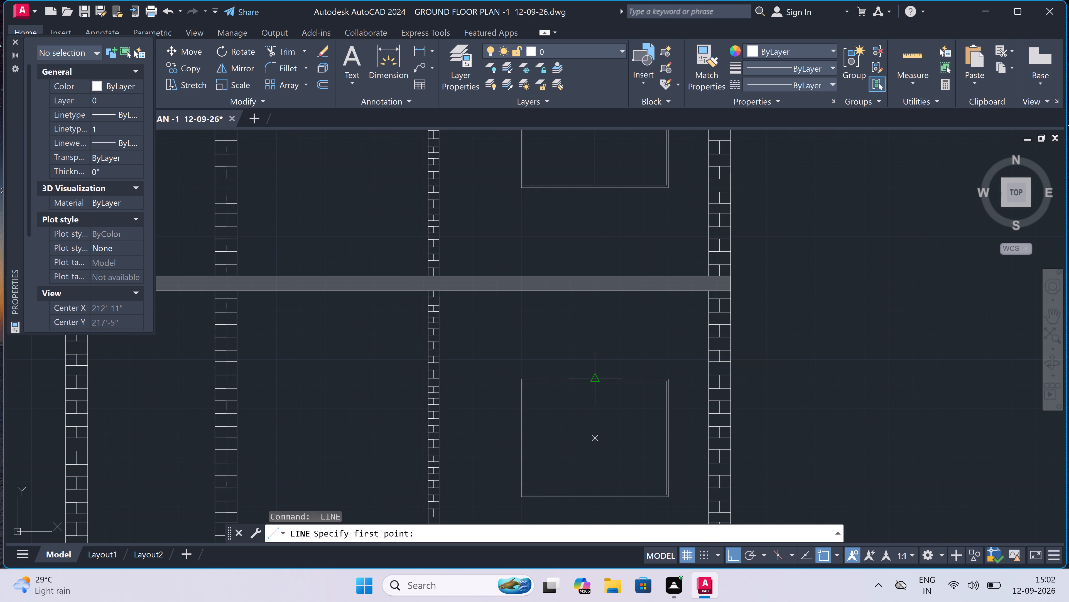
scroll(593, 381, "up", 3)
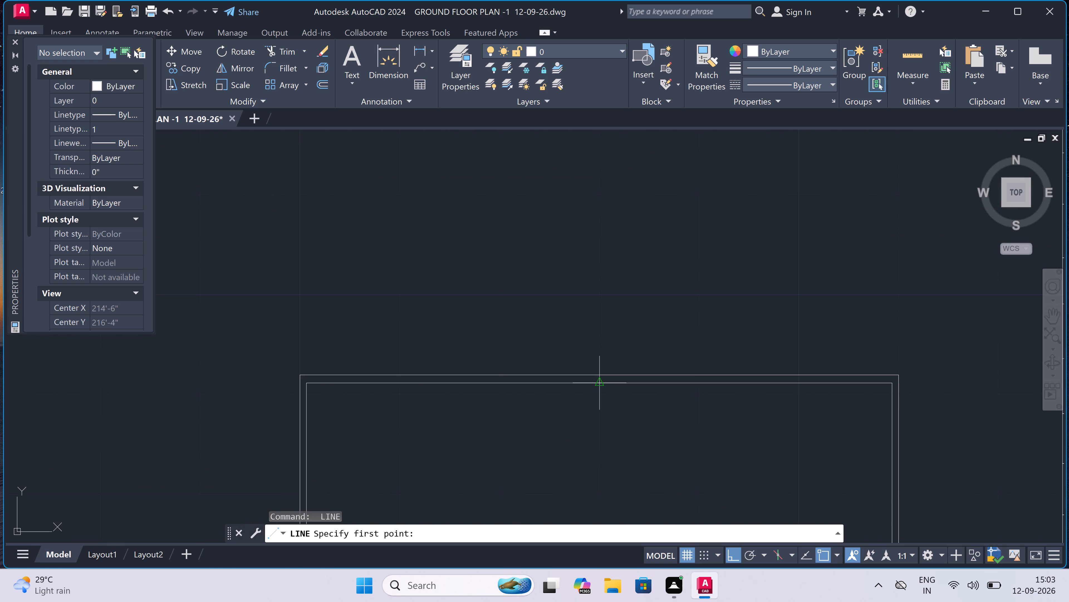
left_click_drag(597, 383, 601, 395)
scroll(602, 396, "down", 5)
scroll(605, 470, "up", 4)
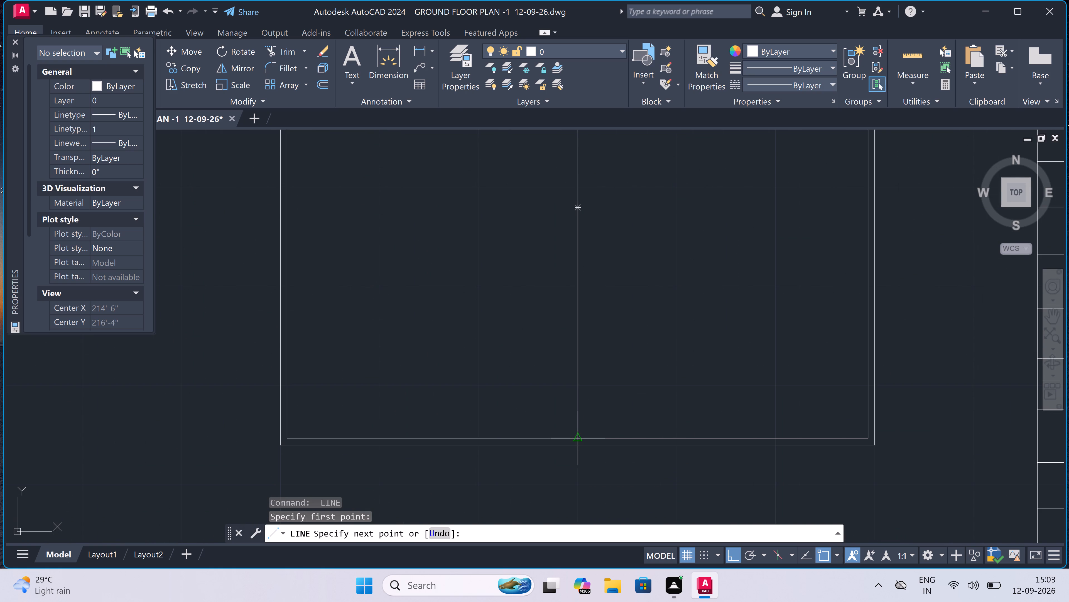
left_click(580, 436)
scroll(585, 425, "down", 4)
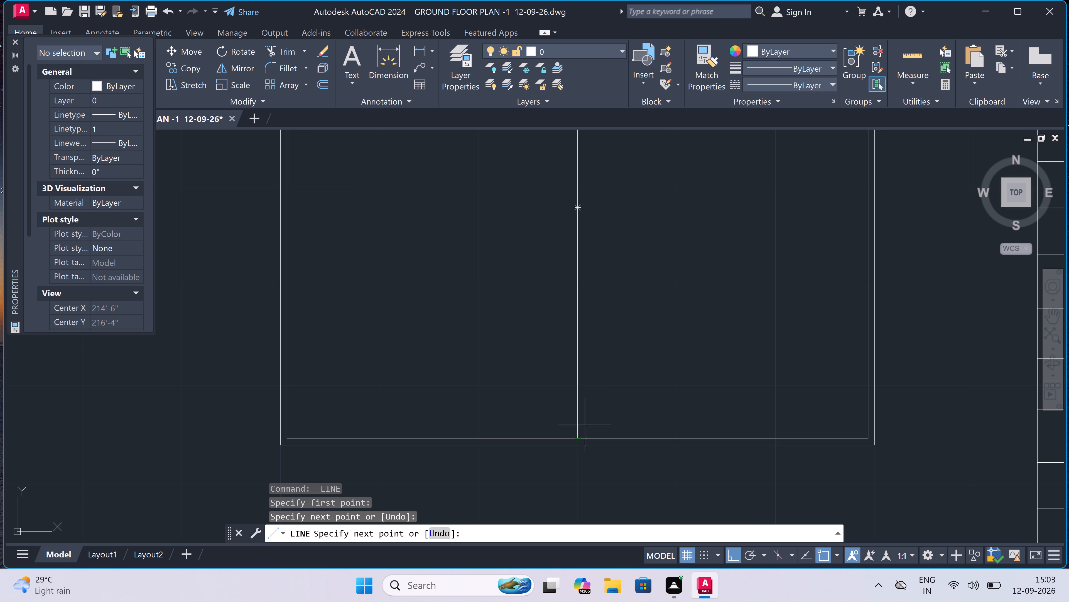
scroll(585, 425, "down", 3)
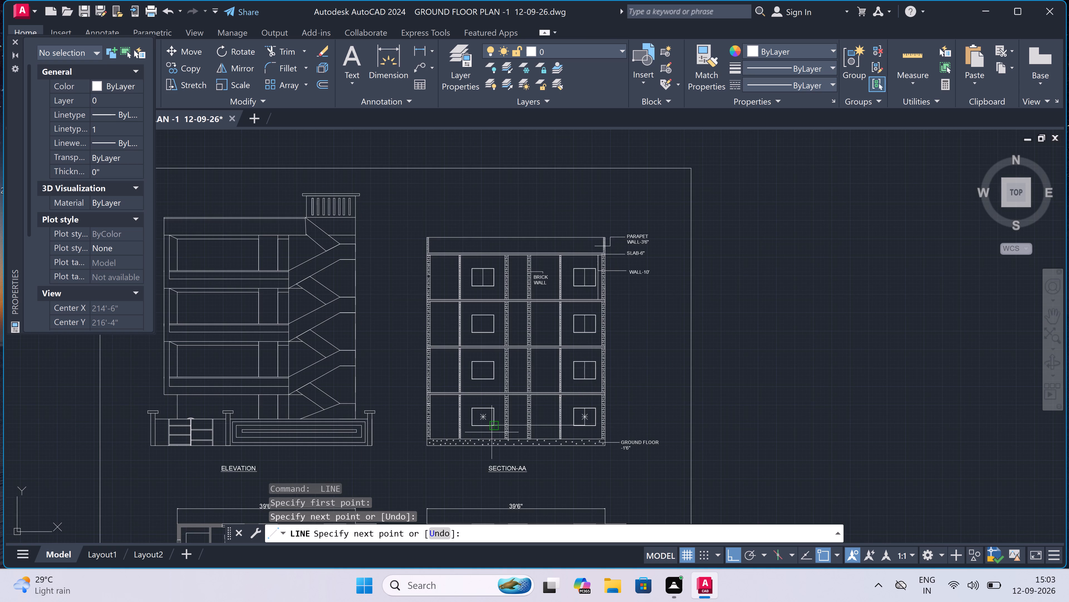
key("Escape")
Draw a vertical centre line between the inner frame edges of the ground-floor left window in Section-AA.
scroll(475, 424, "up", 3)
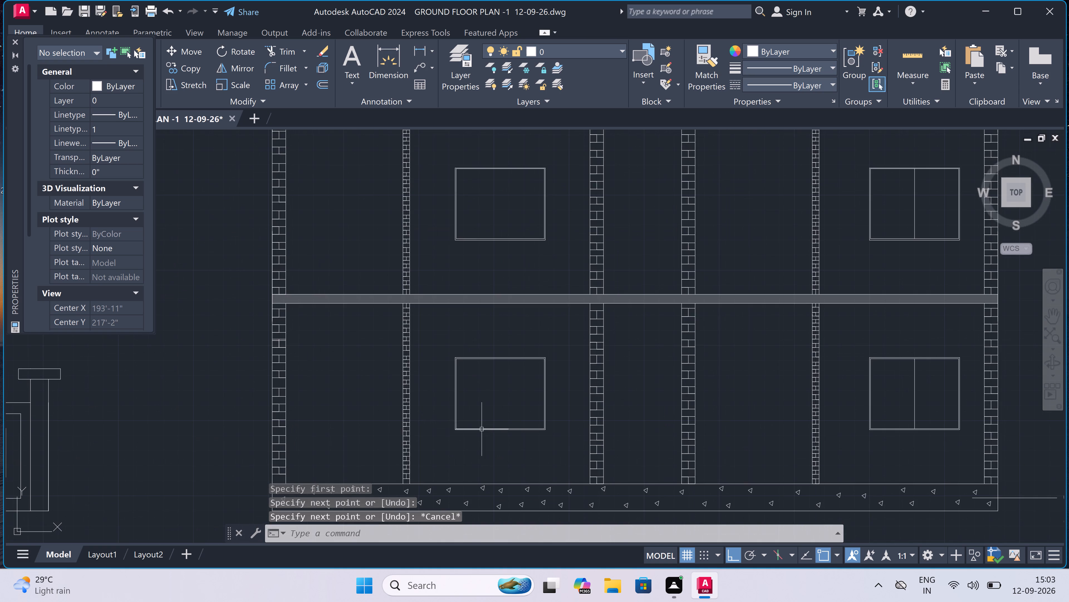
scroll(484, 435, "up", 2)
key("space")
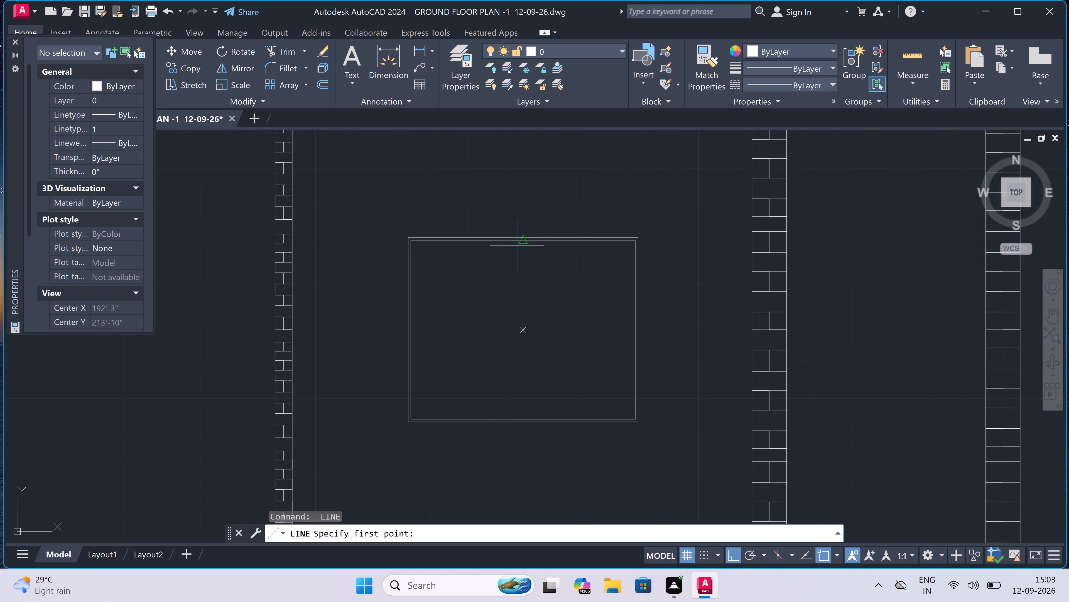
left_click_drag(523, 241, 524, 250)
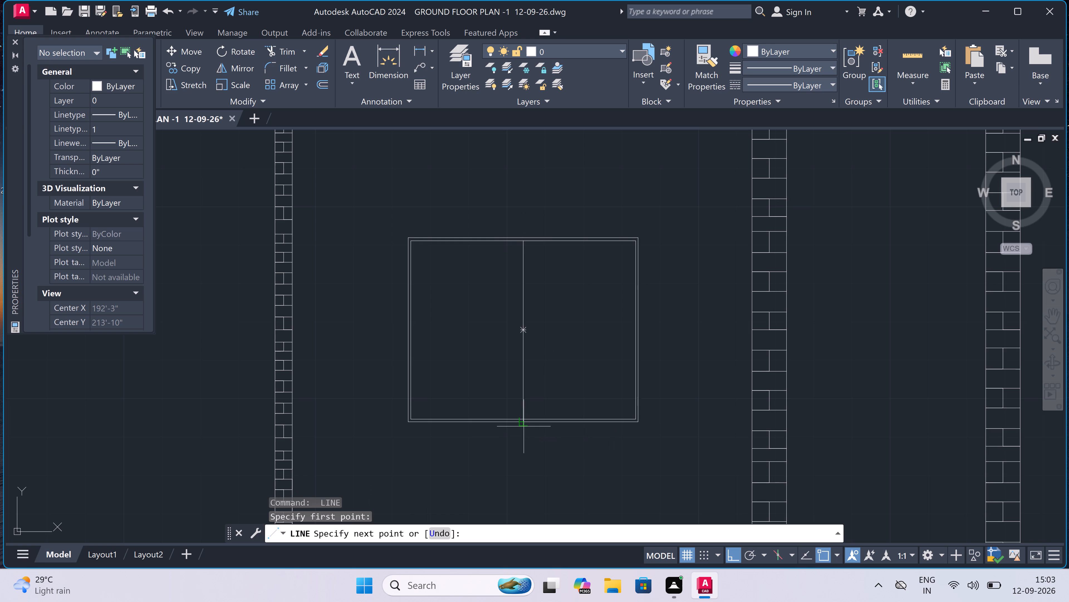
scroll(522, 421, "up", 2)
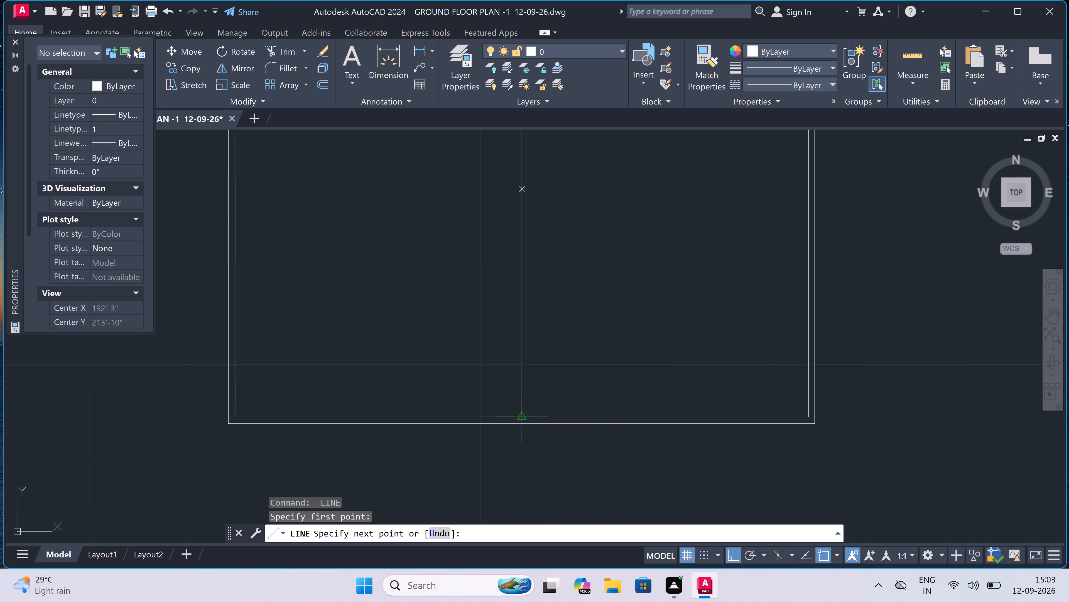
left_click(520, 416)
key("Escape")
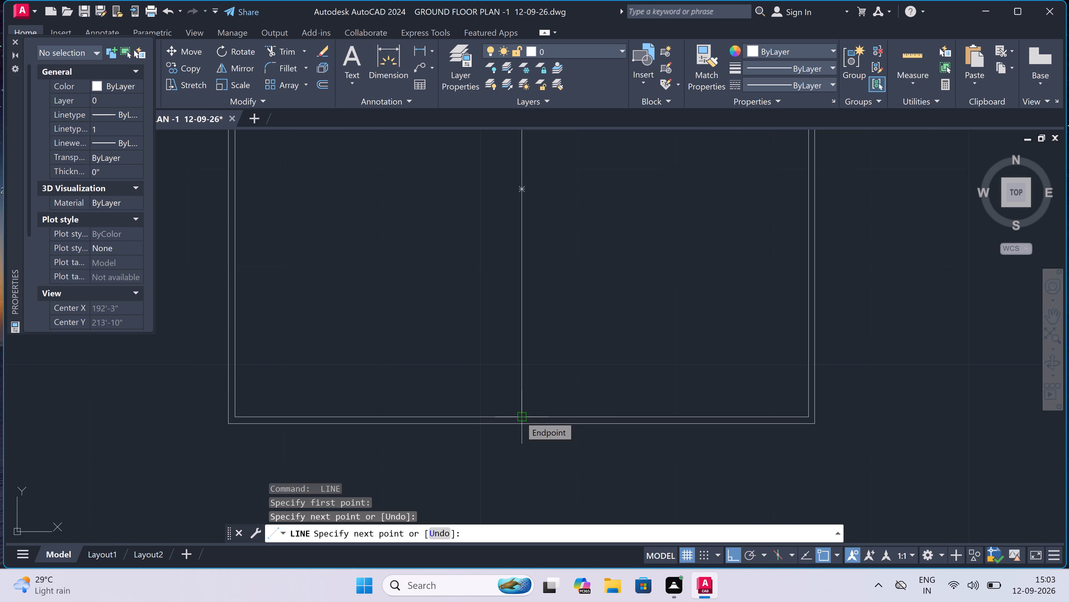
Draw a vertical centre line from top to bottom of the left window one floor above ground in Section-AA.
scroll(520, 416, "down", 8)
scroll(527, 312, "up", 4)
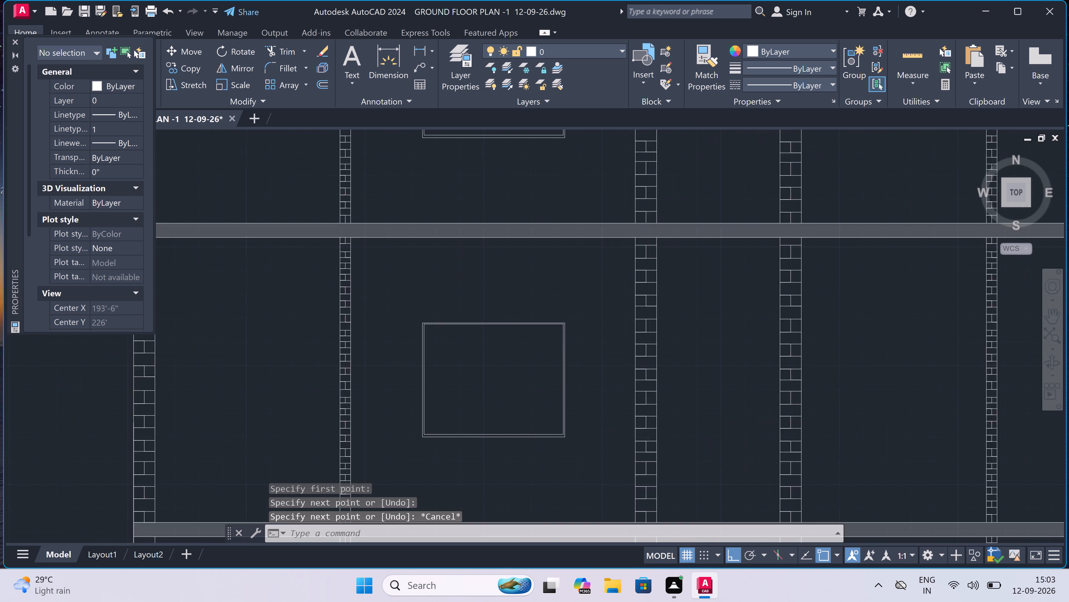
scroll(496, 365, "down", 2)
scroll(485, 390, "up", 4)
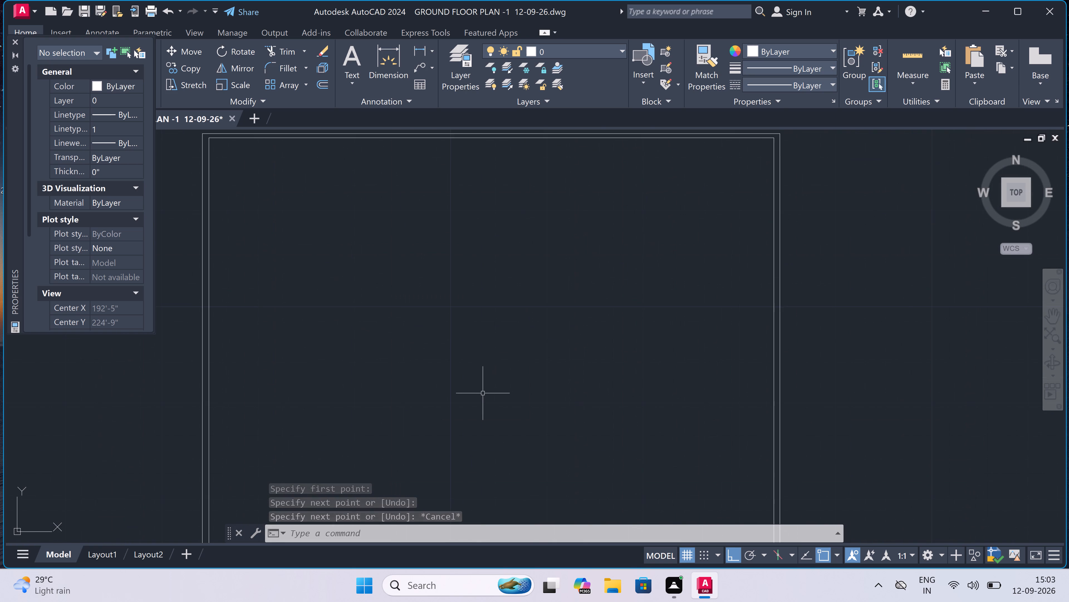
scroll(483, 394, "down", 2)
key("space")
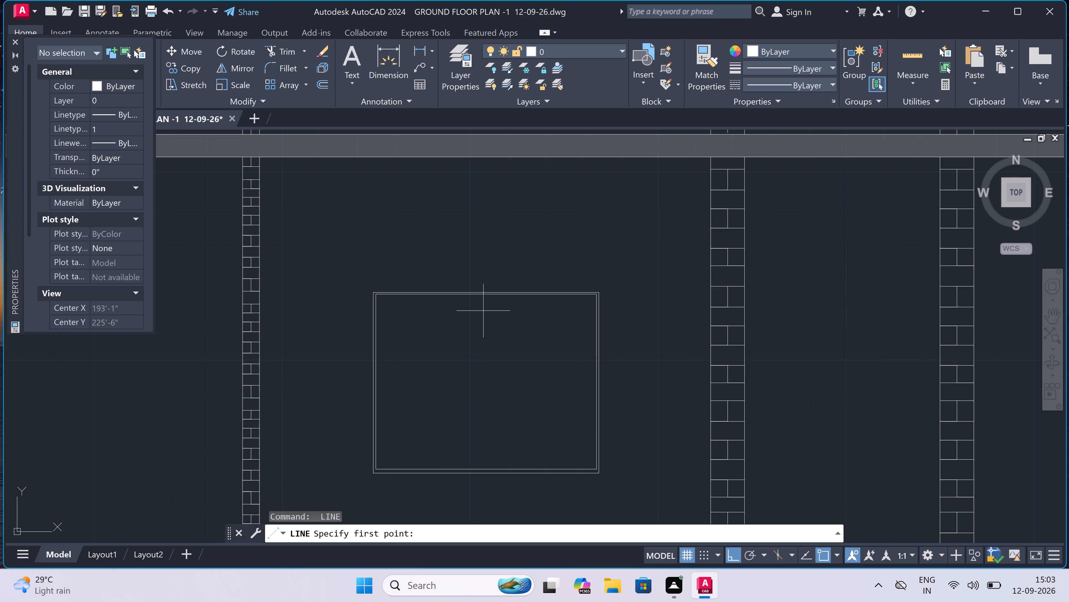
left_click(484, 298)
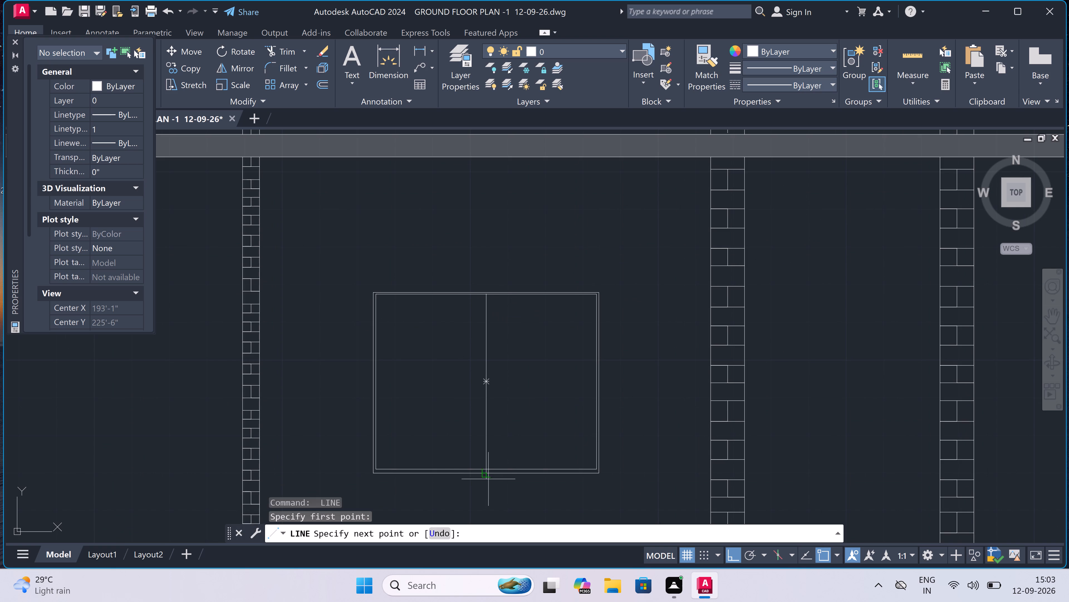
scroll(486, 470, "up", 2)
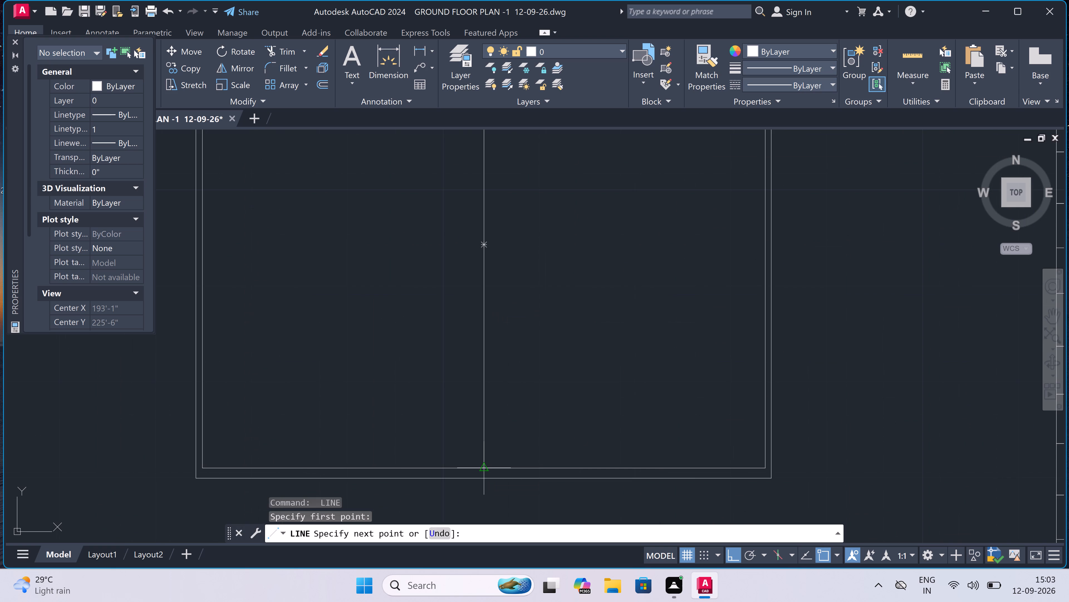
left_click(486, 470)
key("Escape")
Draw a vertical centre line between the inner frame edges of the left window one floor below the top floor in Section-AA.
scroll(486, 470, "down", 7)
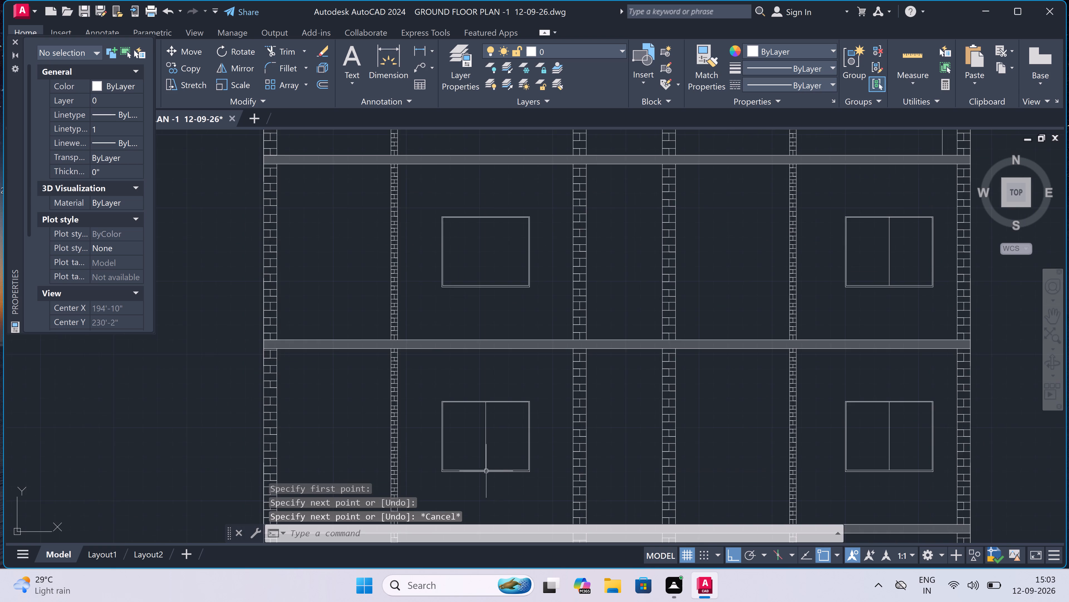
scroll(486, 471, "down", 2)
scroll(489, 433, "up", 4)
key("space")
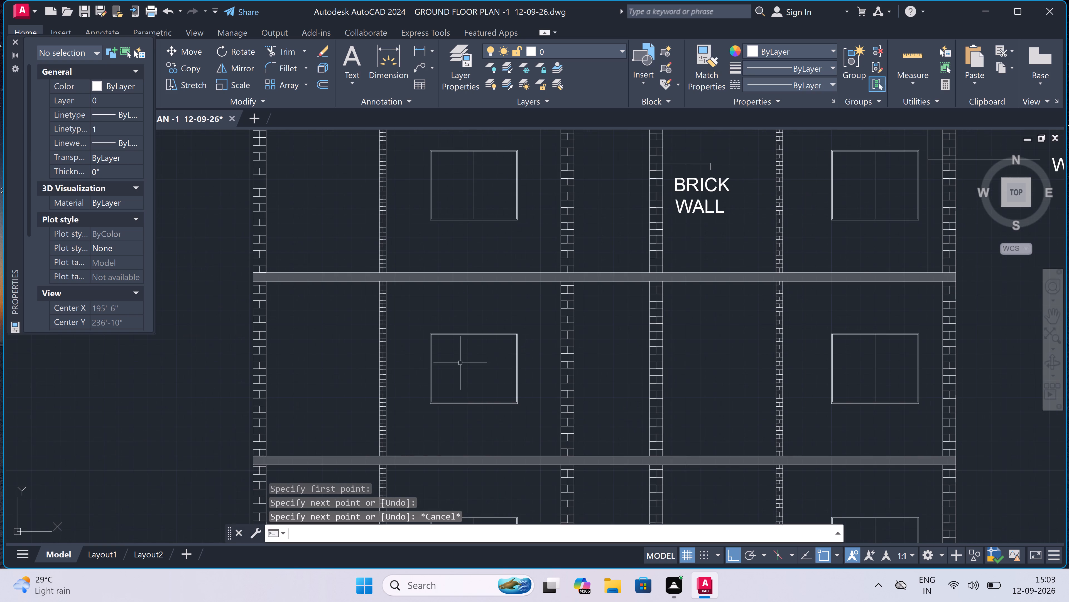
scroll(462, 344, "up", 4)
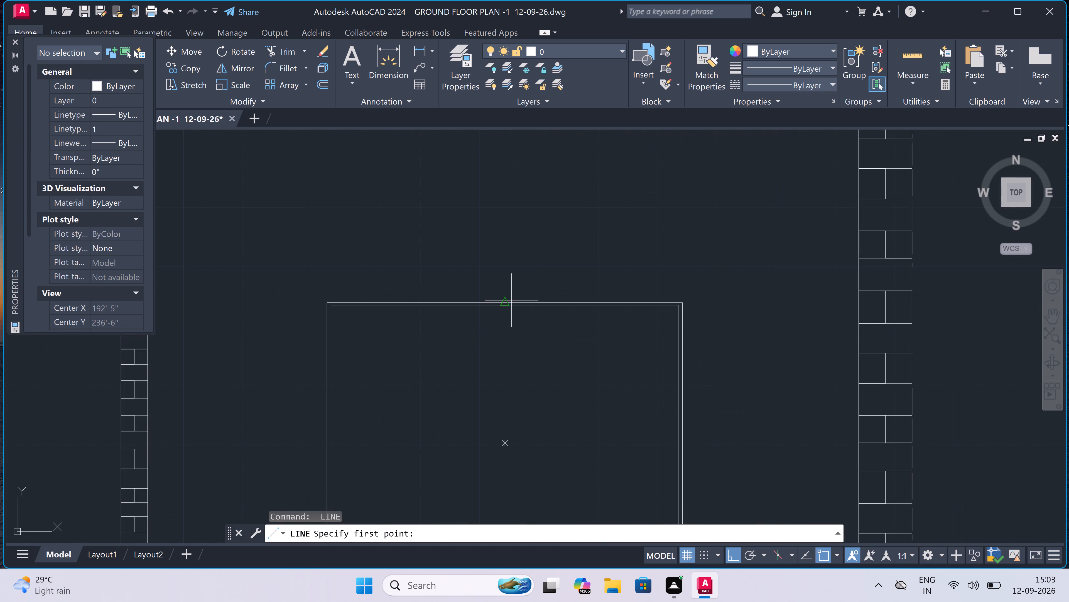
scroll(504, 309, "up", 4)
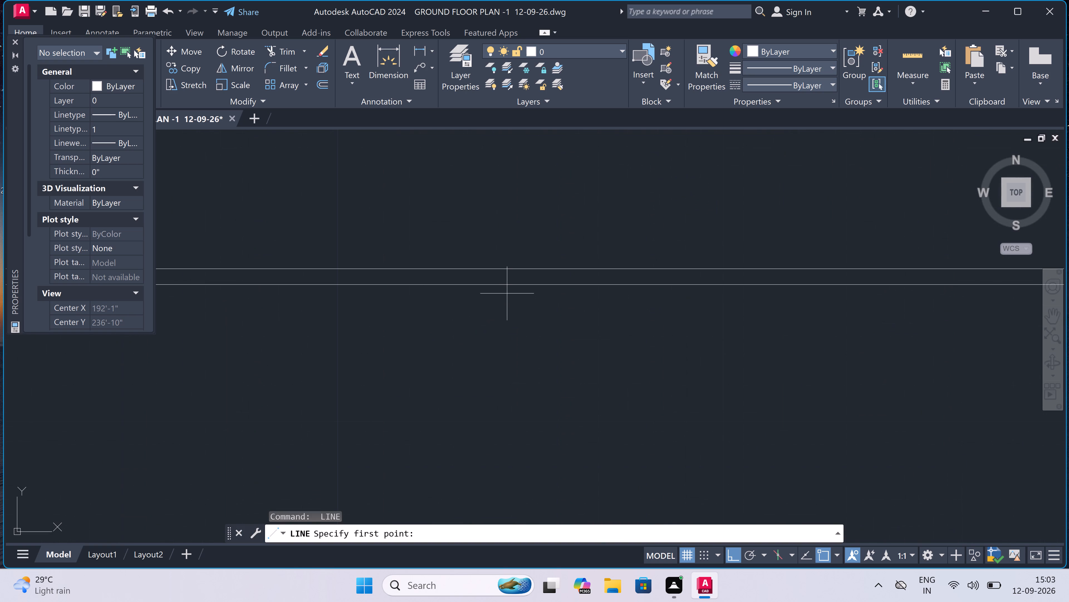
left_click(503, 285)
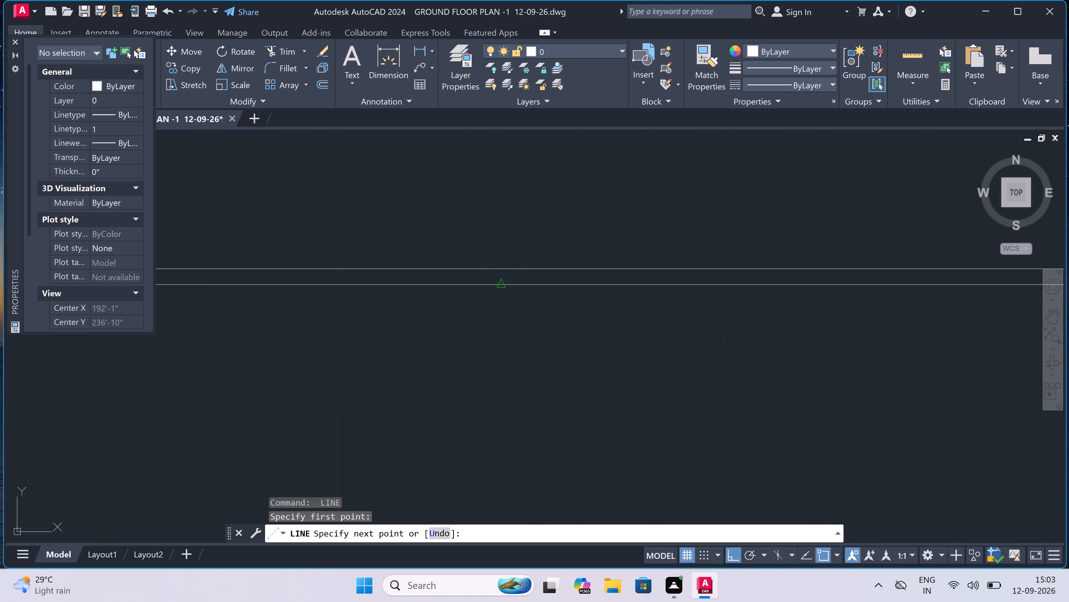
scroll(503, 285, "down", 5)
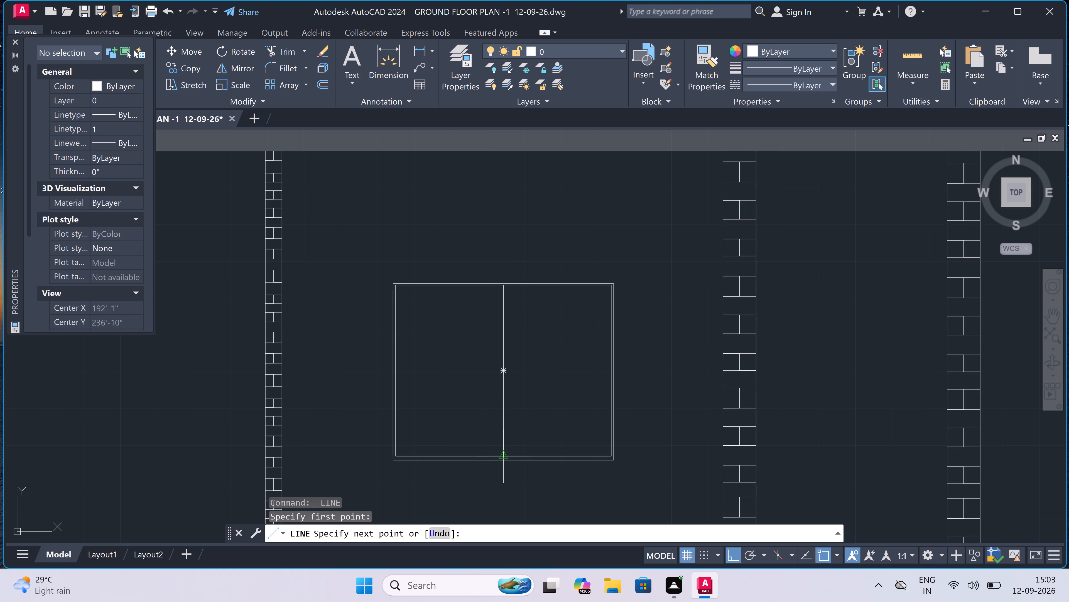
scroll(502, 452, "up", 5)
scroll(503, 484, "down", 4)
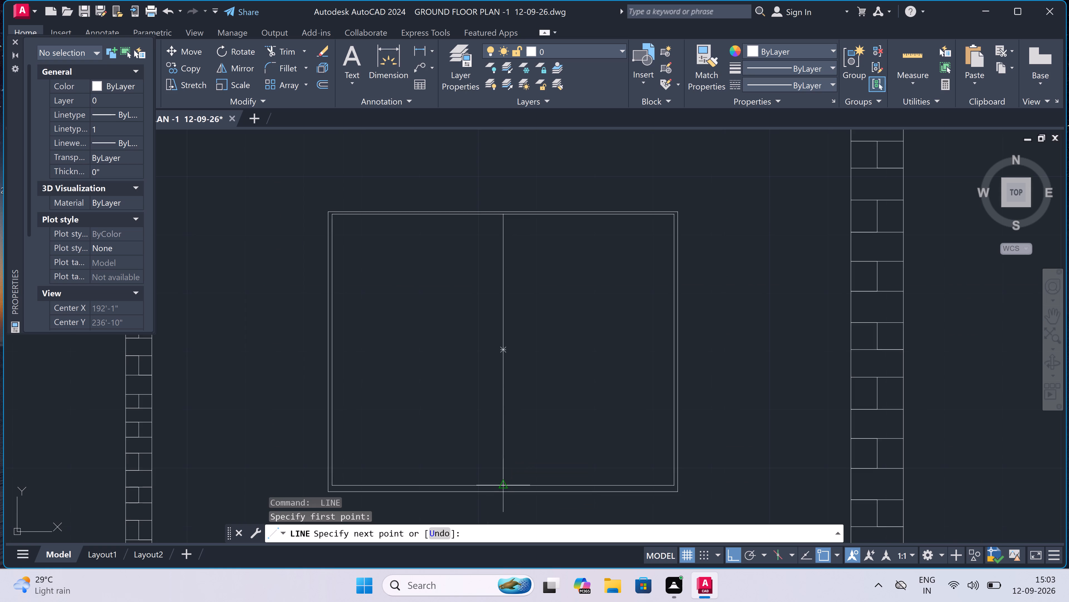
scroll(504, 490, "up", 5)
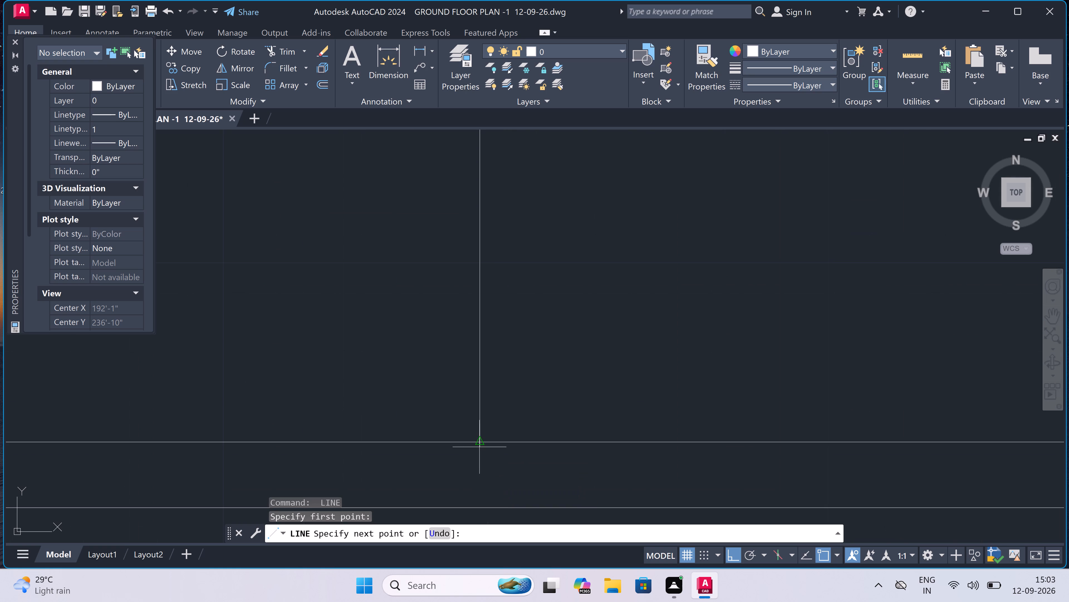
left_click(479, 440)
key("Escape")
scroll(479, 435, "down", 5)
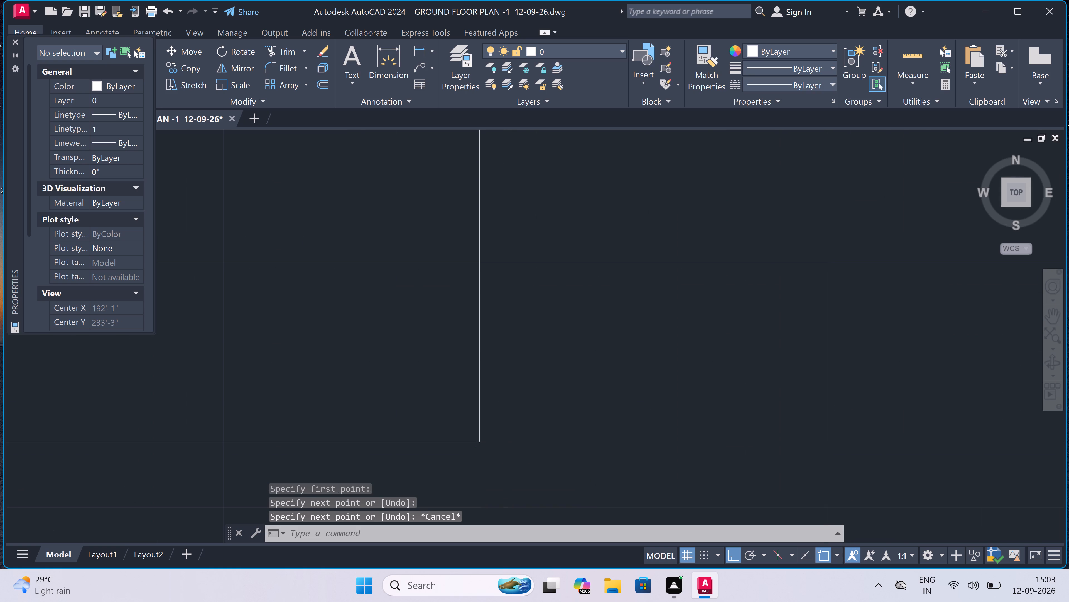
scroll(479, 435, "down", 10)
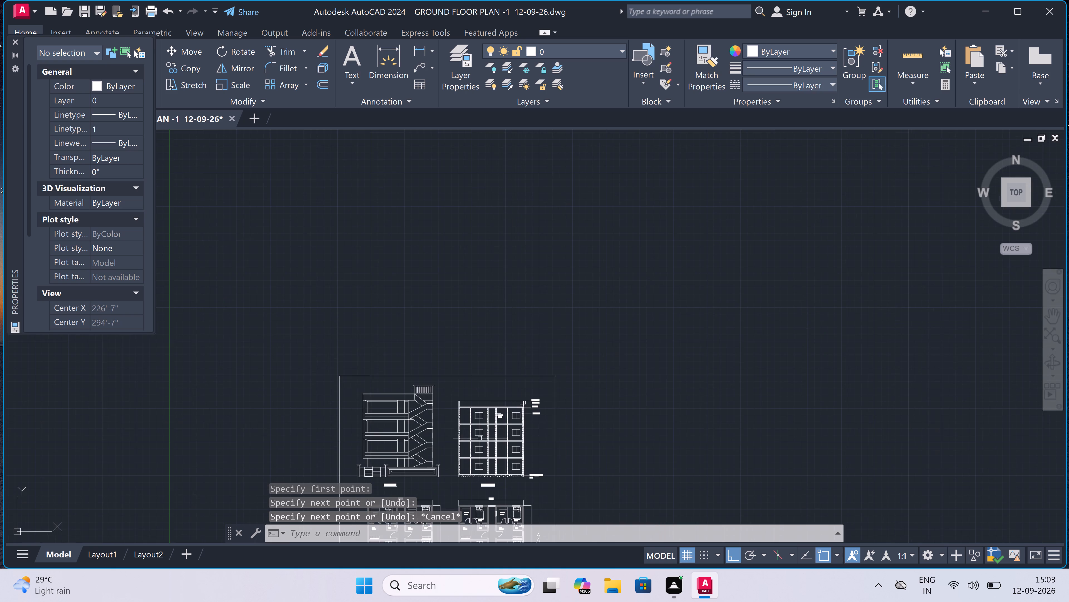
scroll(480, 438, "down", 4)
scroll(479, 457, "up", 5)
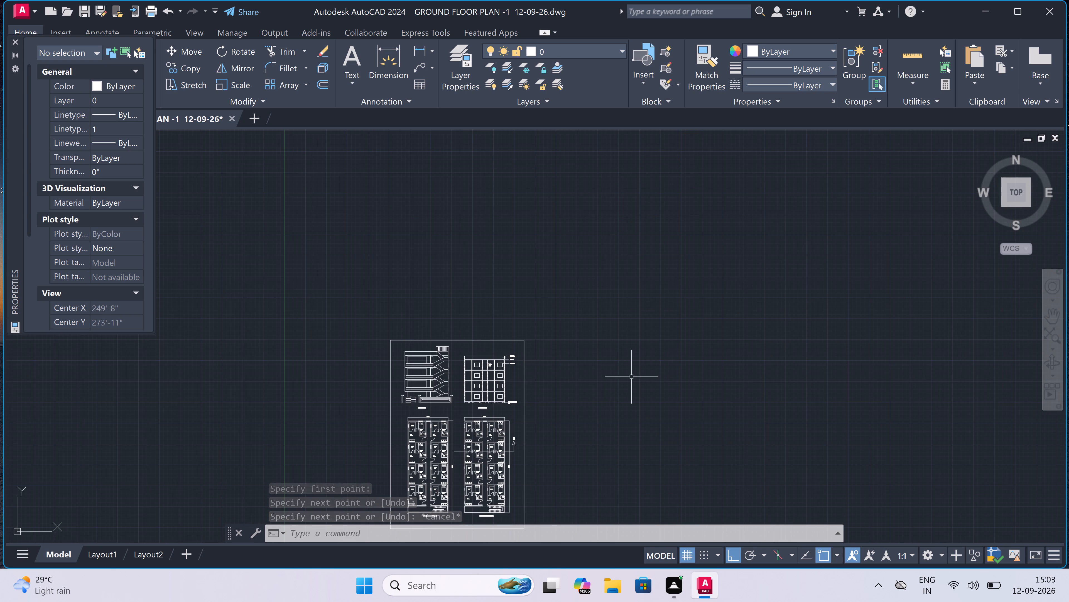
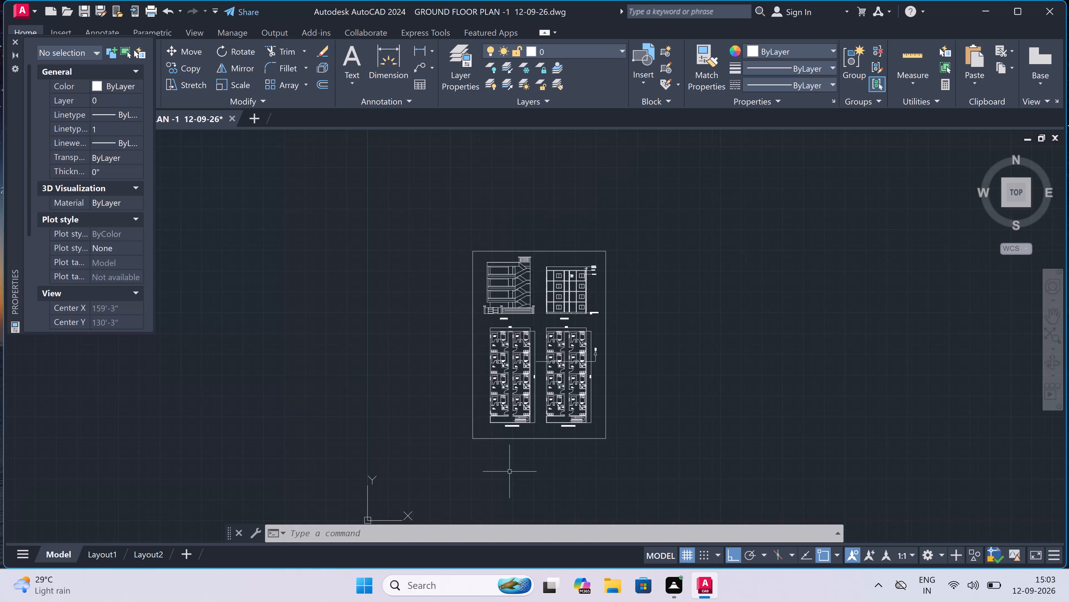
Start a model plot with the DWG To PDF.pc3 plotter on ISO A4 (297.00 x 210.00 MM) paper.
scroll(517, 422, "up", 1)
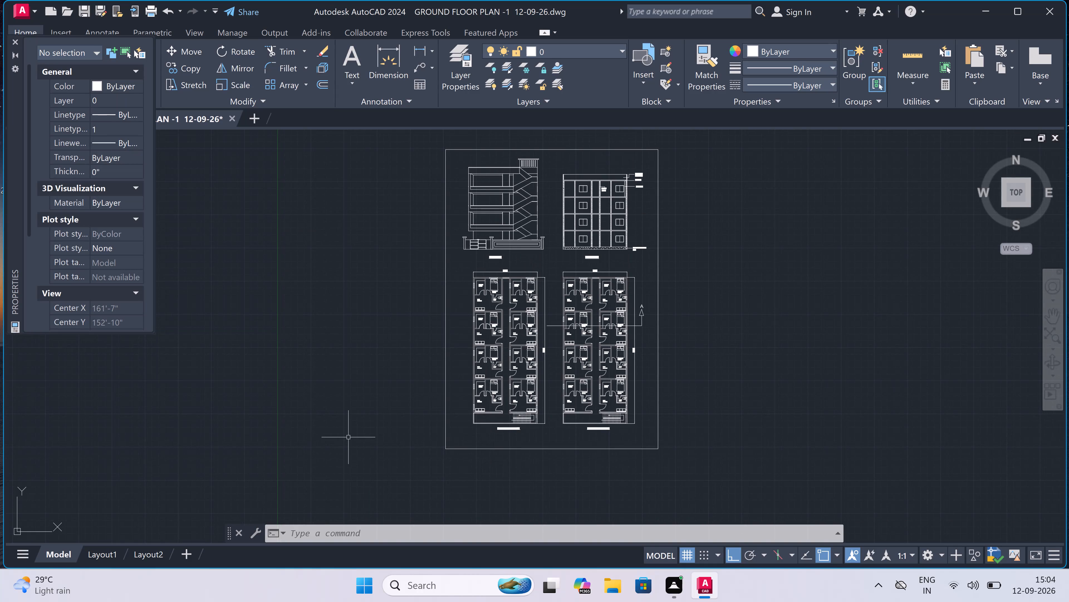
key("ctrl+p")
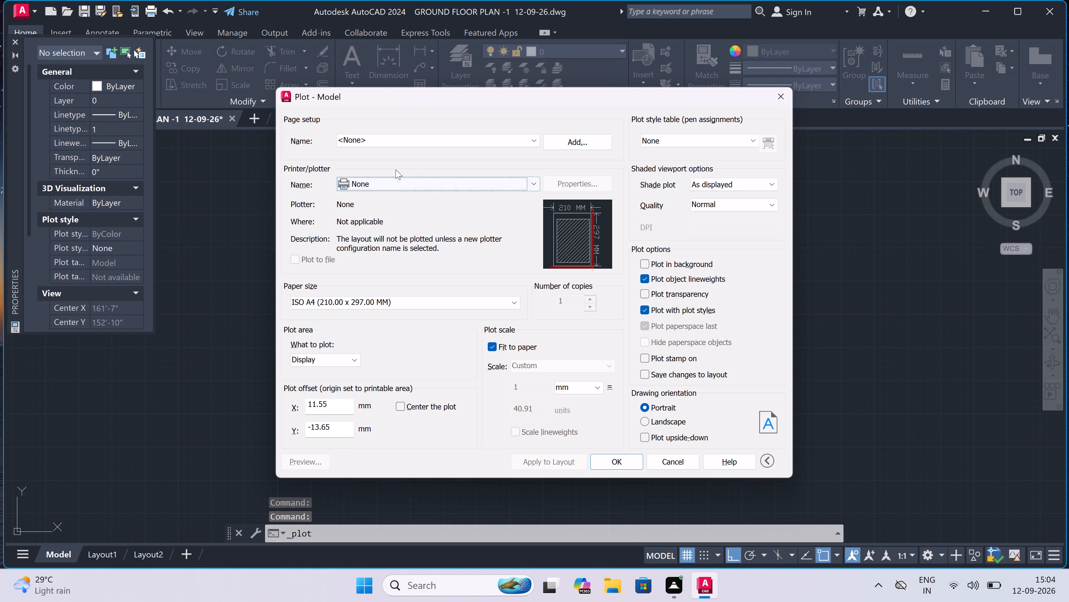
double_click(391, 182)
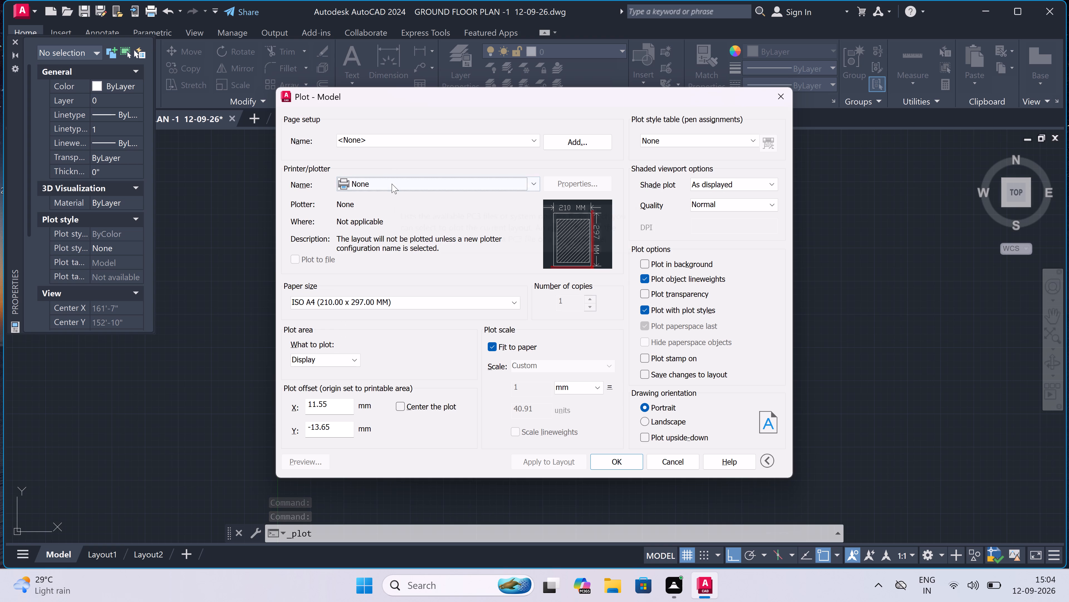
left_click(392, 184)
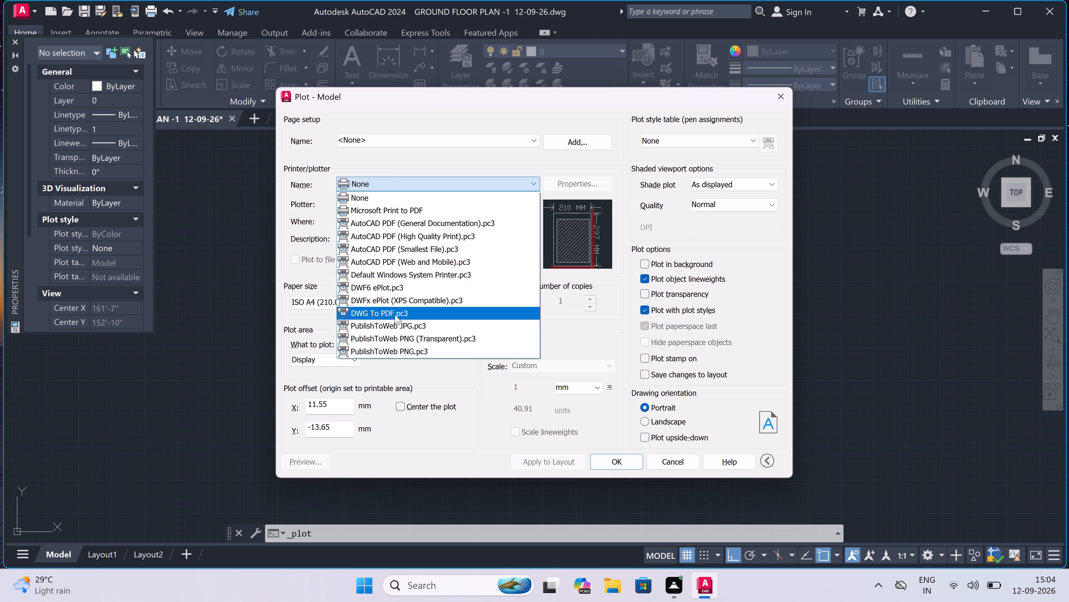
double_click(394, 313)
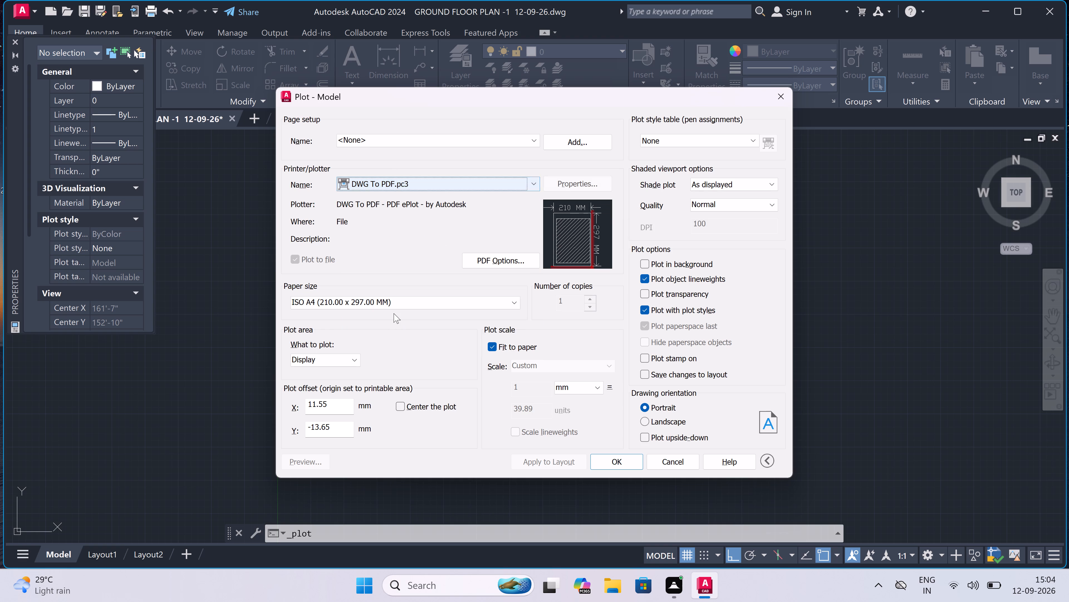
left_click(390, 301)
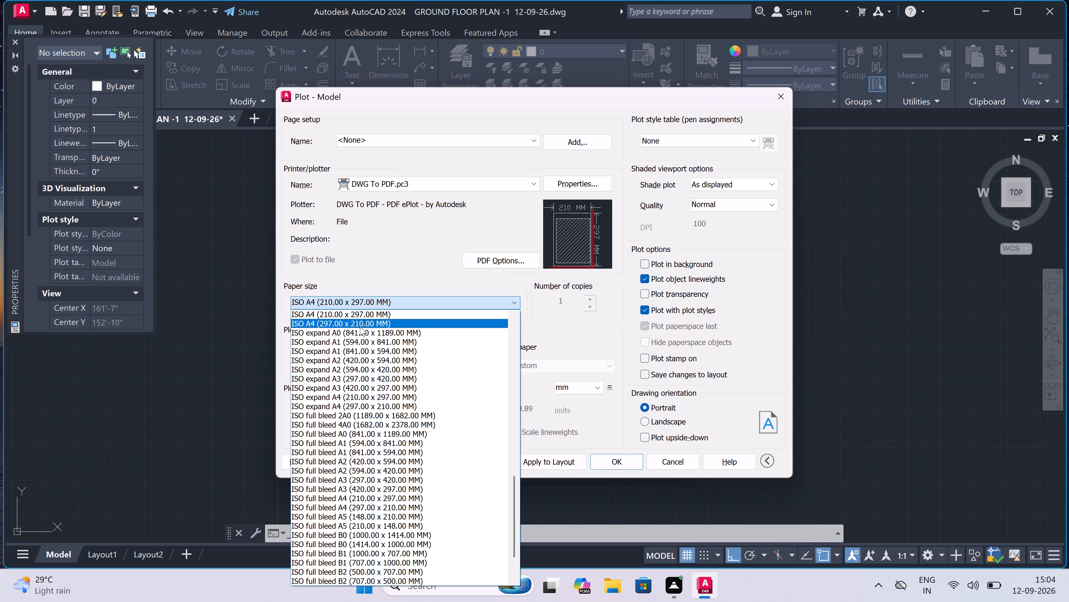
double_click(358, 321)
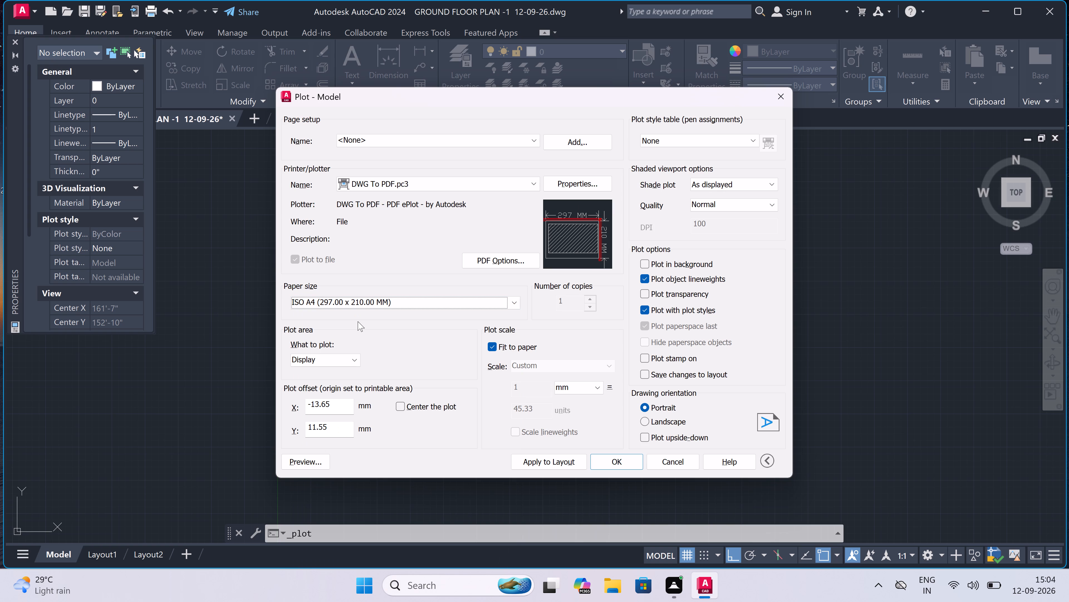
Set the plot area to a window spanning opposite corners of the border around all four drawings.
left_click(342, 360)
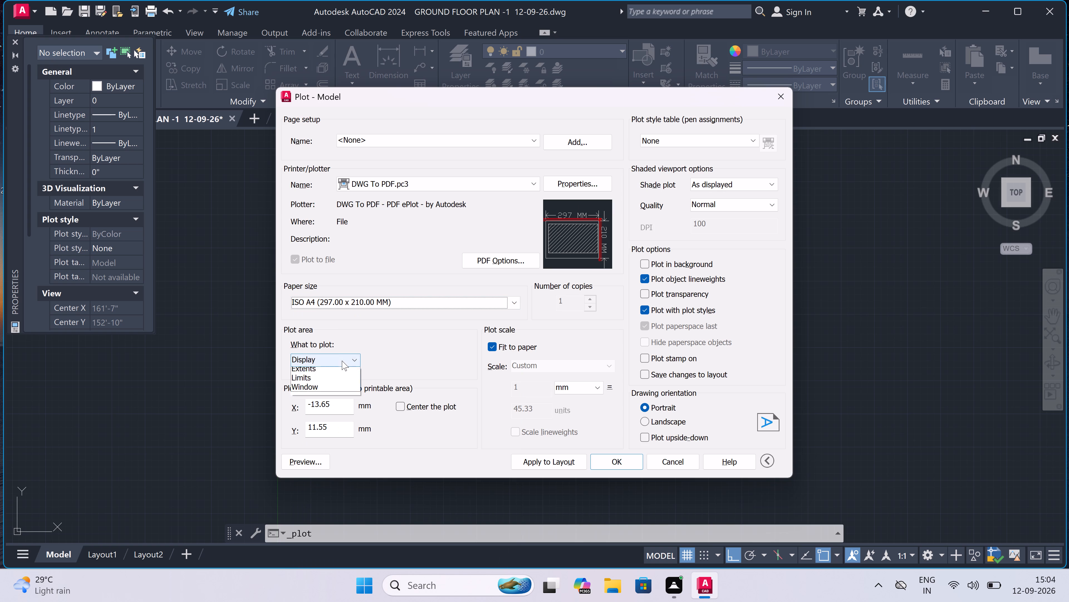
left_click(347, 399)
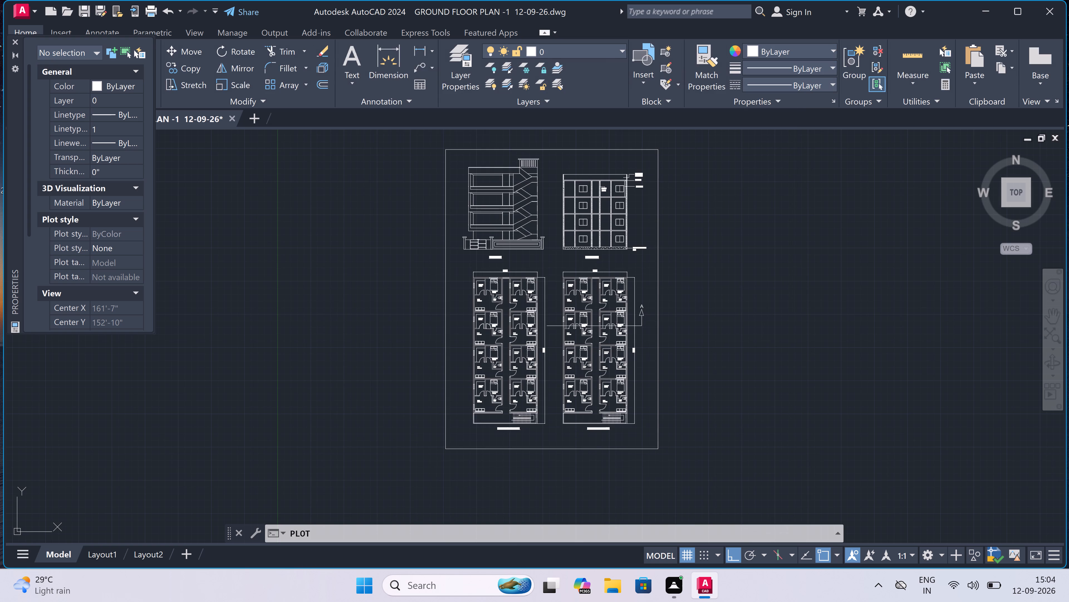
left_click(446, 153)
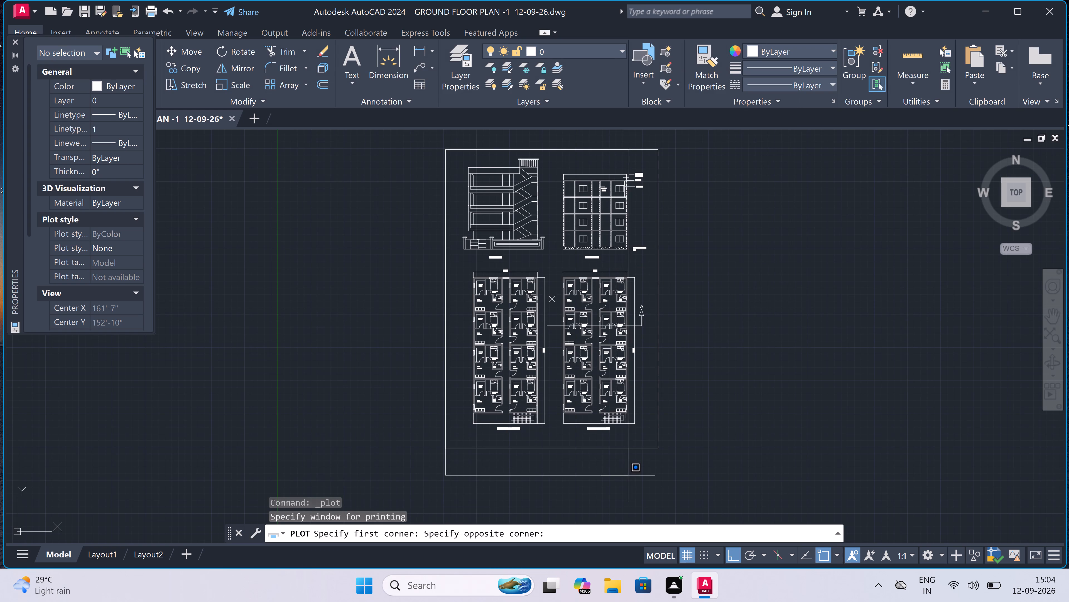
double_click(657, 451)
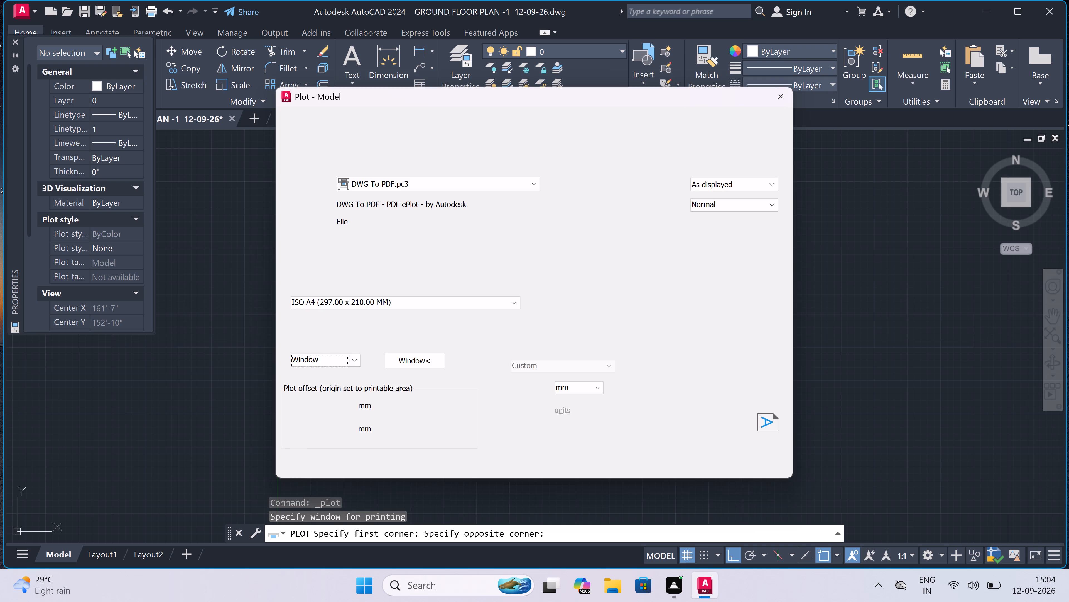
Assign the acad.ctb plot style table to all layouts and apply the plot settings to the layout.
double_click(692, 135)
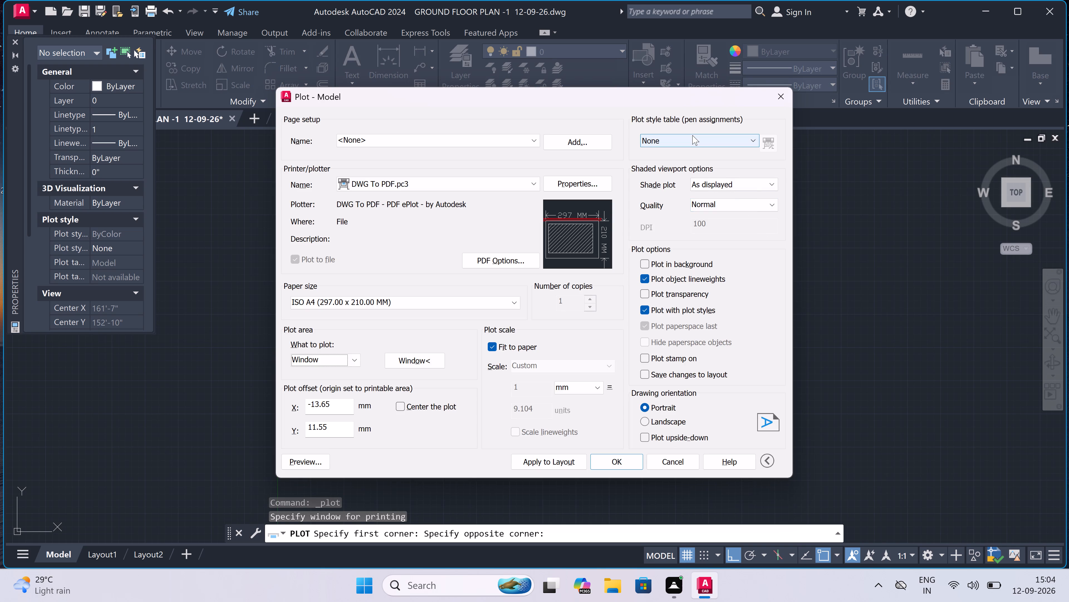
double_click(686, 137)
double_click(686, 139)
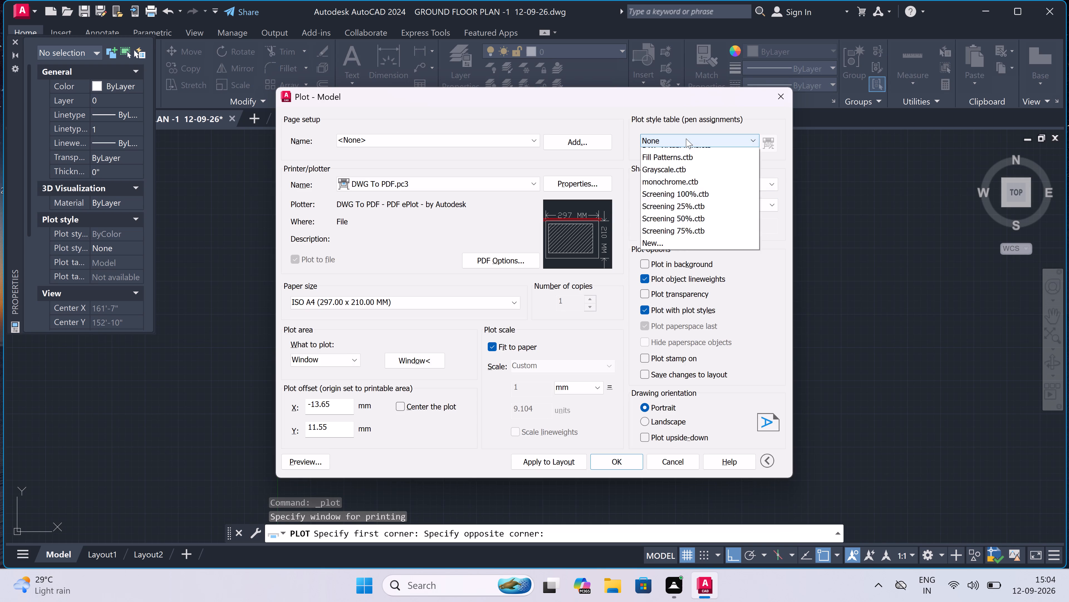
double_click(686, 139)
left_click(686, 139)
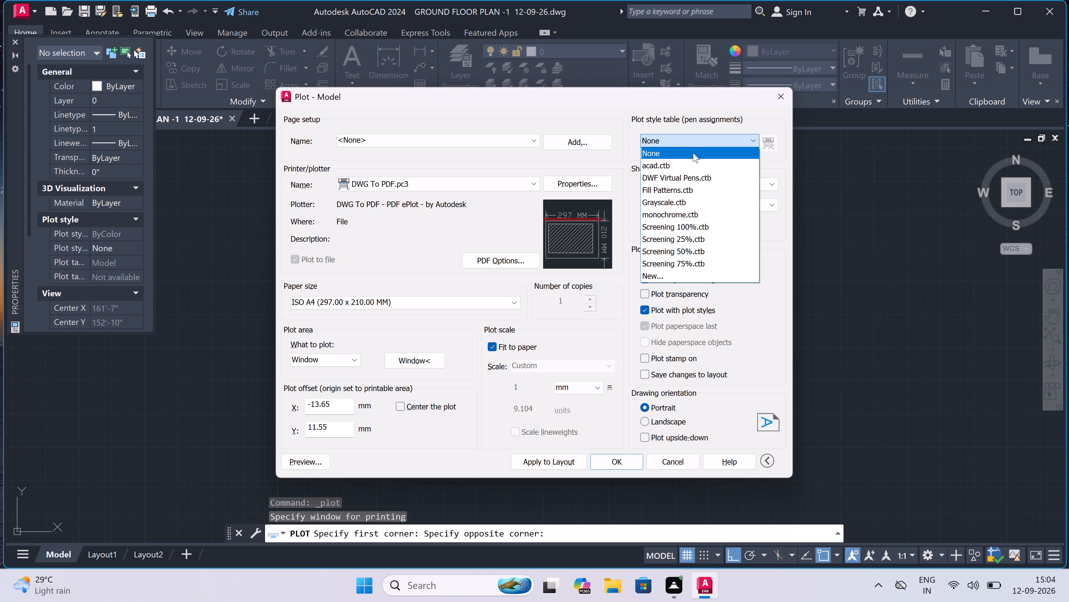
left_click(686, 164)
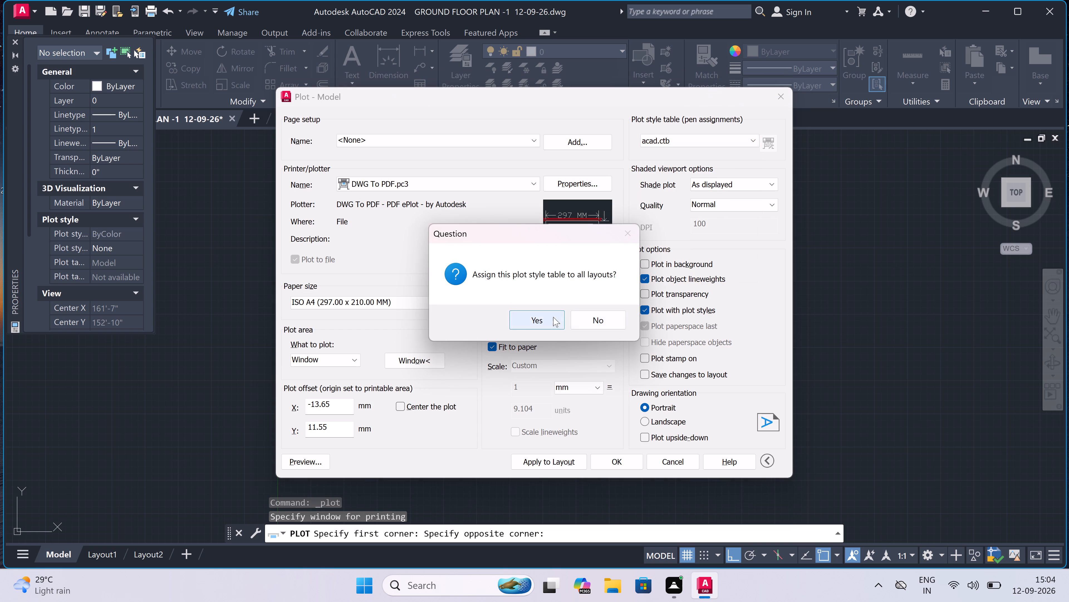
left_click(553, 317)
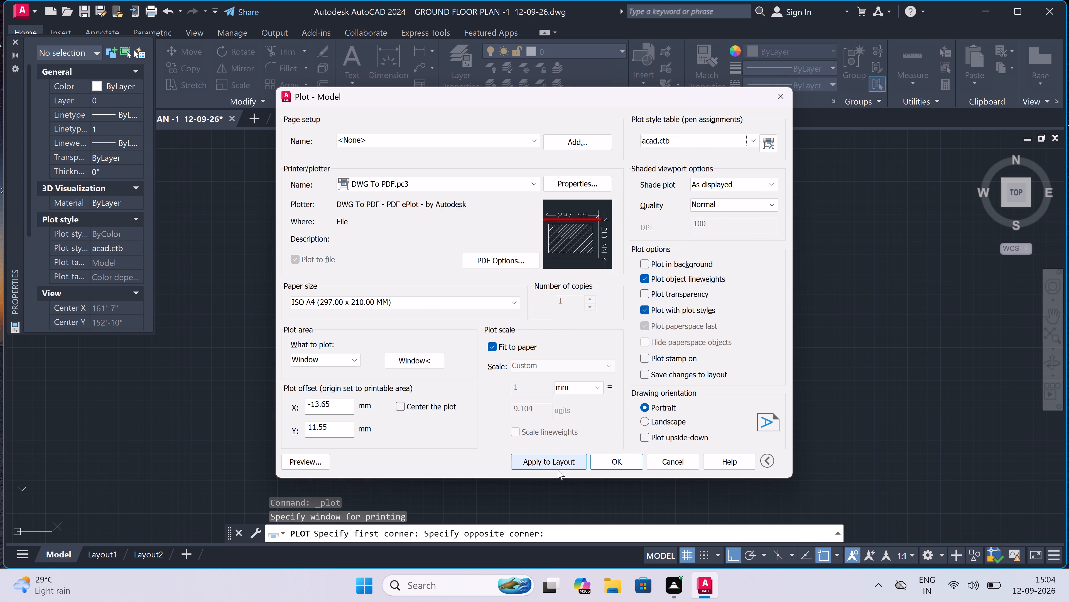
left_click(551, 459)
Plot the drawing to a PDF named GROUND FLOOR PLAN -1 12-09-26 in the Documents folder.
double_click(604, 464)
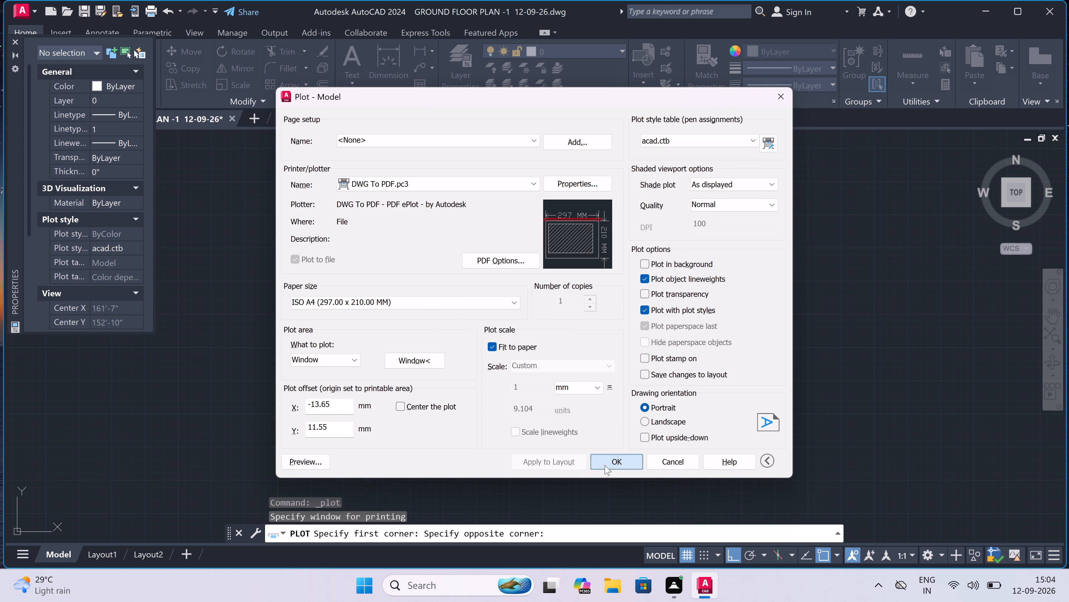
key("BackSpace")
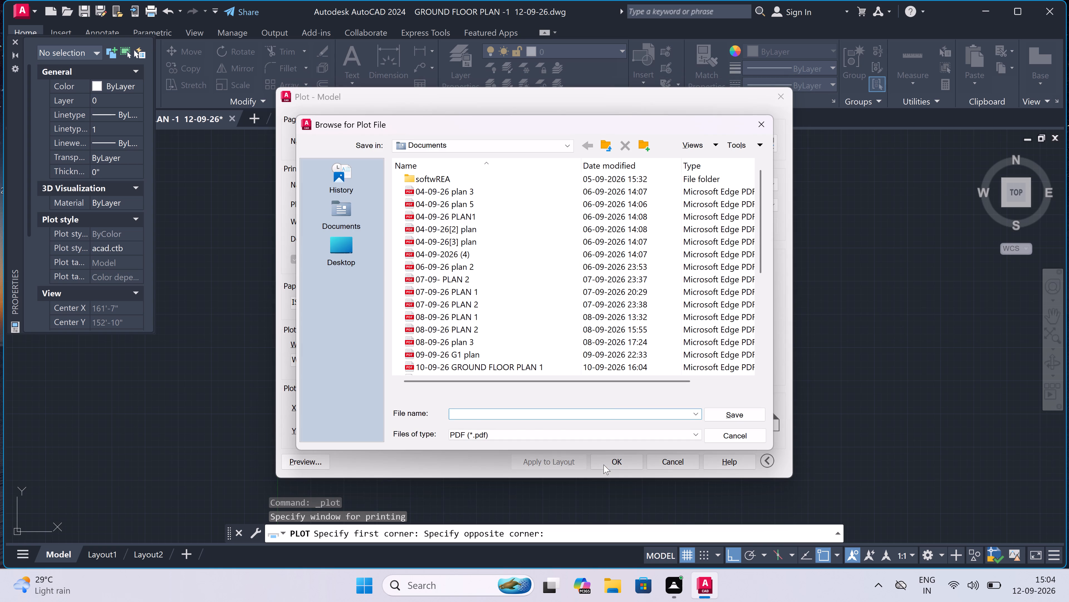
type("GR")
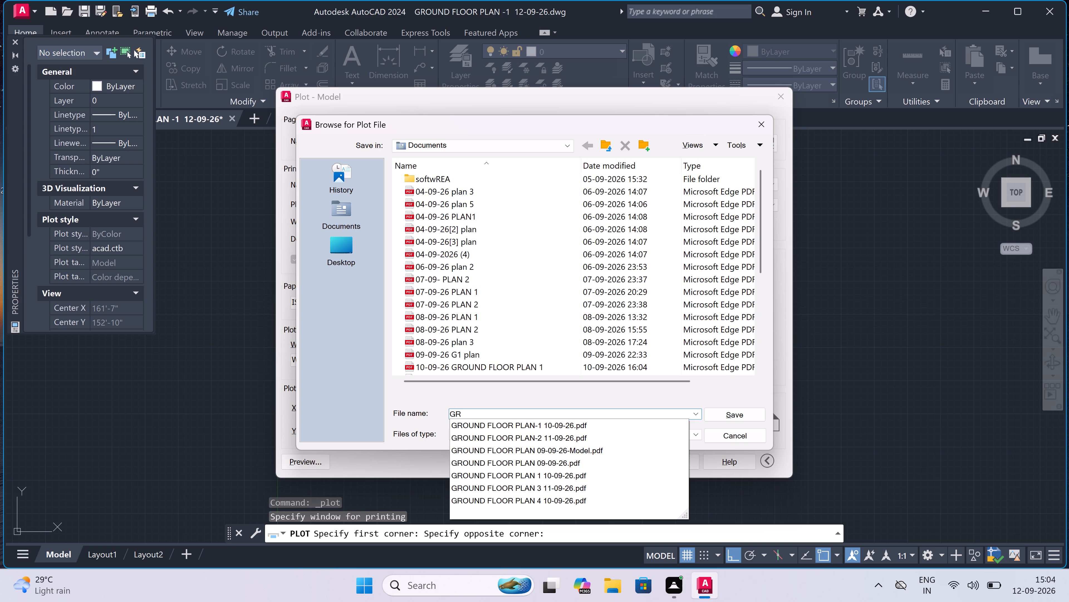
type("OUND F")
type("LOOR PLAN")
key("space")
type("-1")
key("space")
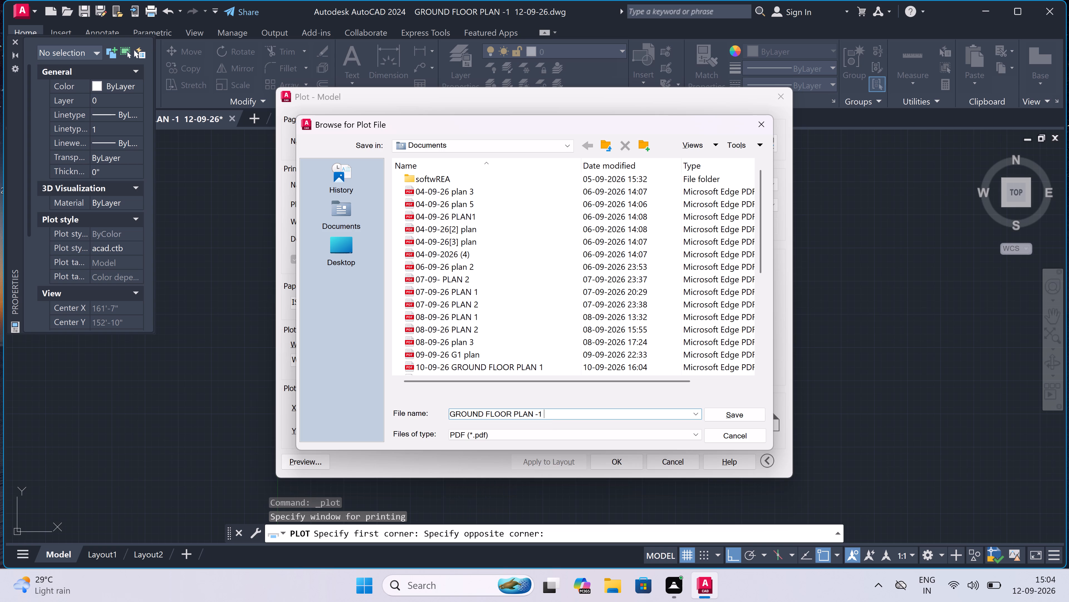
type("12-")
type("09-26")
scroll(604, 465, "up", 1)
left_click(747, 415)
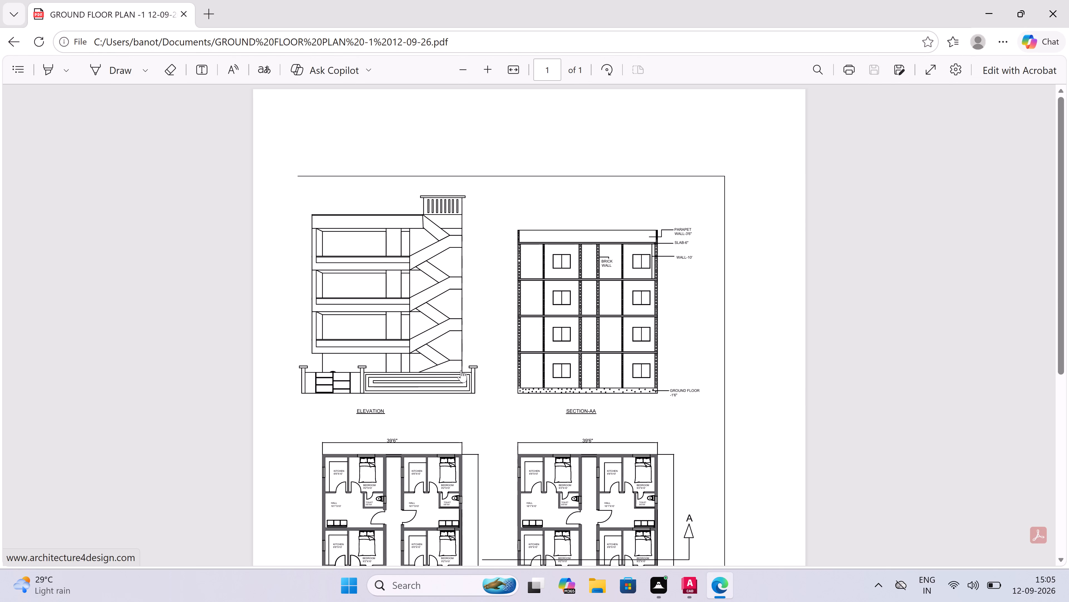
Examine the plotted PDF page, checking the Elevation, Section-AA and both ground floor plans.
scroll(463, 370, "down", 6)
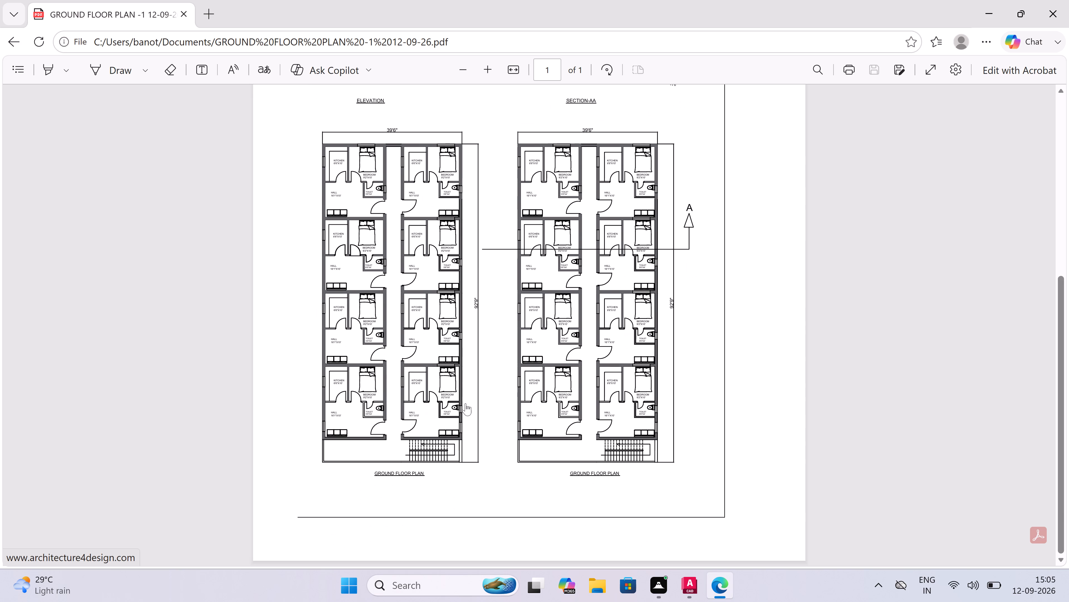
scroll(465, 403, "up", 4)
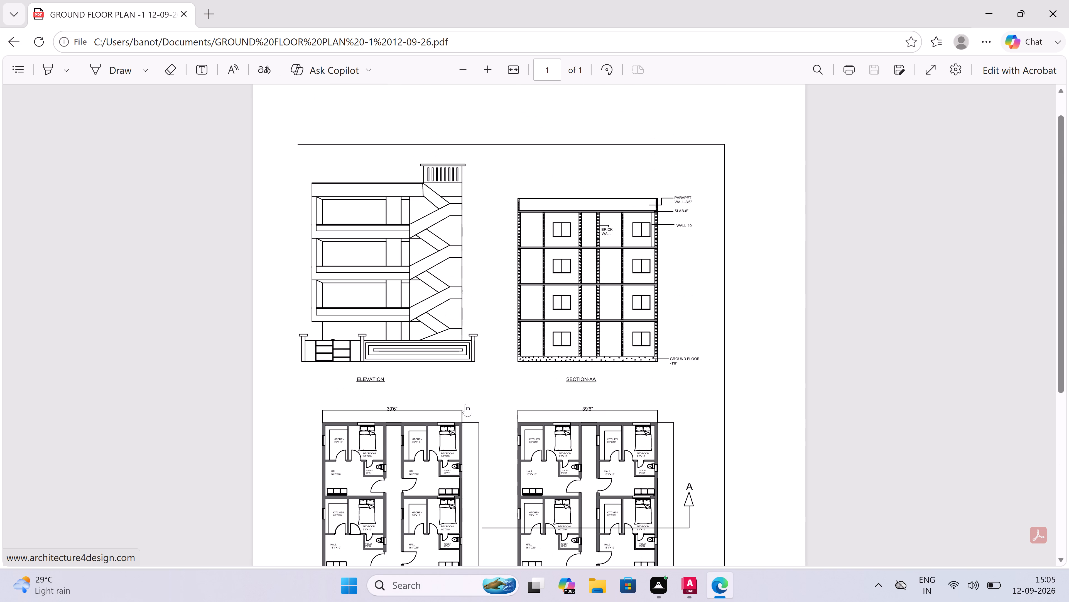
scroll(465, 404, "down", 1)
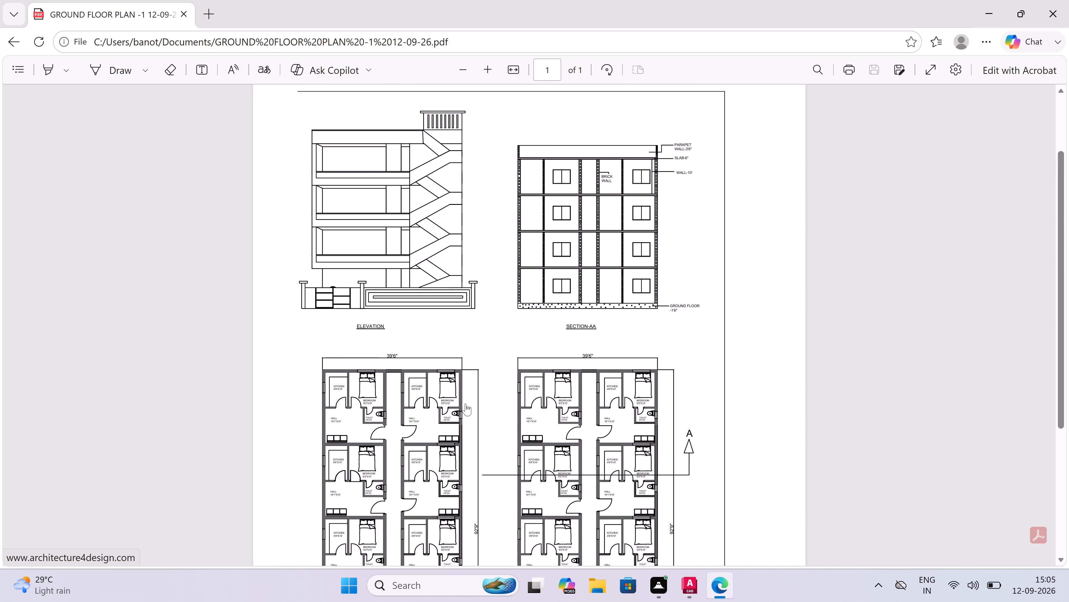
scroll(465, 404, "up", 3)
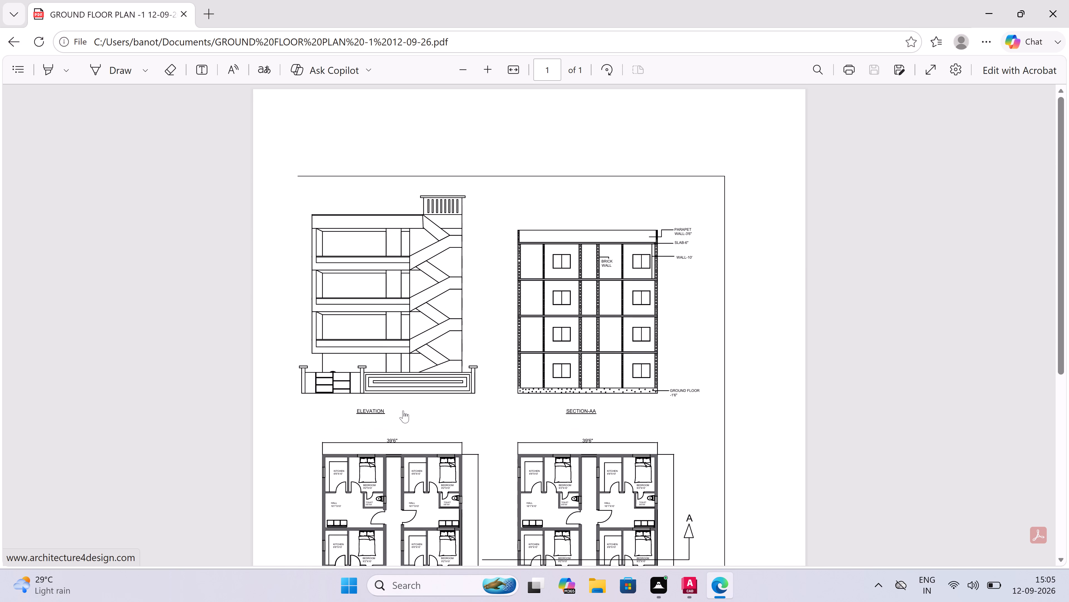
scroll(403, 412, "down", 2)
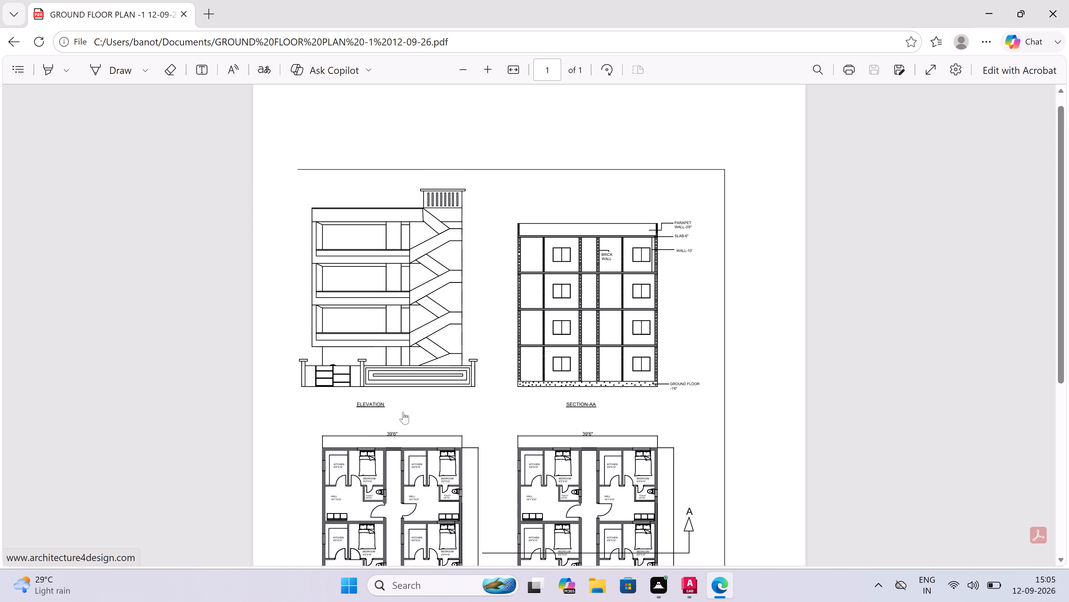
scroll(403, 412, "down", 8)
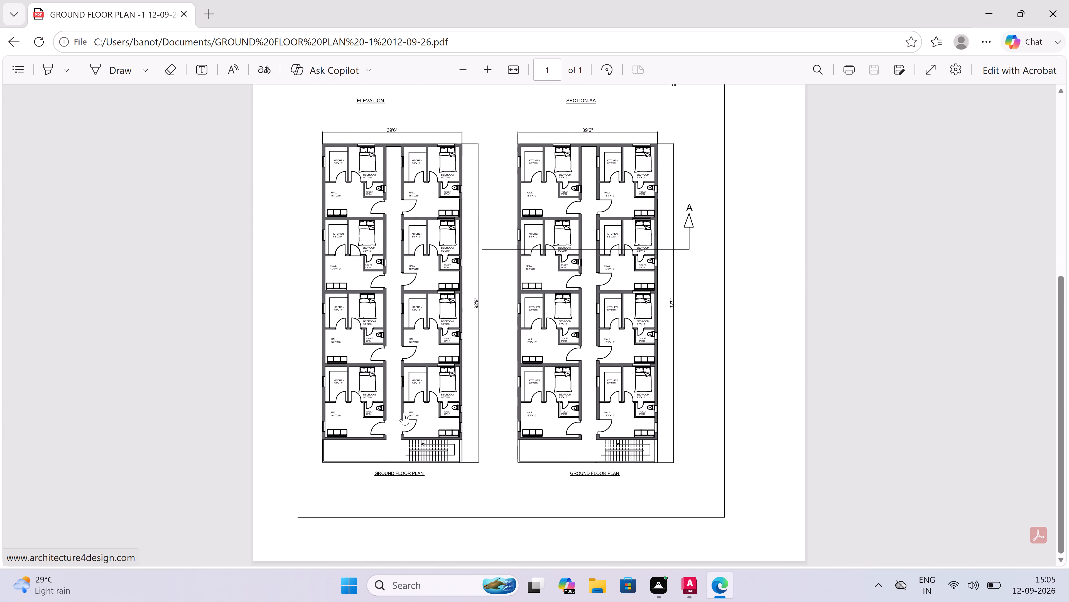
scroll(403, 413, "down", 3)
scroll(403, 413, "up", 8)
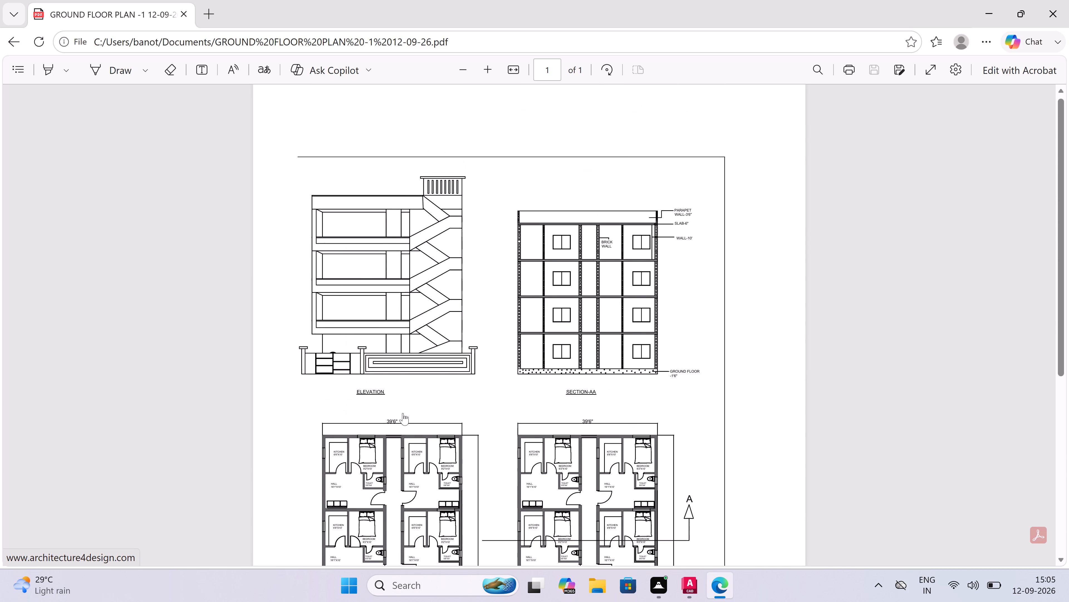
scroll(470, 347, "down", 4)
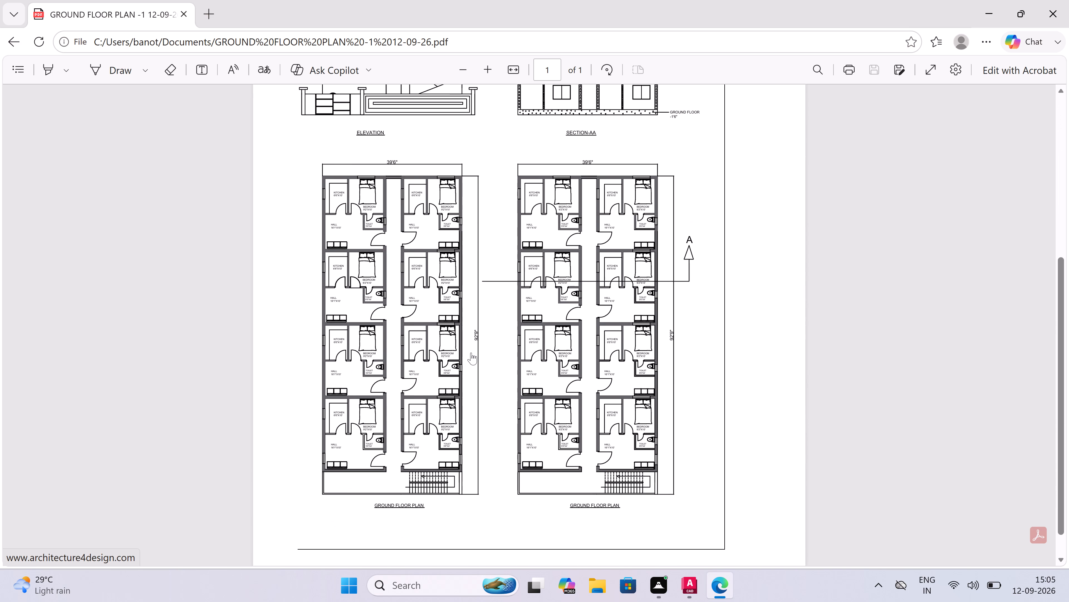
scroll(470, 353, "up", 4)
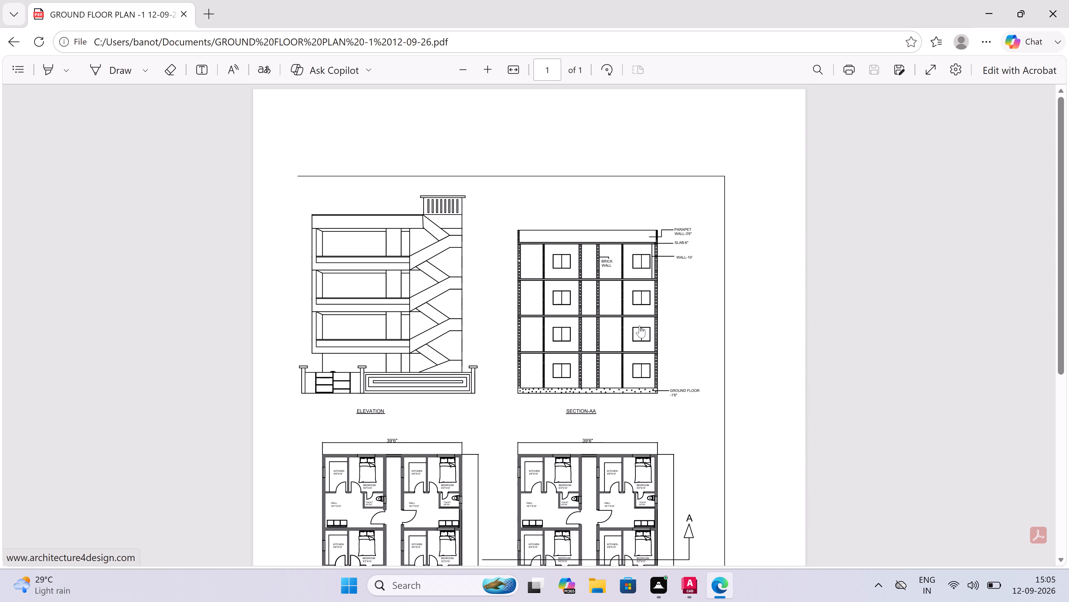
scroll(606, 360, "up", 3)
scroll(595, 371, "down", 1)
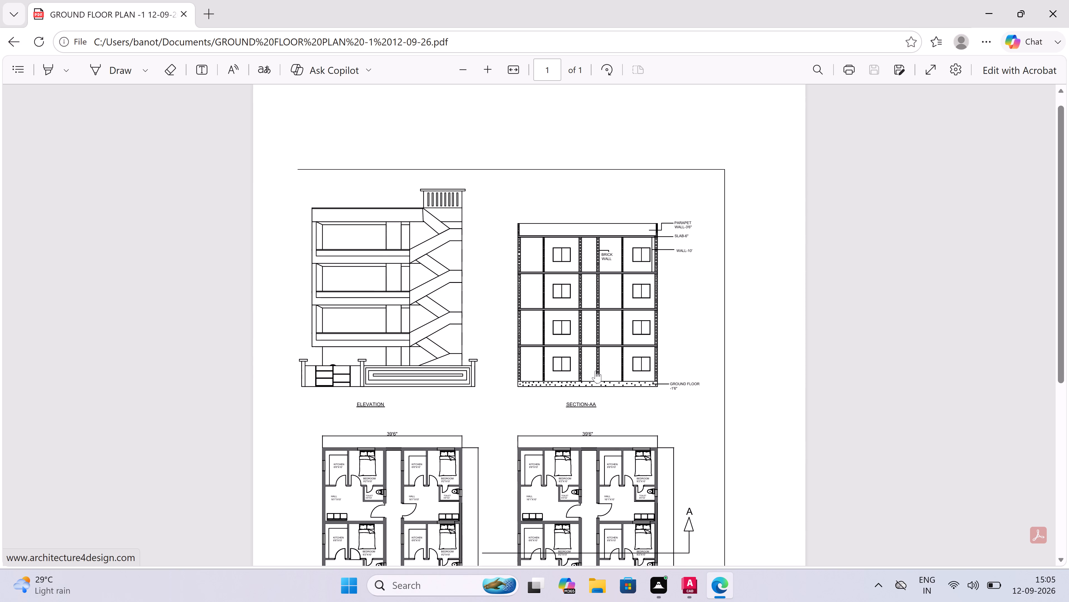
scroll(595, 372, "down", 2)
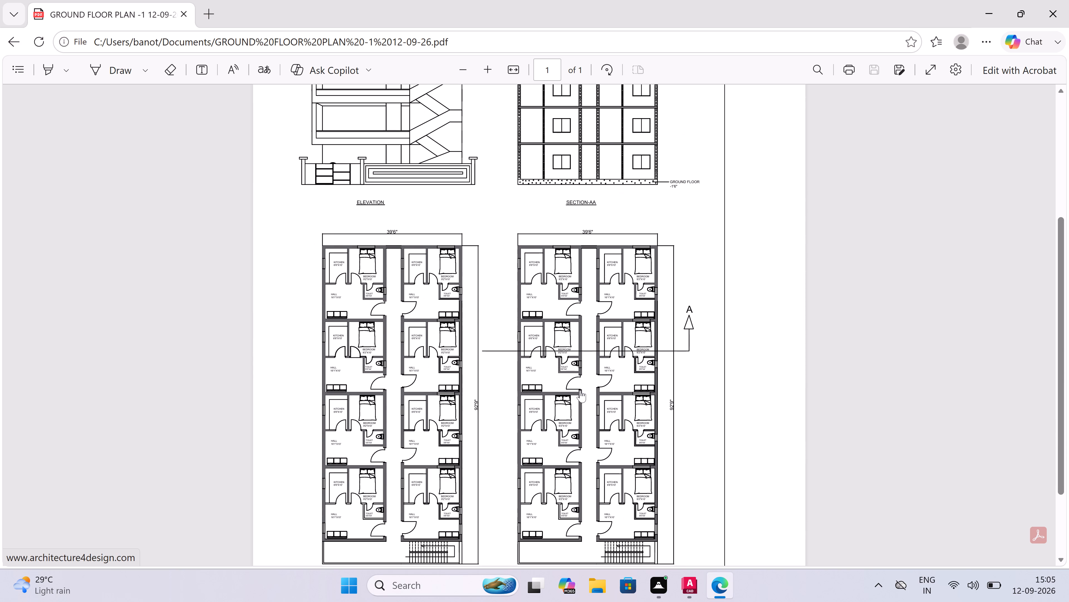
Close the plotted PDF in the browser and return to the AutoCAD drawing.
scroll(563, 411, "up", 4)
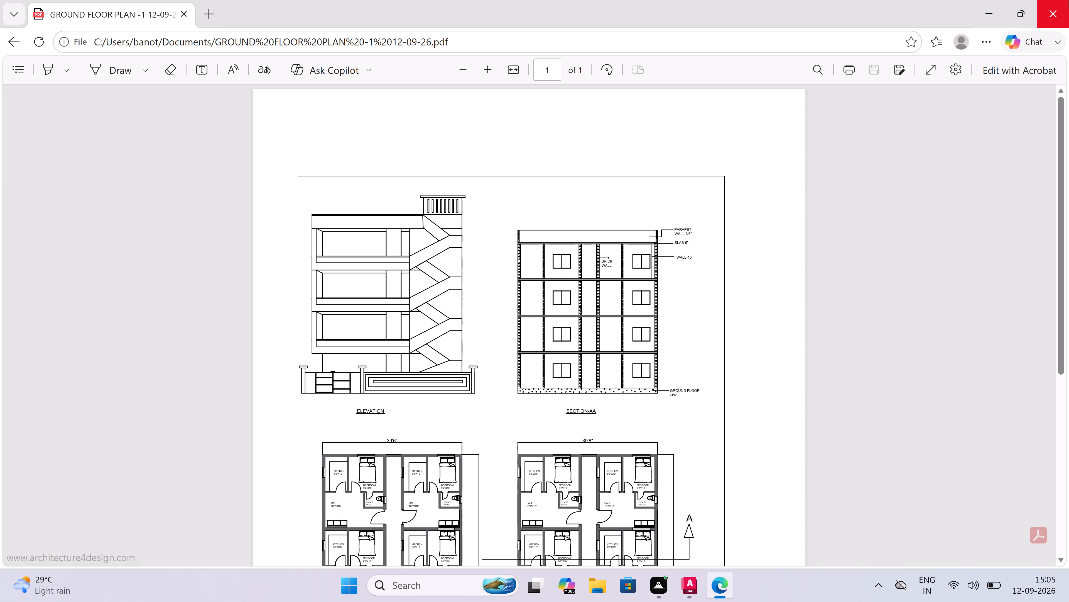
left_click(1051, 13)
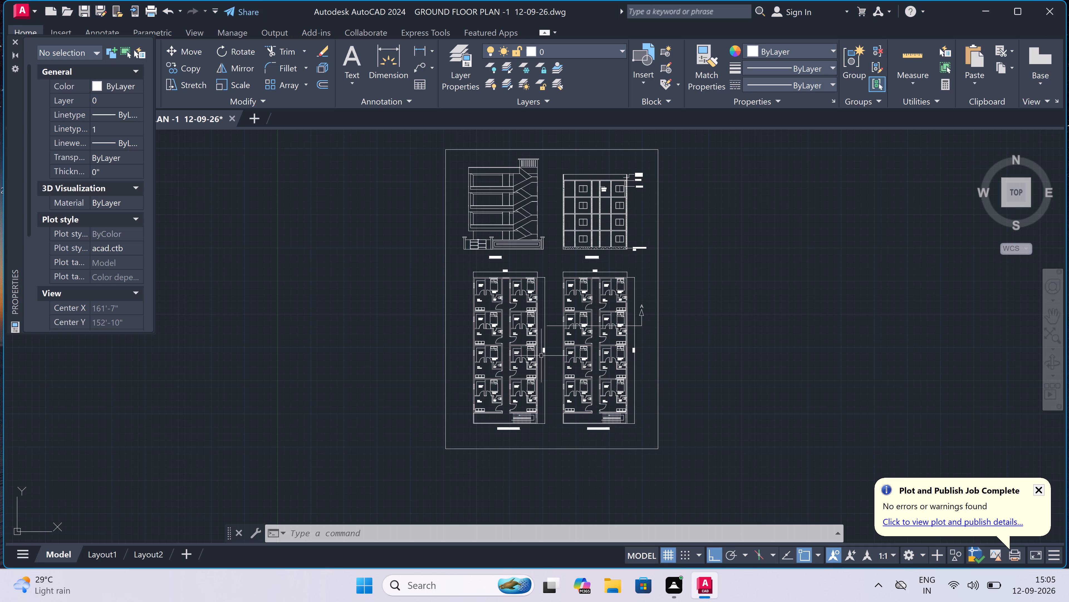
Close the Properties palette covering part of the drawing area.
left_click(14, 41)
Save the drawing as GROUND FLOOR PLAN -1 12-09-26 in AutoCAD 2018 format in Documents, replacing the existing file.
left_click(21, 13)
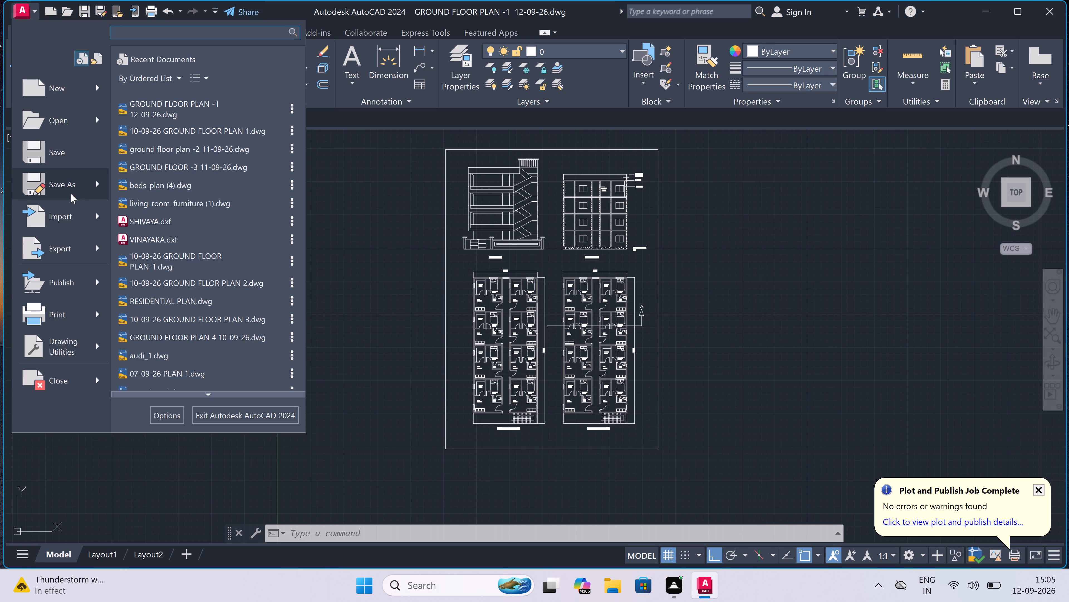
left_click(71, 188)
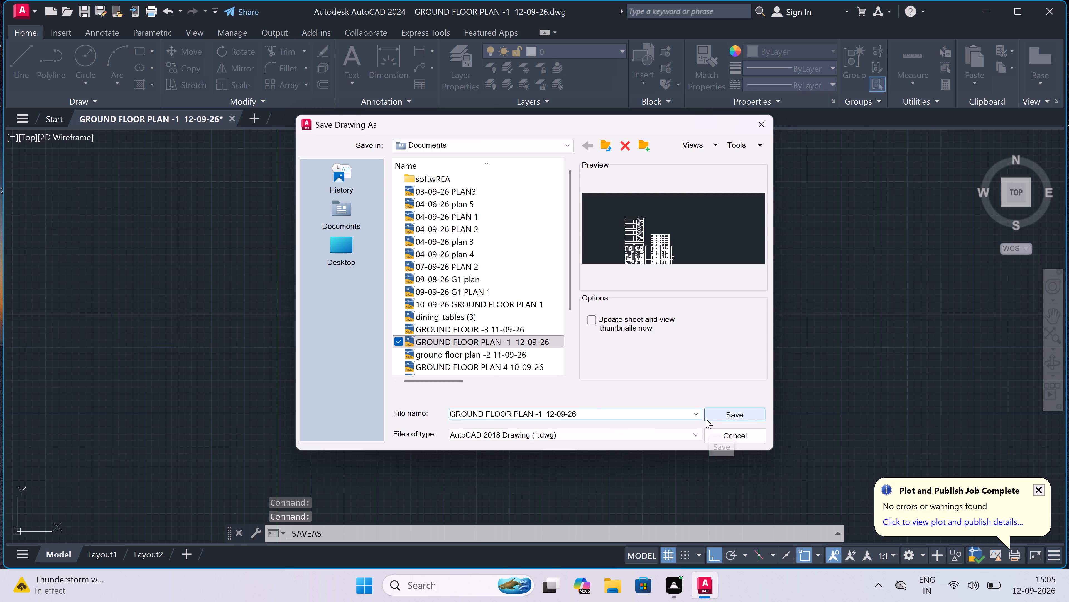
left_click(714, 410)
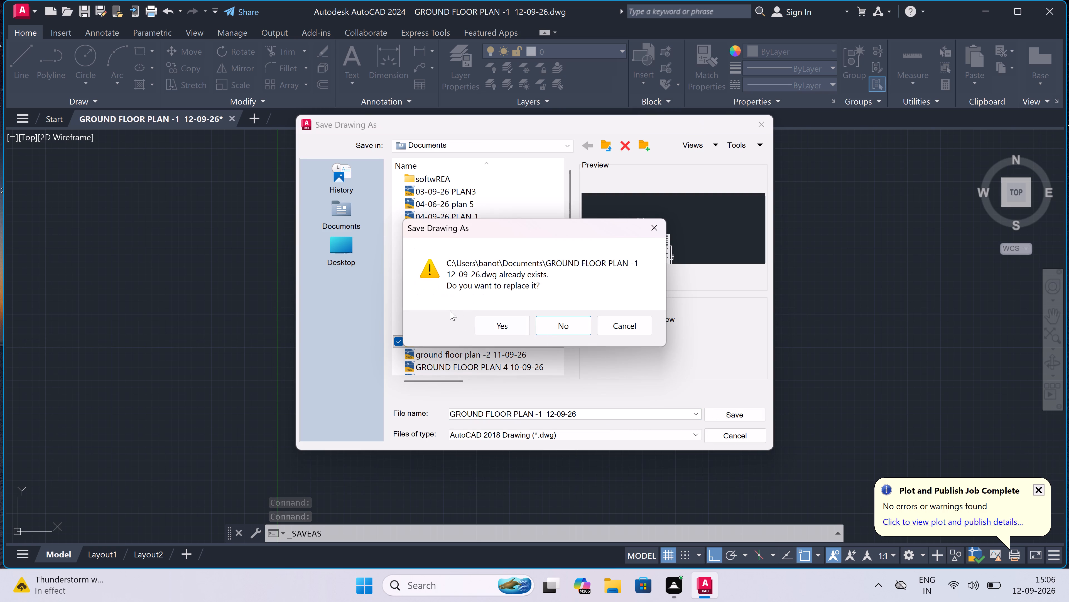
left_click(502, 321)
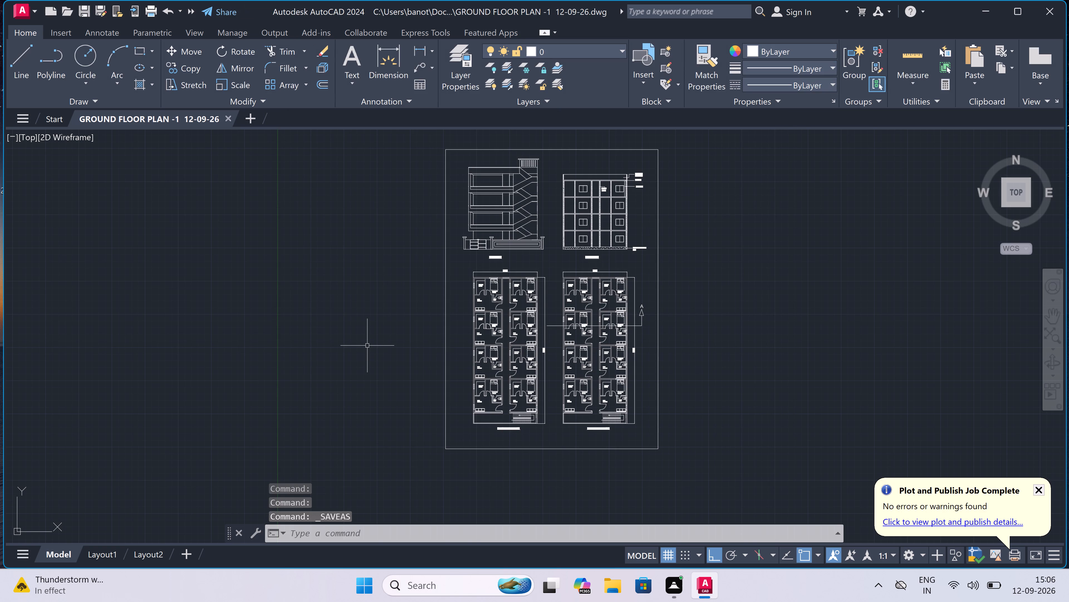
Exit AutoCAD with the saved ground floor plan drawing.
left_click(1058, 9)
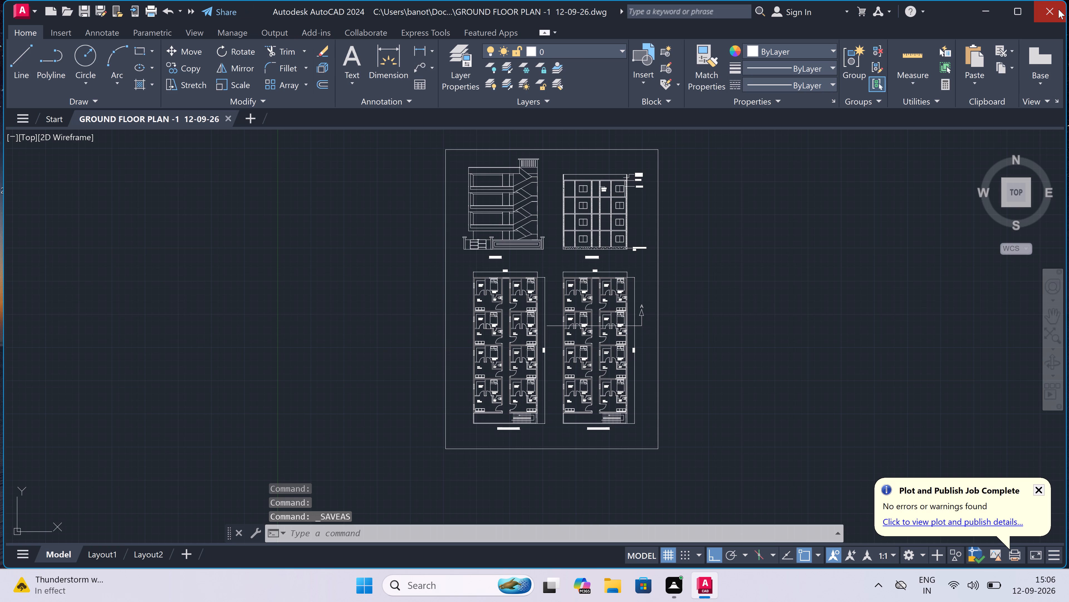